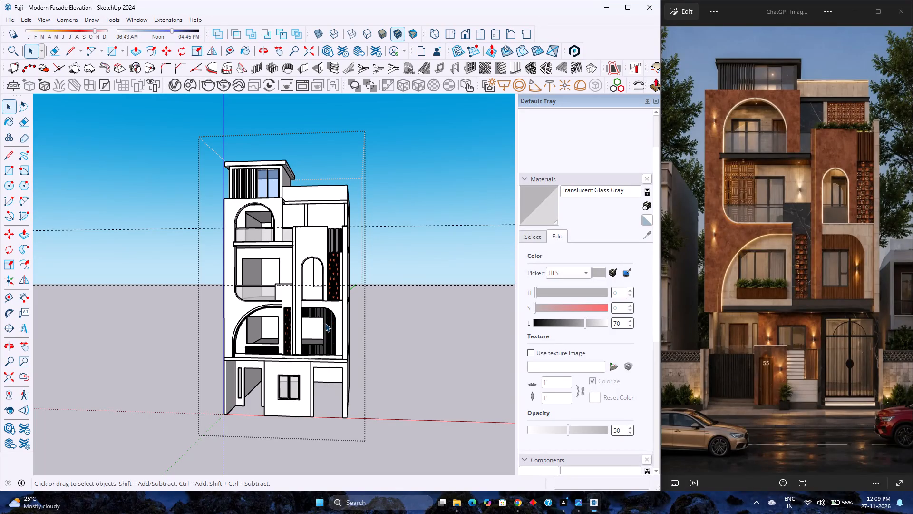
Examine the first-floor arched opening, with its window recess, slatted planter and adjoining jali strip, against the reference image.
scroll(254, 322, "down", 2)
scroll(256, 324, "up", 3)
scroll(256, 324, "down", 3)
scroll(256, 324, "up", 5)
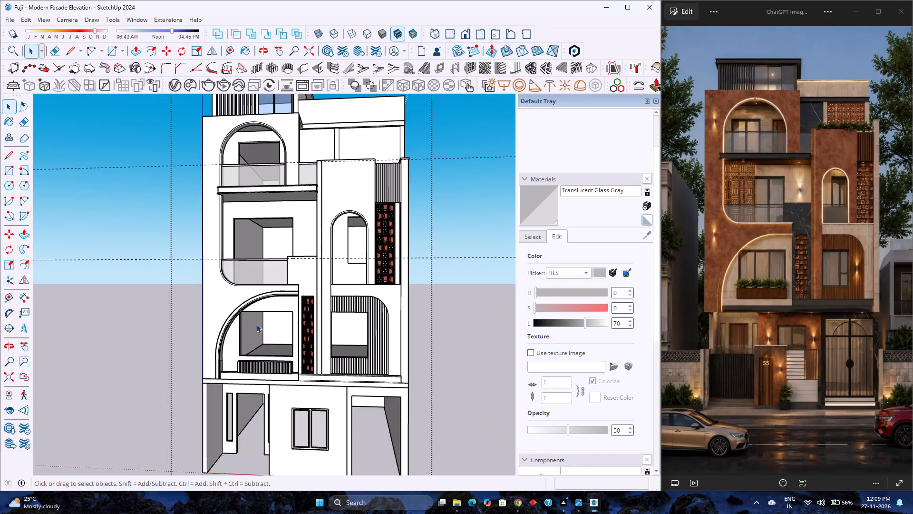
scroll(256, 324, "down", 4)
scroll(256, 324, "up", 4)
scroll(256, 324, "down", 4)
scroll(256, 324, "up", 5)
scroll(256, 324, "down", 5)
scroll(256, 324, "up", 4)
scroll(256, 324, "down", 4)
scroll(256, 324, "up", 5)
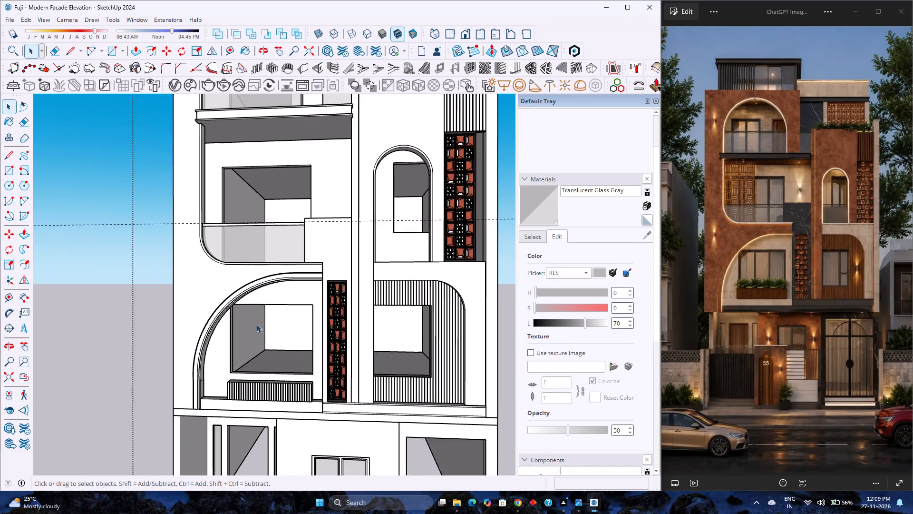
scroll(256, 324, "down", 4)
scroll(256, 324, "up", 4)
scroll(256, 324, "down", 4)
scroll(256, 324, "up", 4)
scroll(256, 324, "down", 3)
scroll(256, 324, "up", 2)
scroll(256, 324, "down", 2)
scroll(256, 324, "up", 2)
scroll(256, 324, "down", 2)
scroll(256, 324, "up", 2)
scroll(256, 324, "down", 4)
scroll(256, 324, "up", 4)
scroll(256, 324, "down", 5)
scroll(256, 324, "up", 5)
scroll(256, 324, "down", 4)
scroll(256, 324, "up", 3)
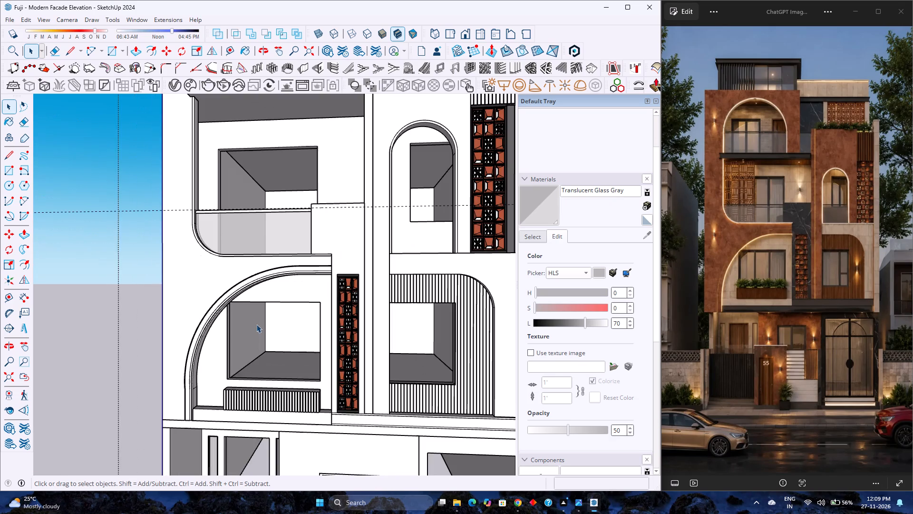
scroll(256, 324, "down", 1)
scroll(256, 324, "up", 2)
scroll(256, 324, "down", 3)
scroll(256, 324, "up", 3)
scroll(256, 324, "down", 5)
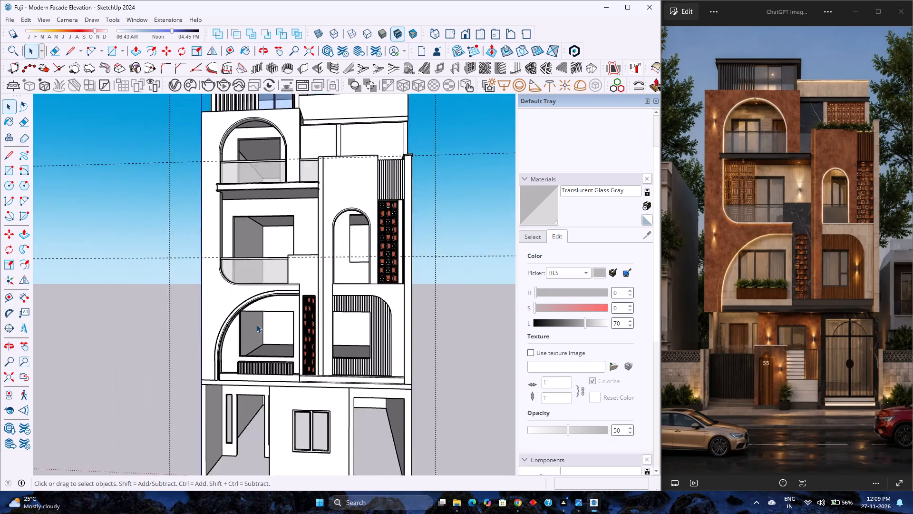
scroll(256, 324, "up", 5)
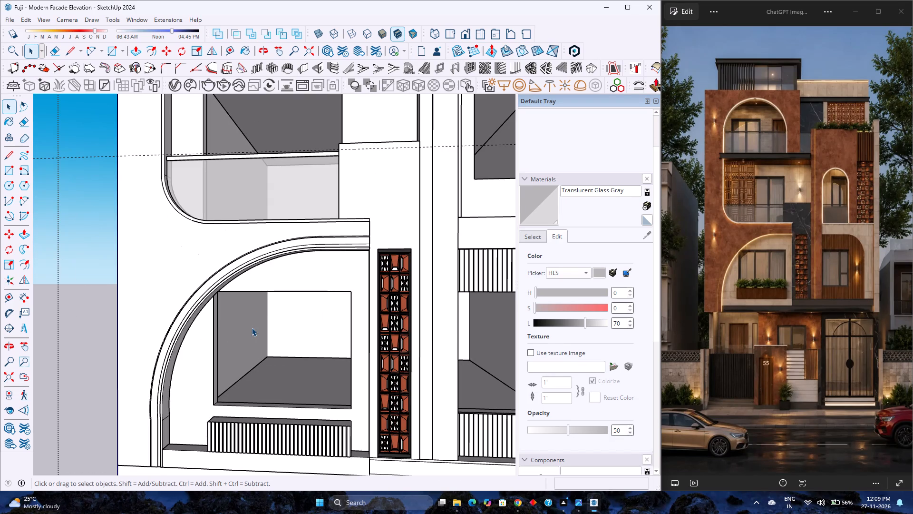
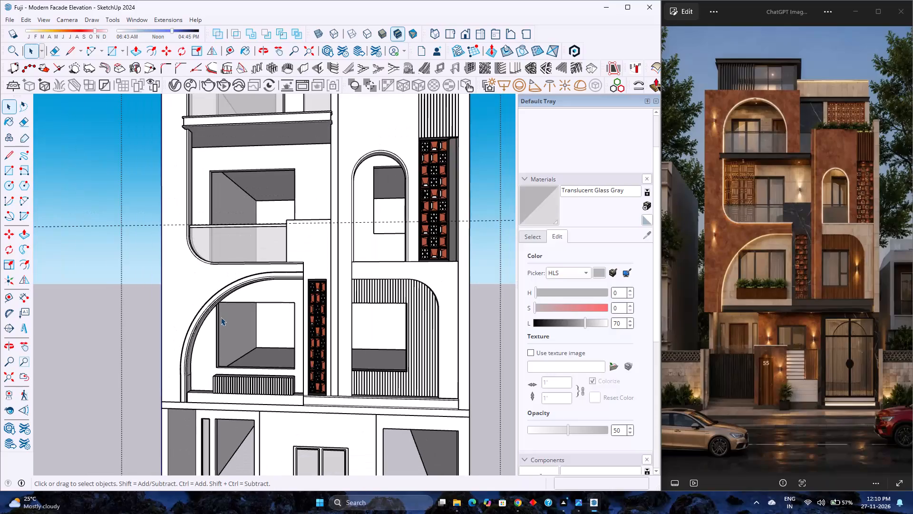
Examine the facade's second-floor balcony, upper arches and jali strips from the front and above, comparing them with the reference image.
scroll(221, 317, "up", 3)
scroll(221, 317, "down", 3)
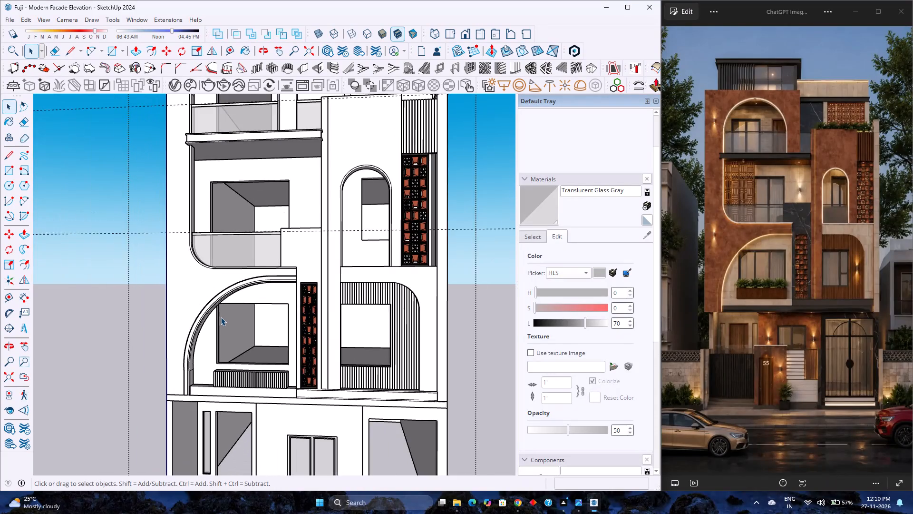
scroll(221, 317, "down", 4)
scroll(405, 300, "down", 1)
middle_click_drag(405, 300, 407, 307)
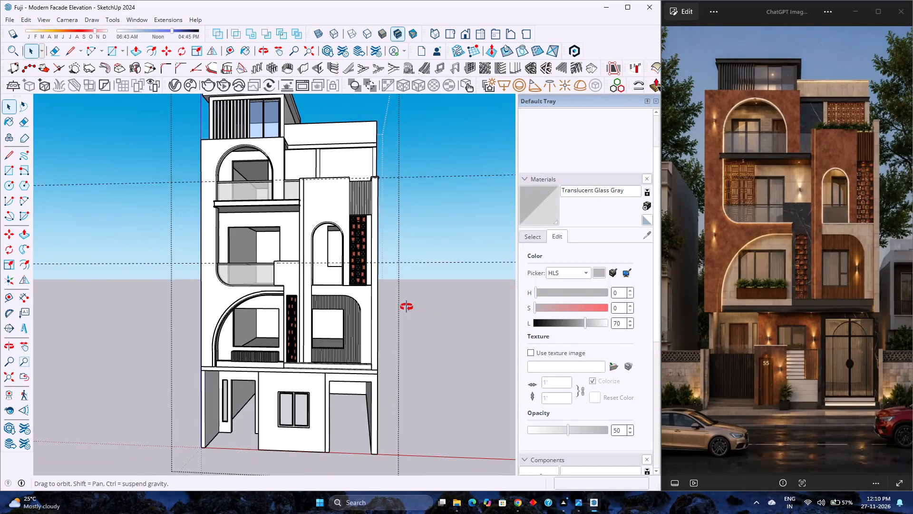
middle_click_drag(407, 307, 409, 314)
scroll(426, 316, "up", 3)
scroll(426, 316, "down", 3)
scroll(426, 316, "up", 5)
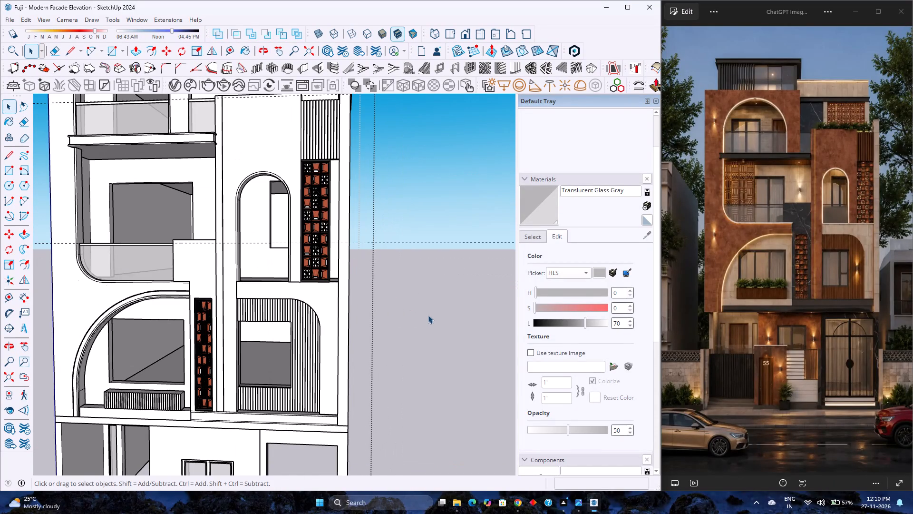
scroll(426, 315, "down", 3)
scroll(428, 313, "up", 1)
scroll(428, 313, "down", 3)
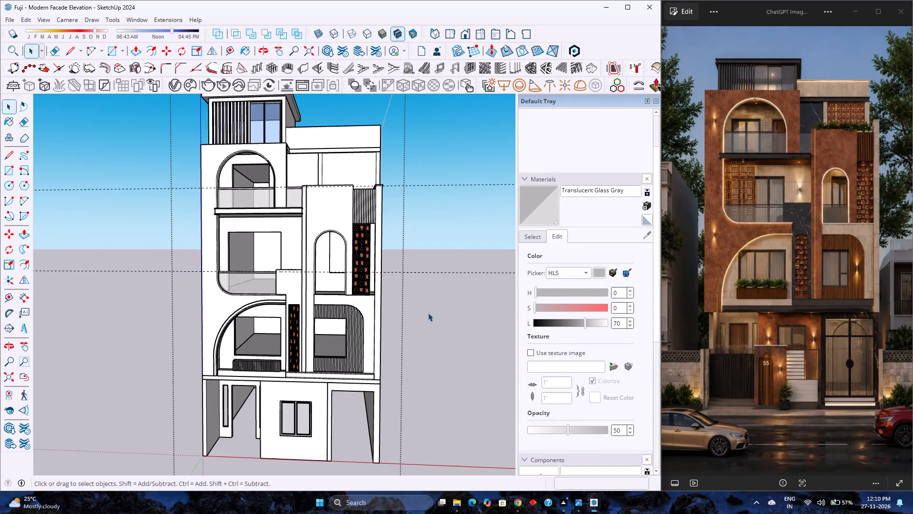
scroll(301, 311, "up", 4)
middle_click_drag(301, 311, 273, 375)
double_click(289, 298)
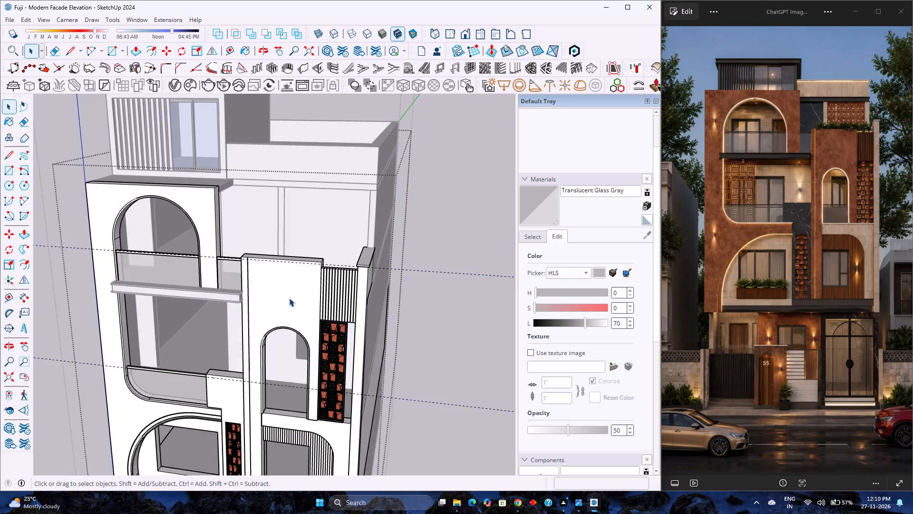
scroll(289, 298, "down", 3)
key("Escape")
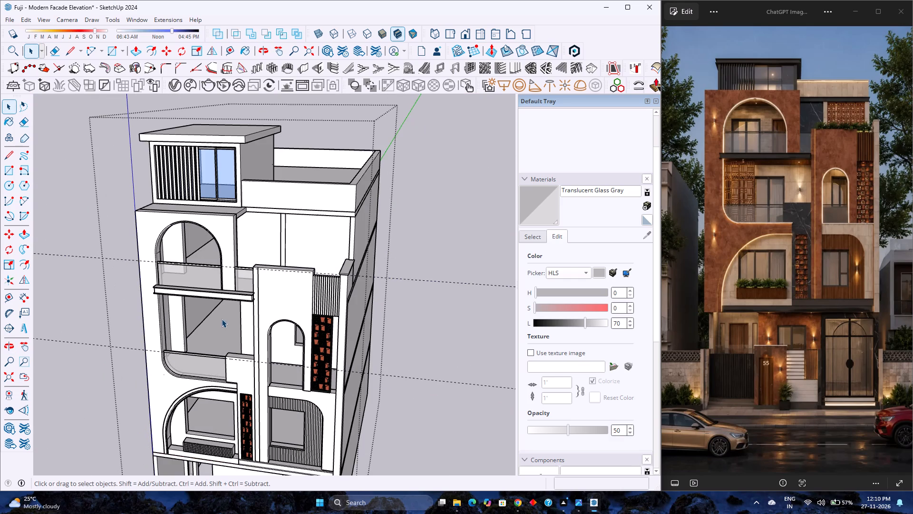
double_click(176, 312)
scroll(176, 312, "down", 2)
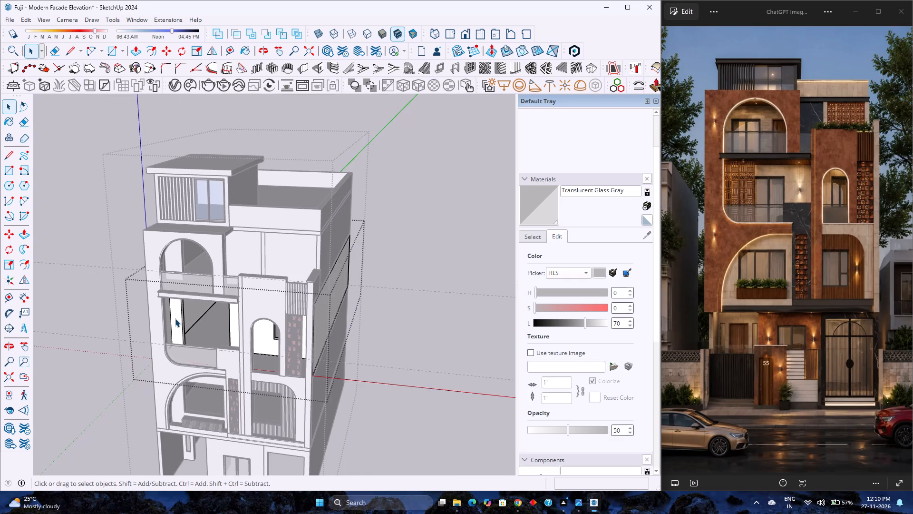
middle_click(175, 346, "shift")
middle_click_drag(176, 344, 187, 319, "shift")
key("Escape")
scroll(187, 319, "down", 1)
scroll(187, 319, "up", 4)
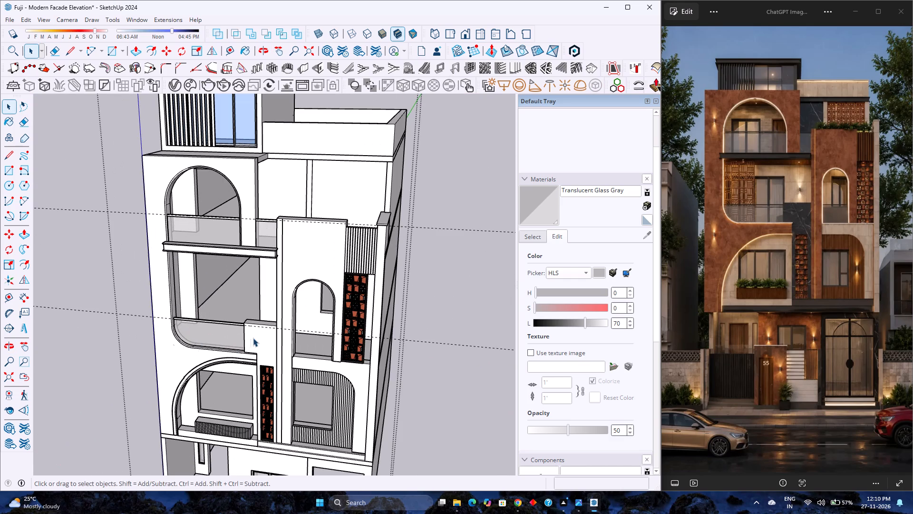
left_click(253, 338)
scroll(253, 337, "down", 2)
scroll(247, 341, "up", 4)
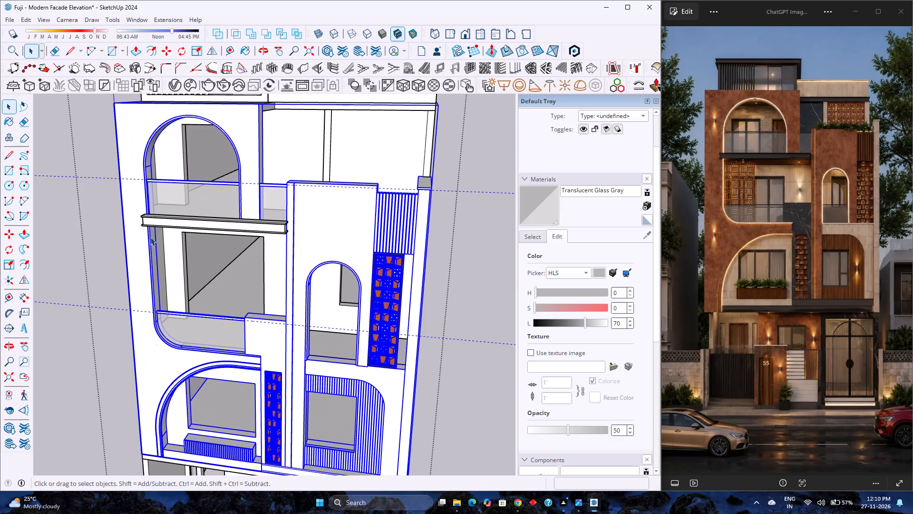
Open 3D Warehouse with the Jaali model search and dismiss the promotional offer.
left_click(140, 23)
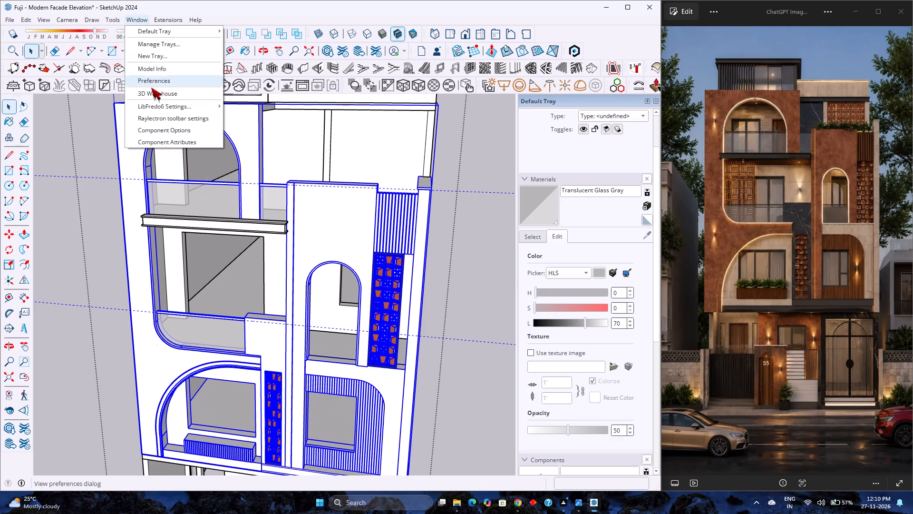
left_click(153, 89)
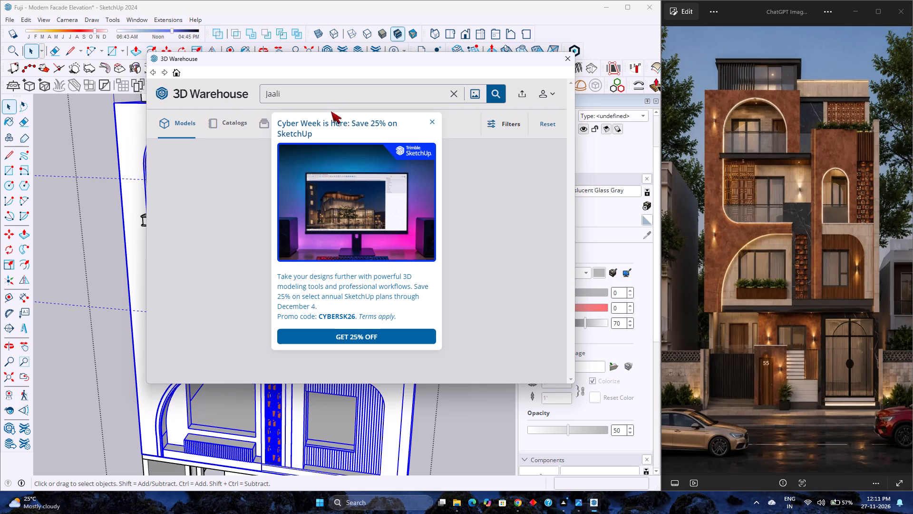
left_click(438, 123)
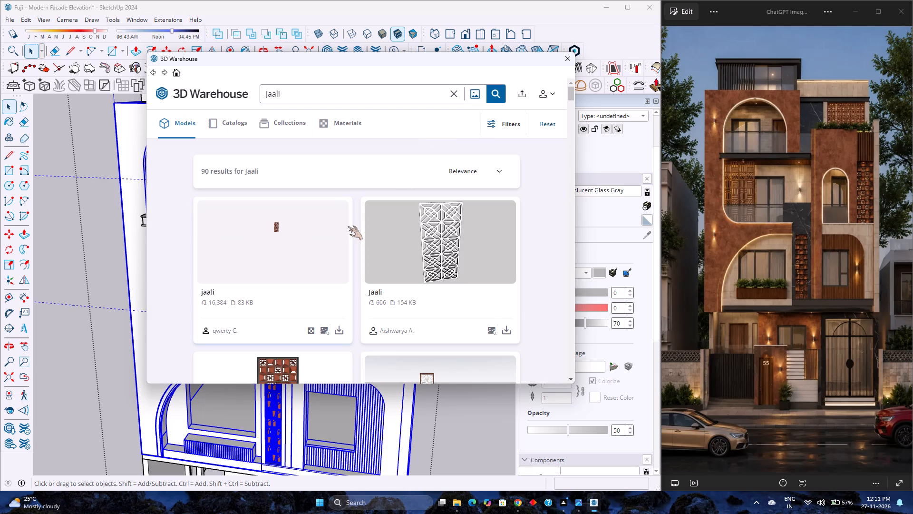
Browse the Jaali models in 3D Warehouse for a screen design matching the reference facade's jali panels.
scroll(302, 253, "down", 4)
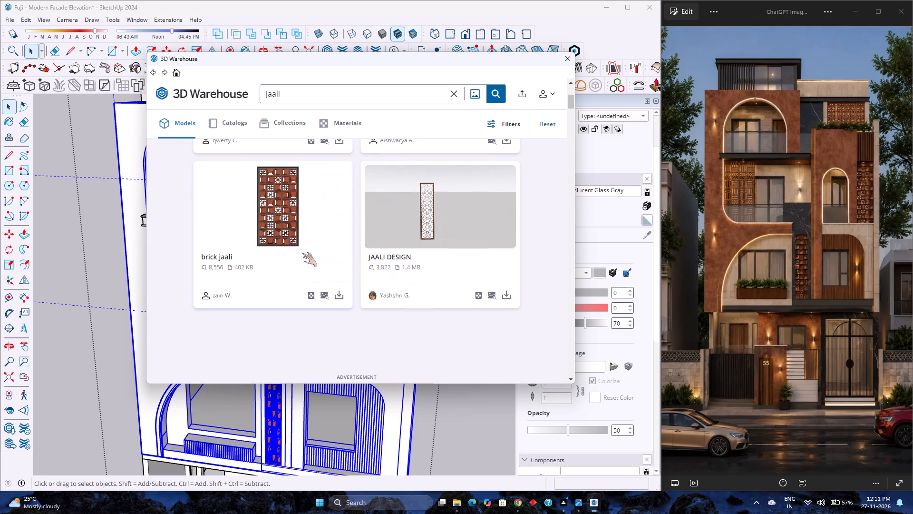
scroll(302, 253, "down", 8)
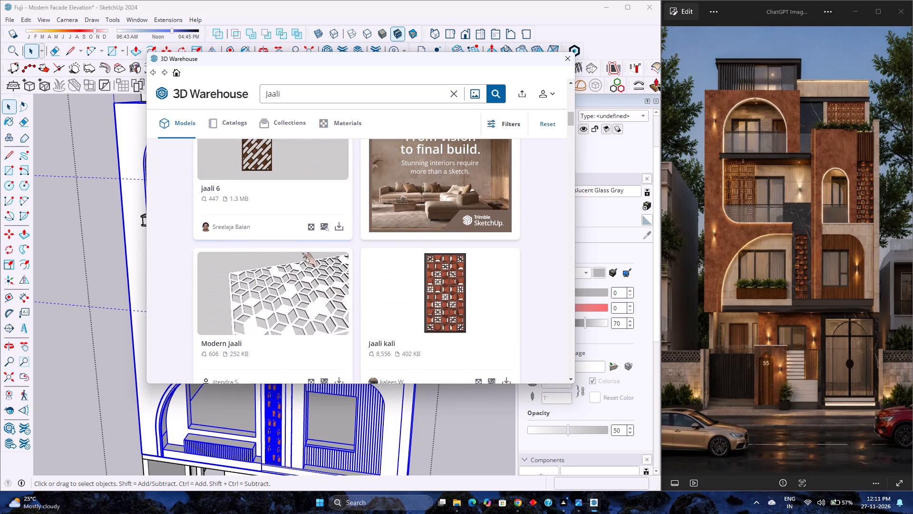
scroll(302, 253, "down", 8)
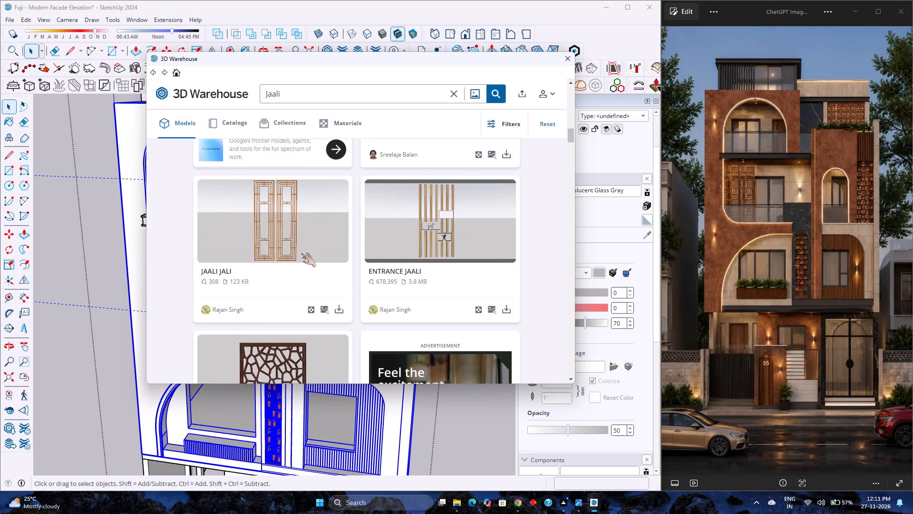
scroll(301, 253, "down", 4)
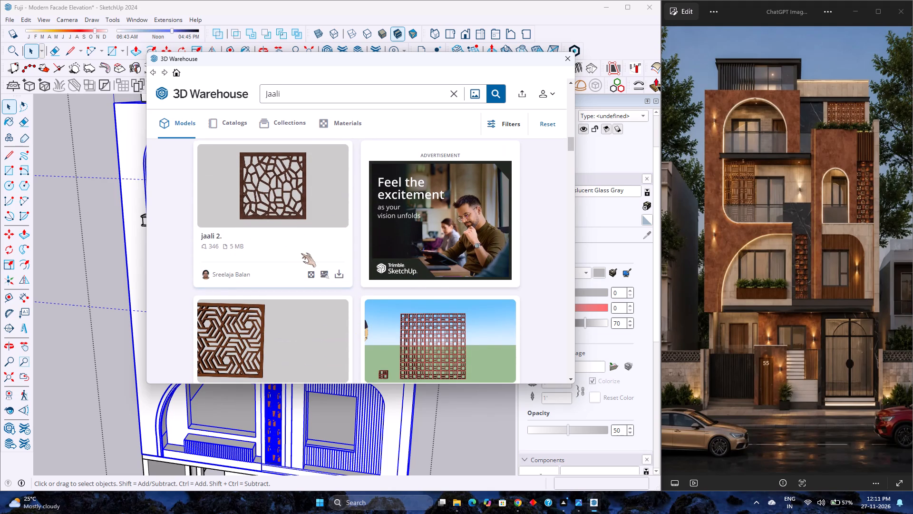
scroll(301, 253, "down", 8)
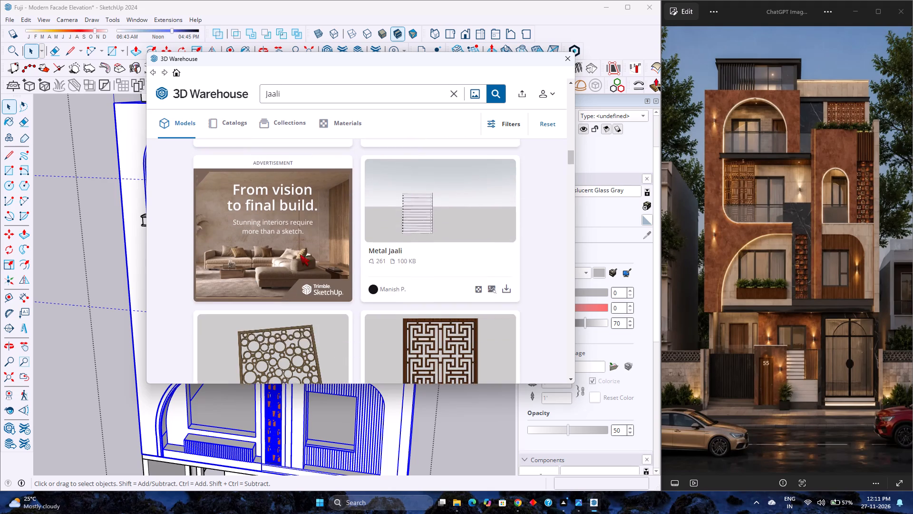
scroll(300, 254, "down", 6)
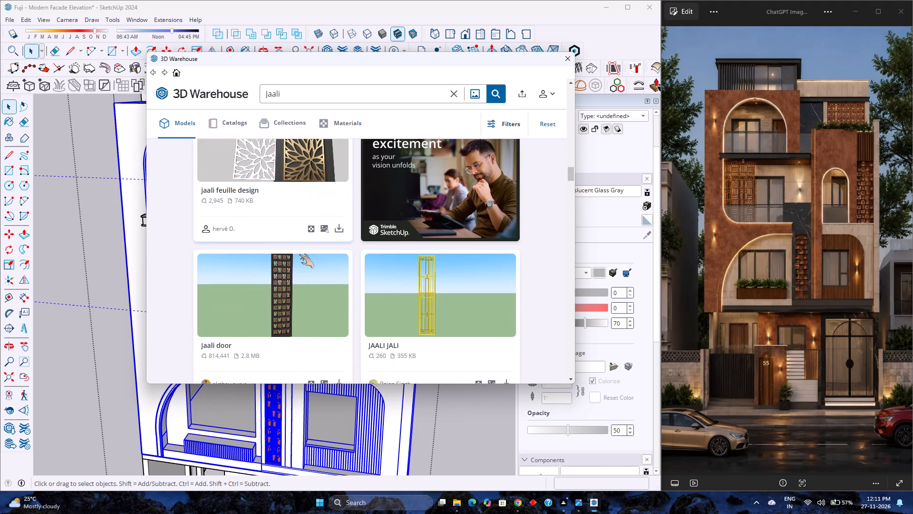
scroll(299, 254, "down", 3)
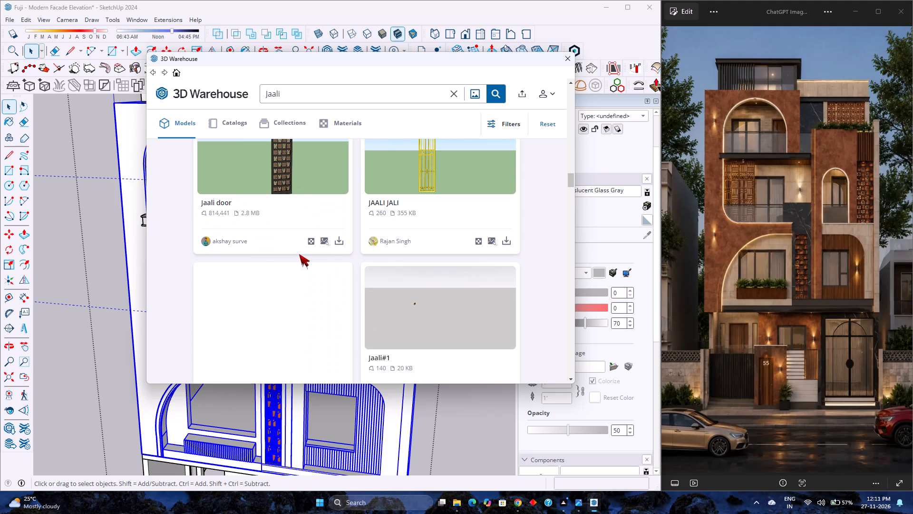
scroll(299, 254, "down", 7)
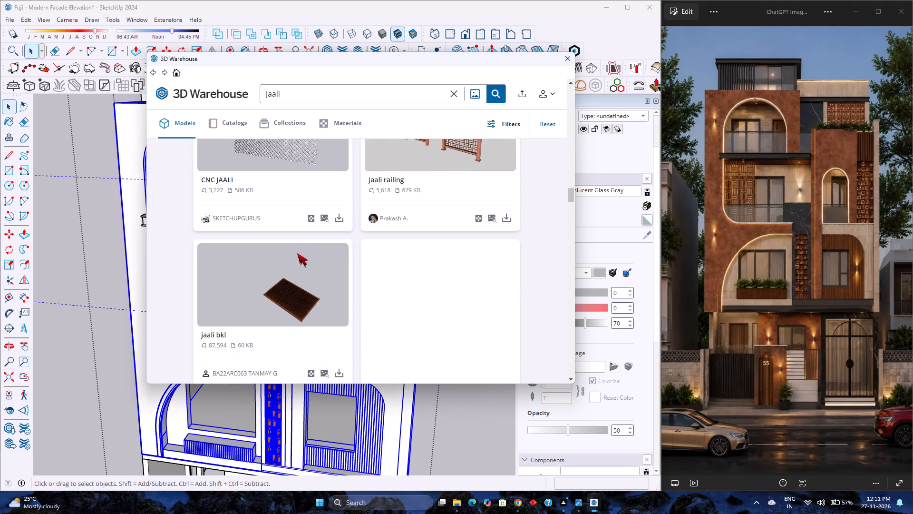
scroll(297, 253, "down", 6)
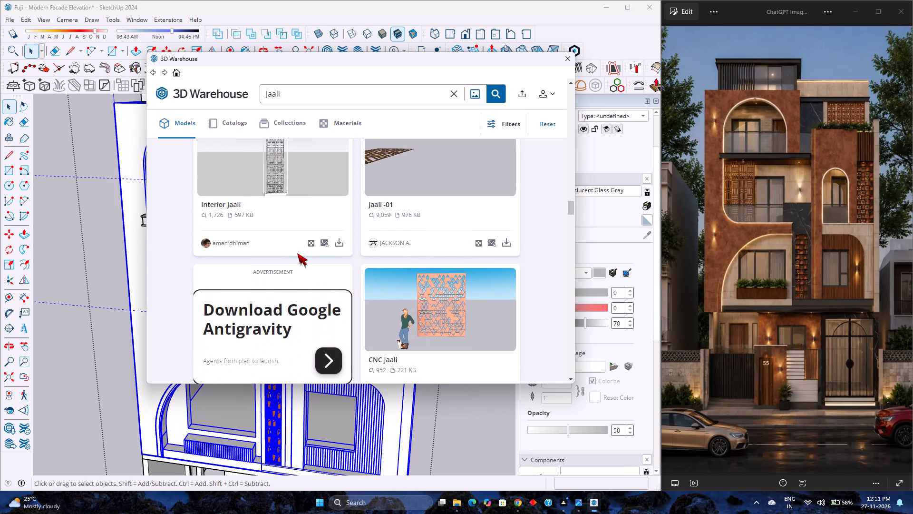
scroll(297, 253, "down", 9)
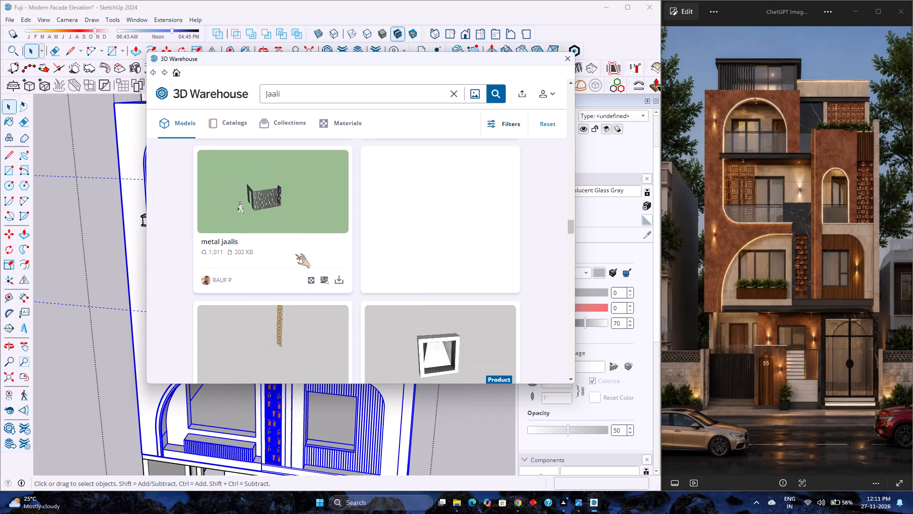
scroll(295, 254, "down", 9)
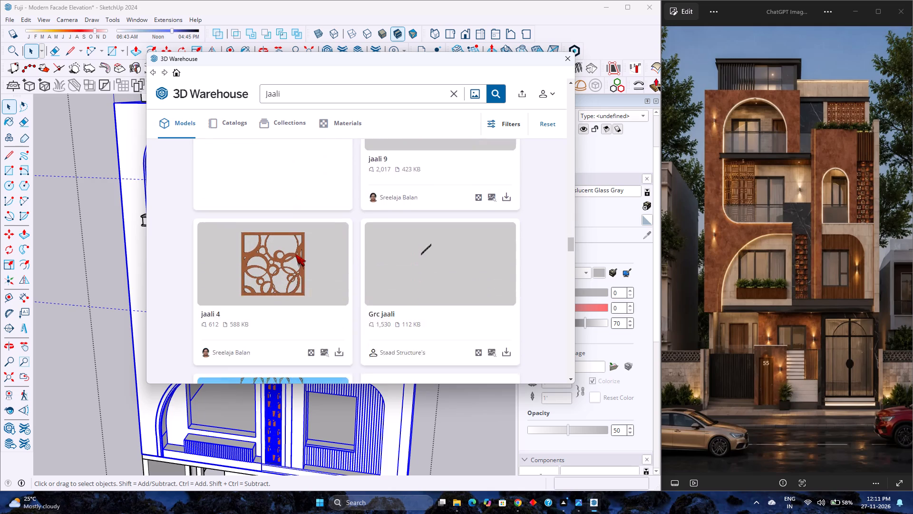
scroll(295, 254, "down", 4)
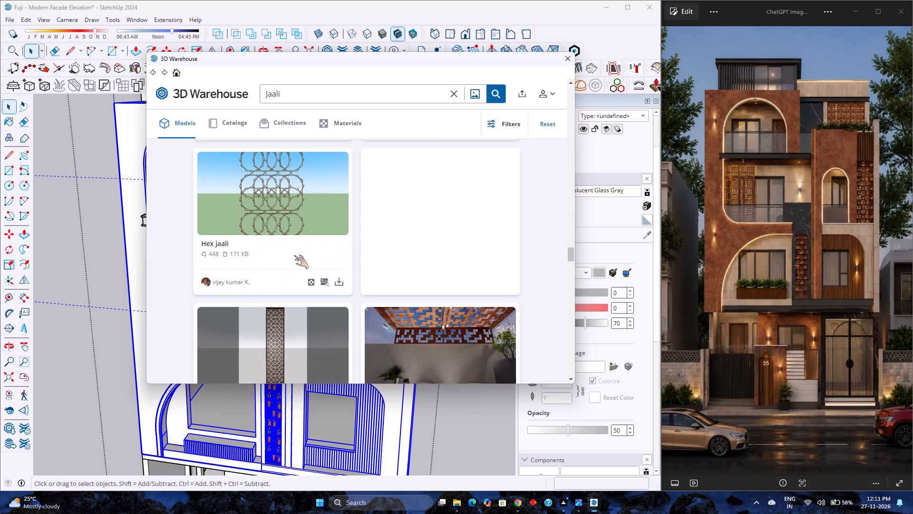
scroll(294, 255, "down", 2)
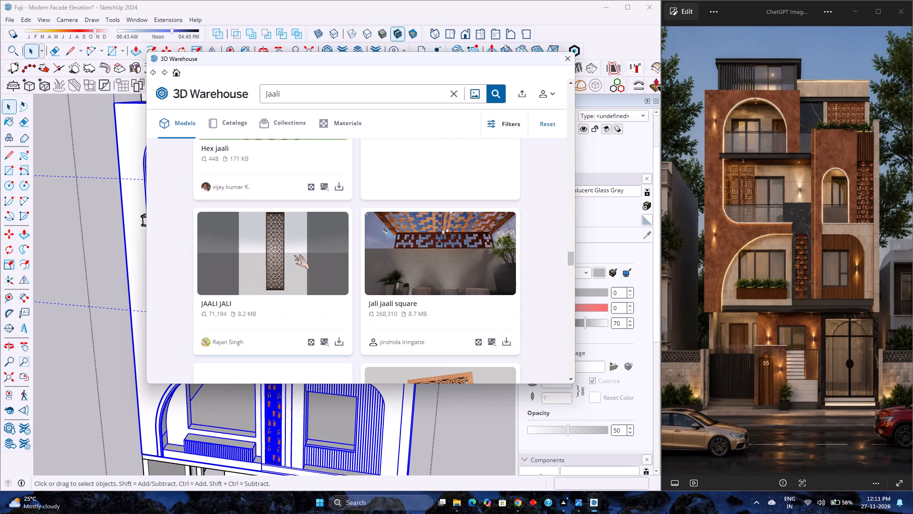
scroll(292, 258, "down", 6)
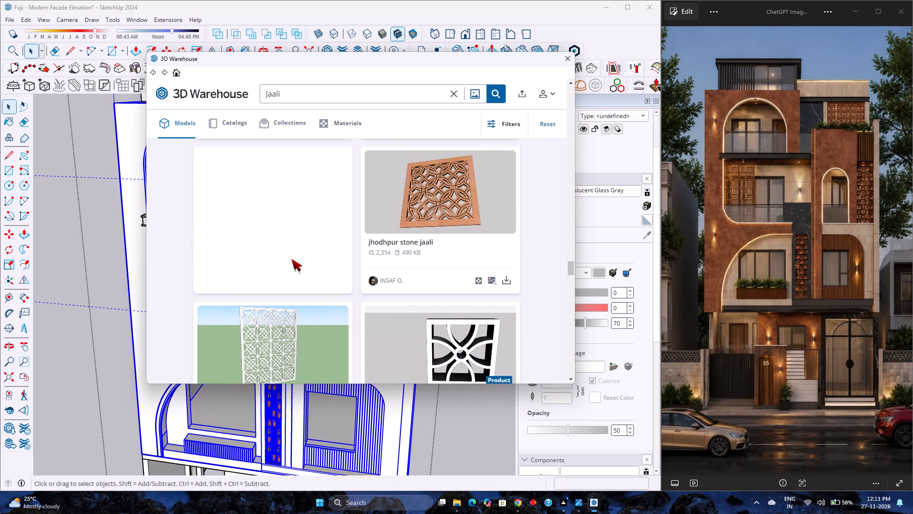
scroll(291, 260, "down", 3)
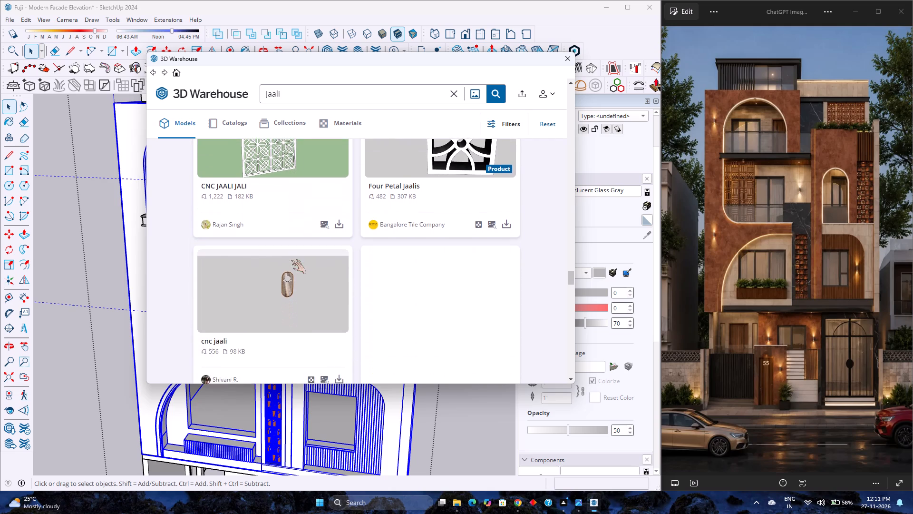
scroll(291, 260, "down", 7)
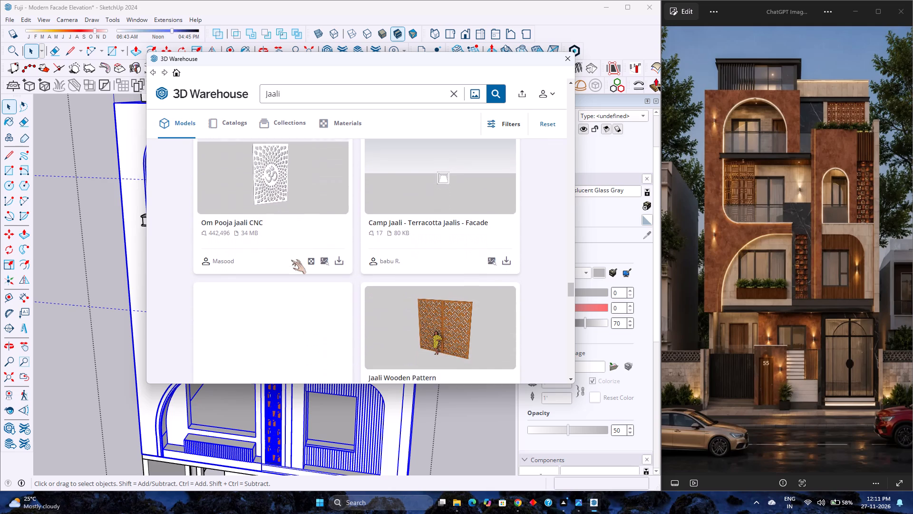
scroll(357, 280, "down", 1)
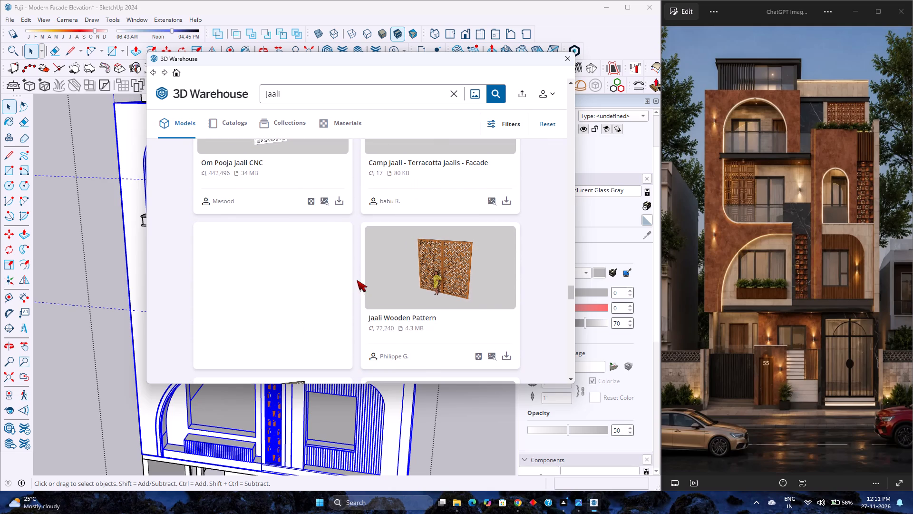
scroll(357, 280, "down", 7)
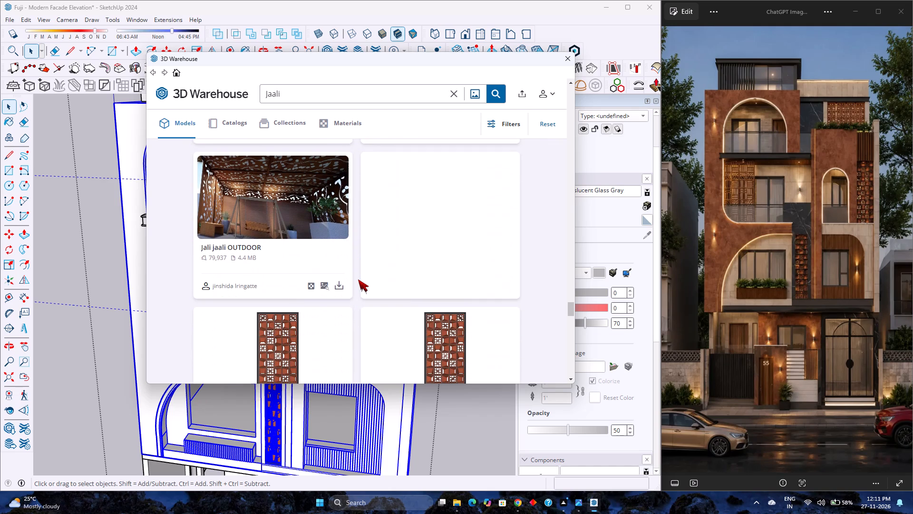
scroll(358, 279, "down", 3)
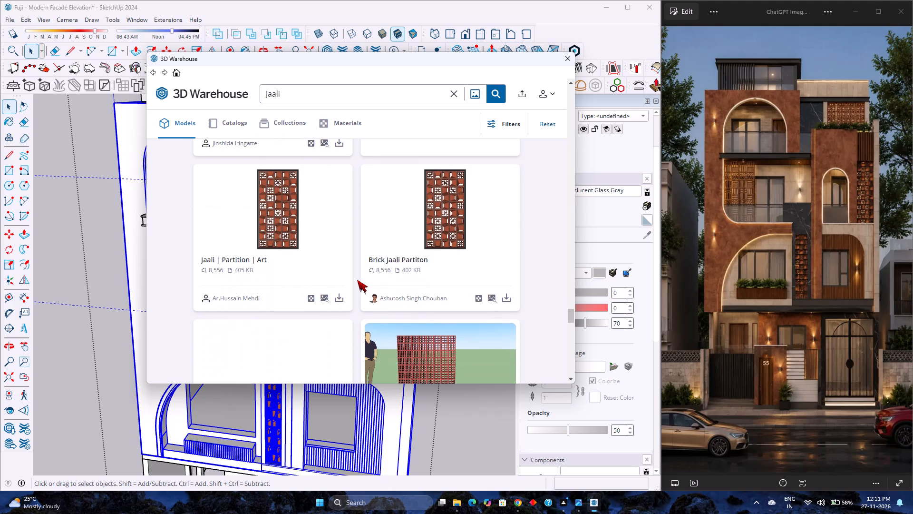
scroll(357, 280, "down", 5)
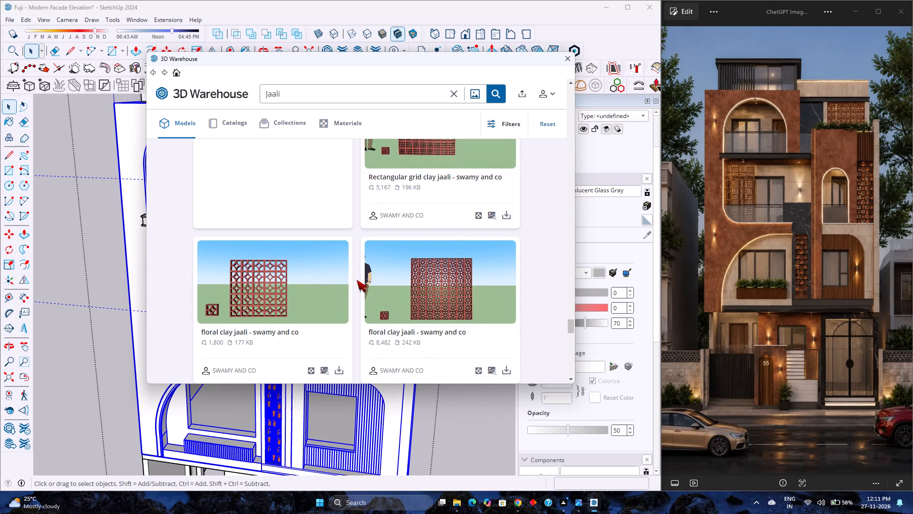
scroll(353, 281, "down", 3)
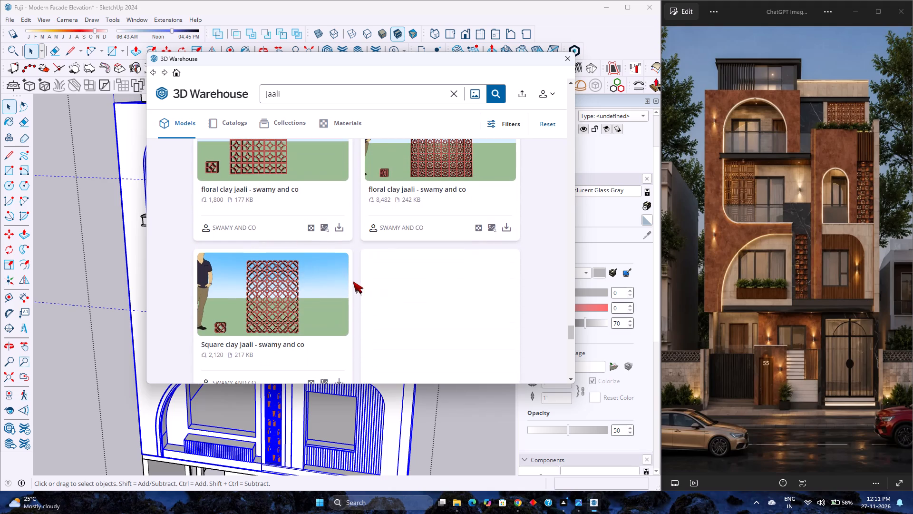
scroll(352, 283, "up", 1)
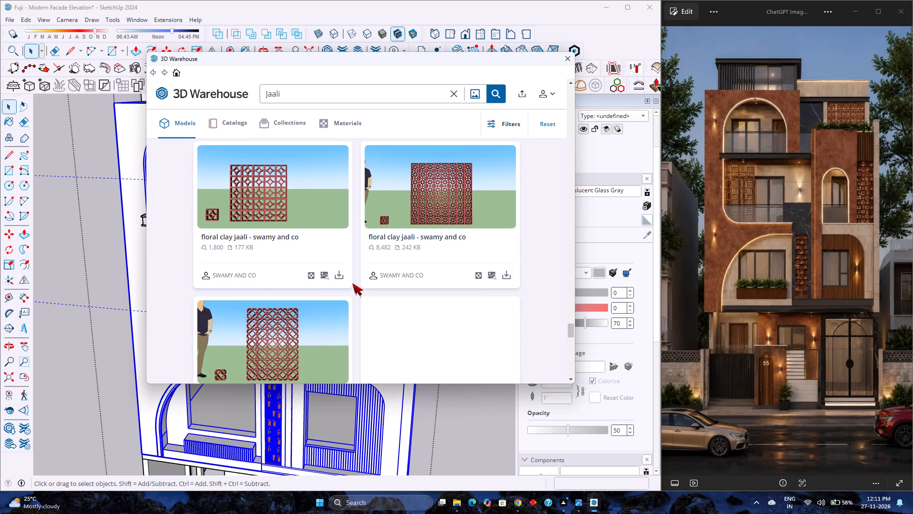
scroll(352, 283, "down", 3)
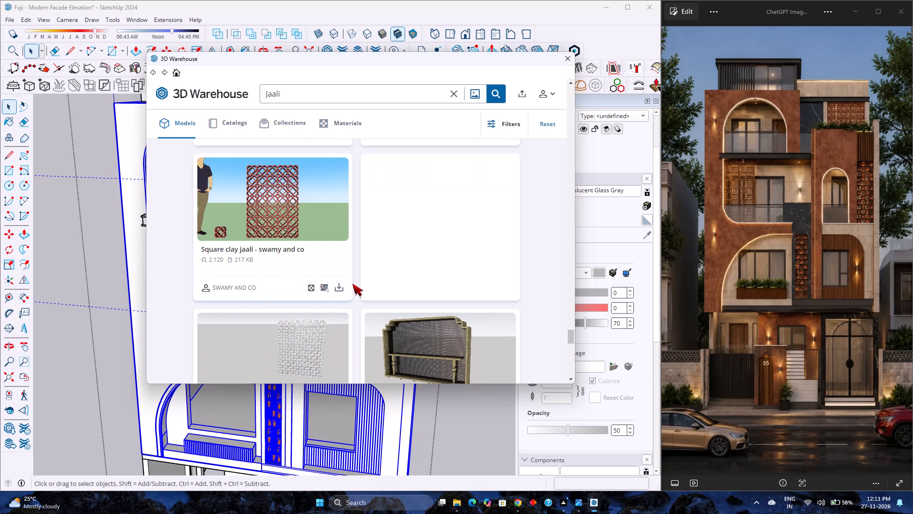
Browse the remaining Jaali models in 3D Warehouse for a screen design resembling the reference facade's jali panels.
scroll(352, 284, "down", 2)
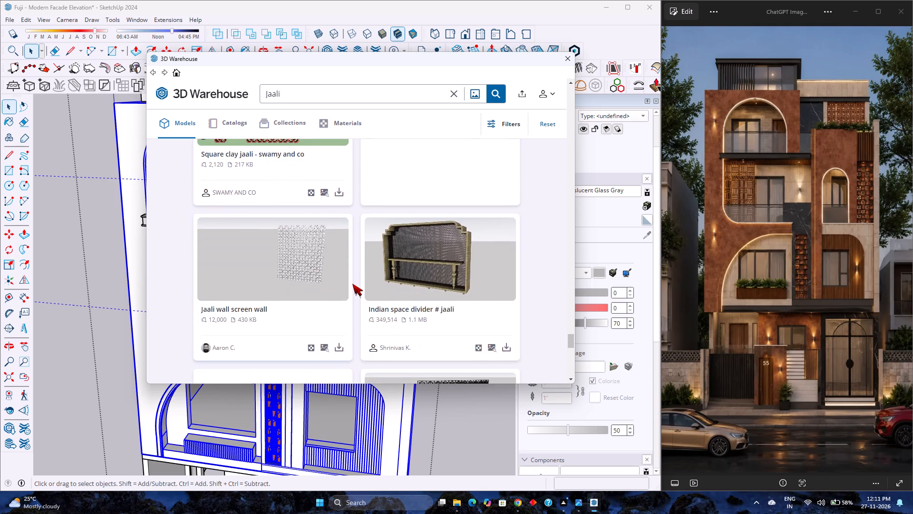
scroll(352, 284, "down", 6)
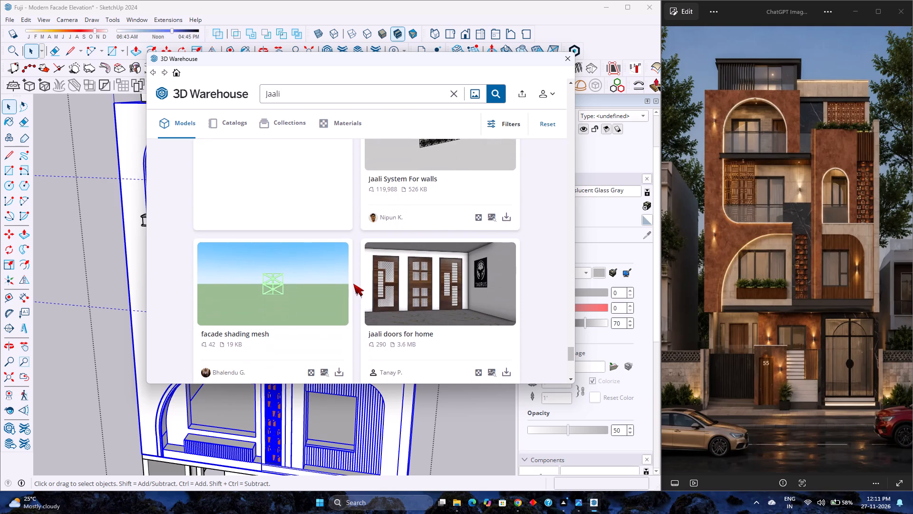
scroll(354, 282, "down", 7)
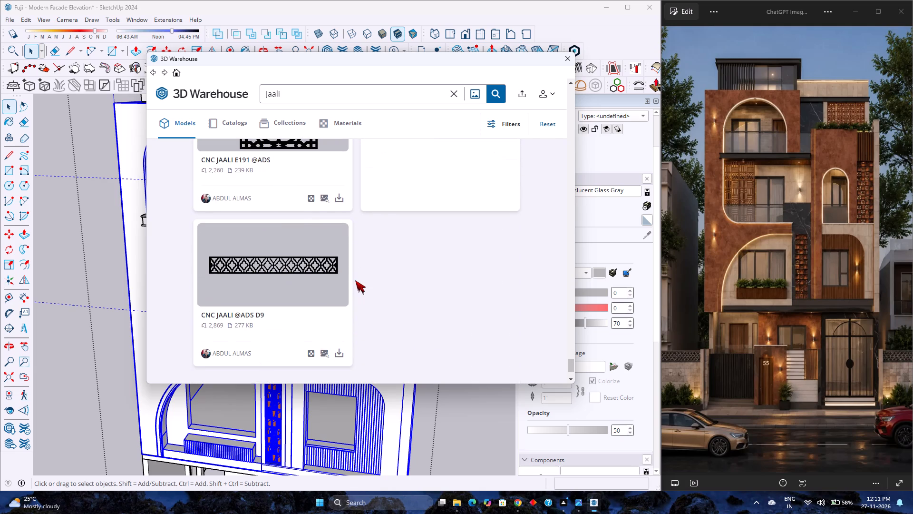
scroll(355, 280, "down", 2)
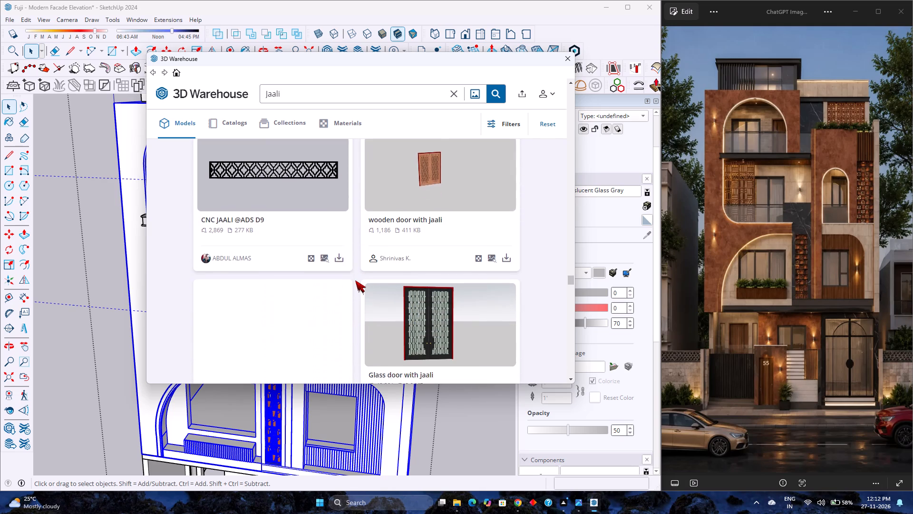
scroll(355, 280, "down", 3)
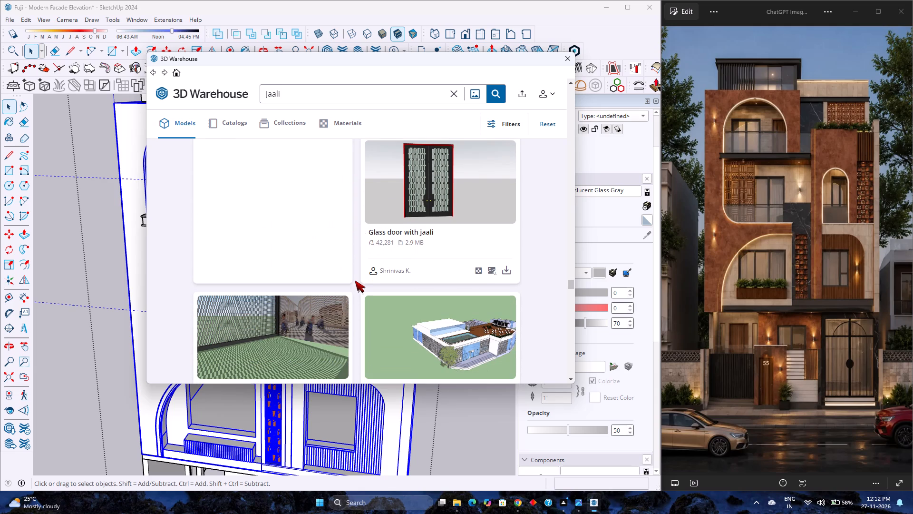
scroll(355, 280, "down", 4)
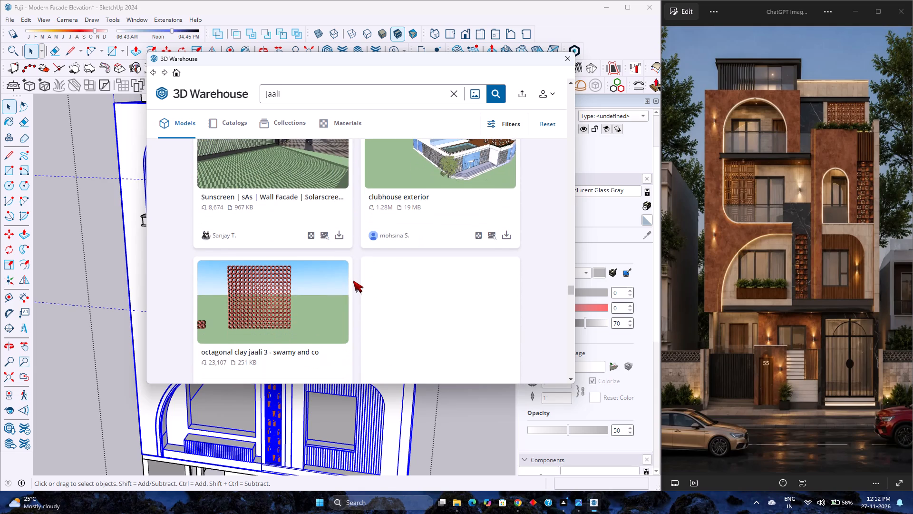
scroll(353, 280, "down", 6)
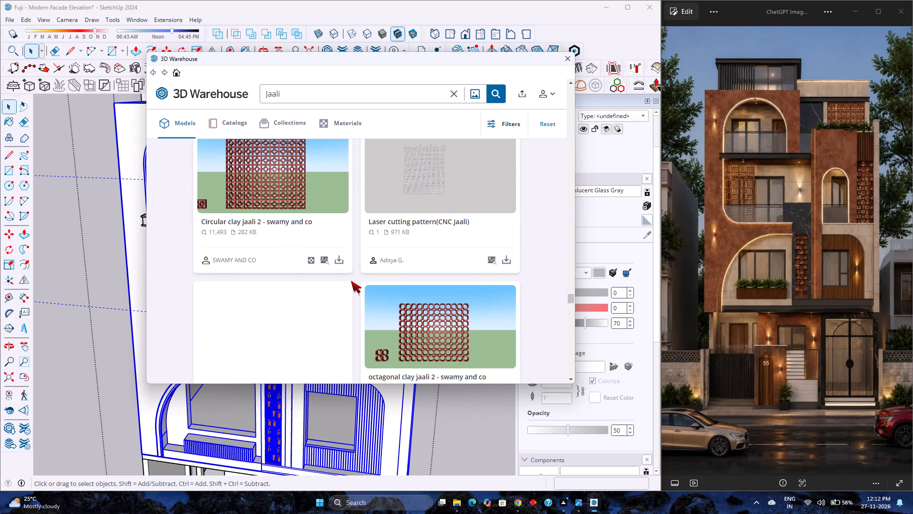
scroll(351, 281, "down", 1)
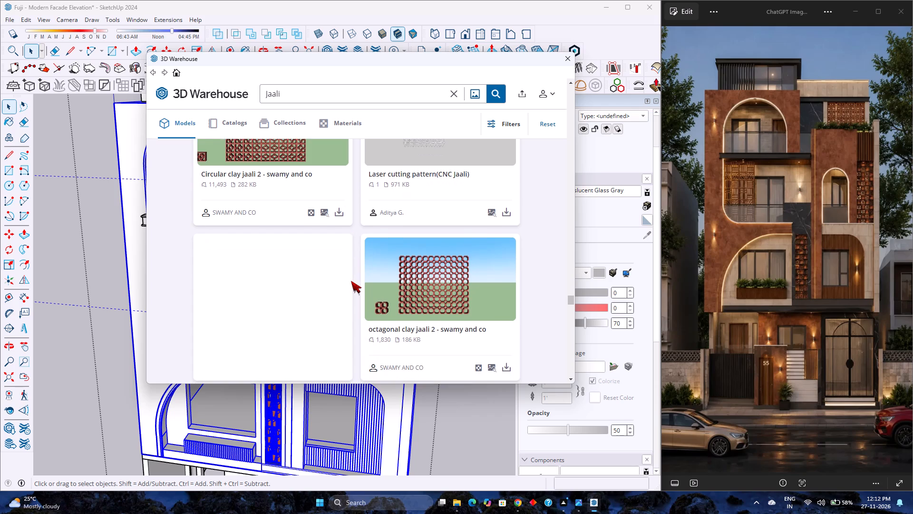
scroll(351, 281, "down", 8)
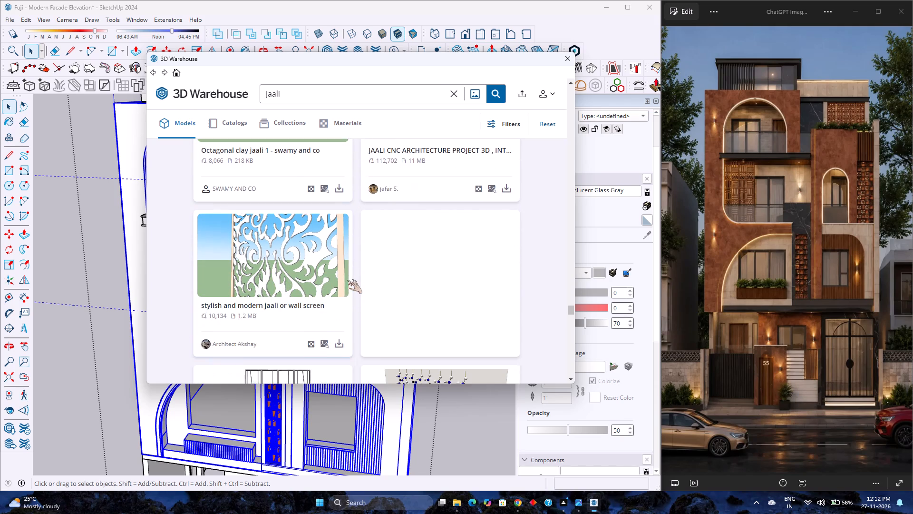
scroll(347, 280, "down", 4)
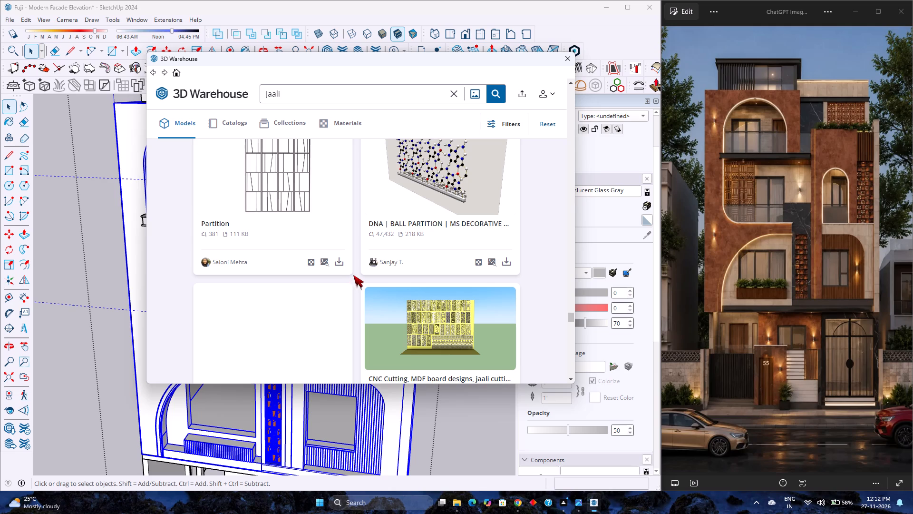
scroll(353, 275, "down", 10)
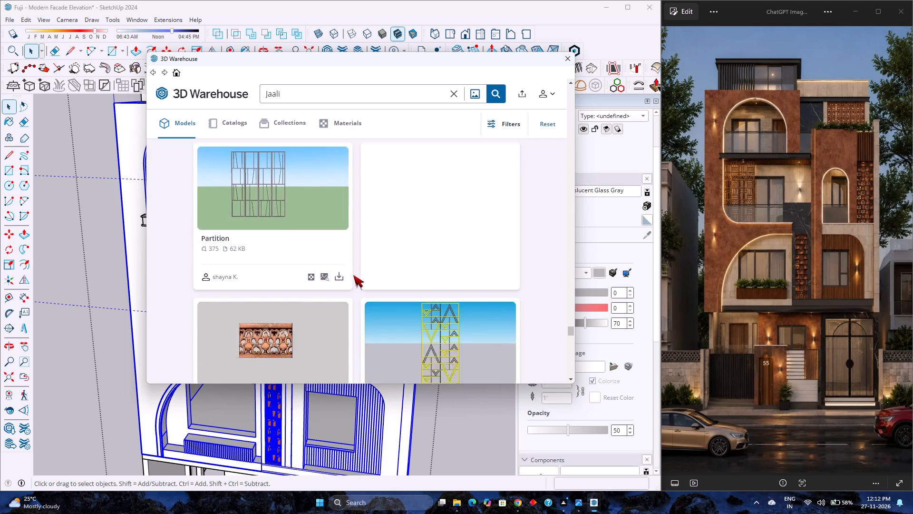
scroll(353, 275, "down", 2)
scroll(348, 273, "up", 4)
scroll(347, 274, "down", 5)
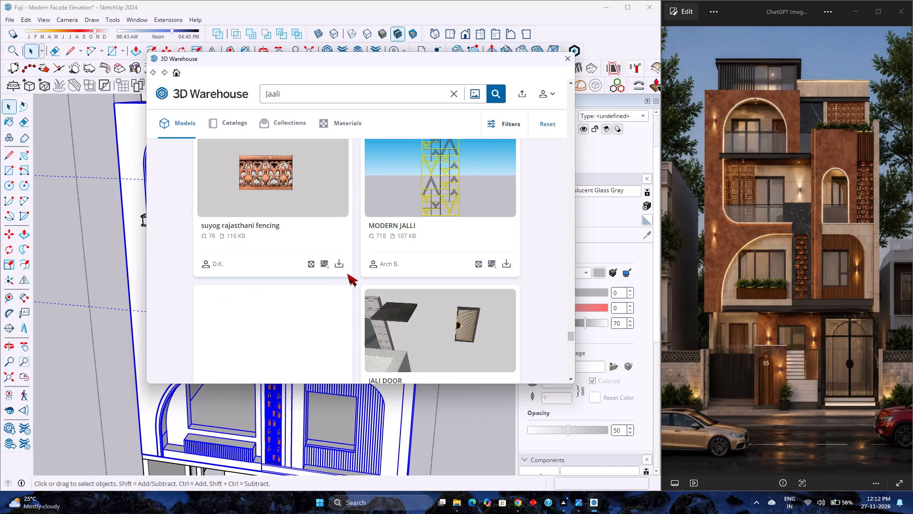
scroll(347, 274, "down", 3)
scroll(347, 275, "up", 1)
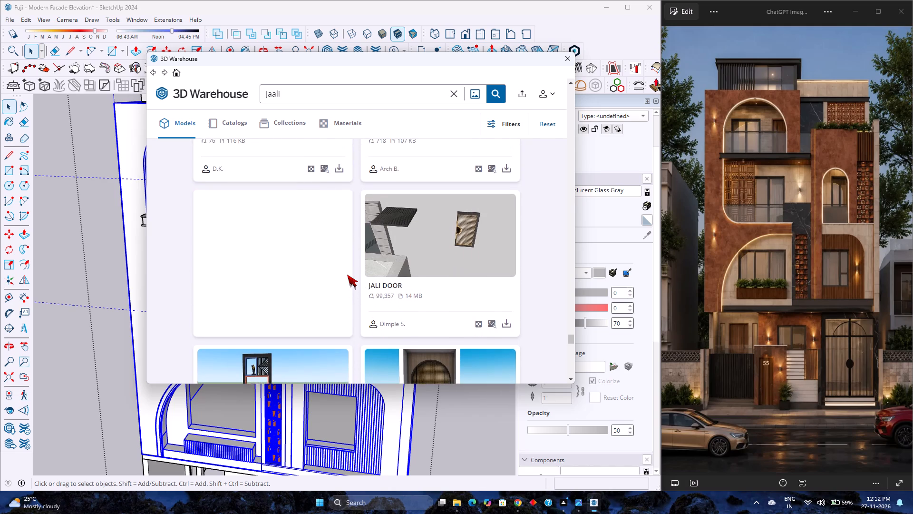
scroll(347, 275, "down", 4)
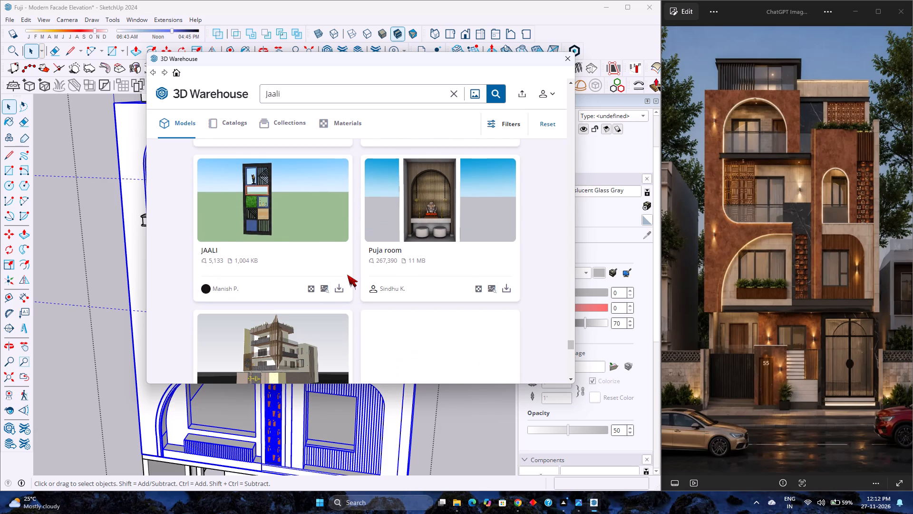
scroll(347, 274, "down", 4)
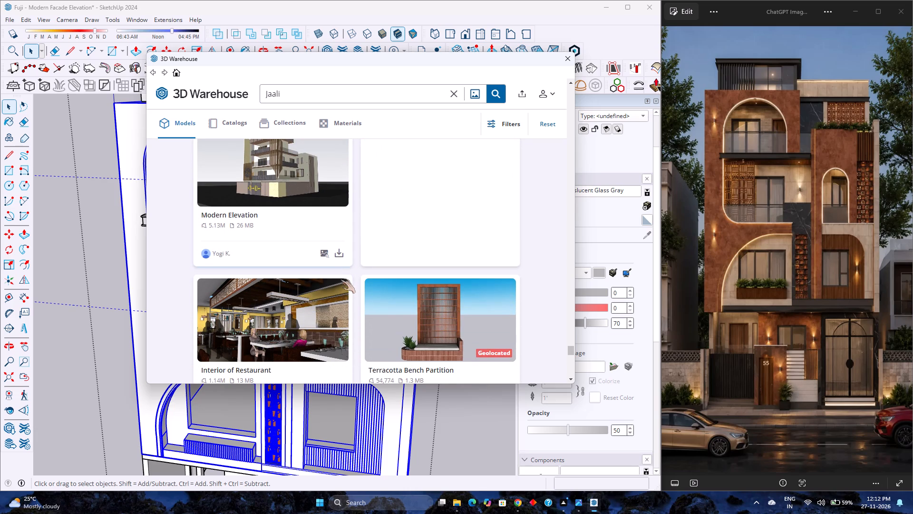
scroll(355, 278, "down", 1)
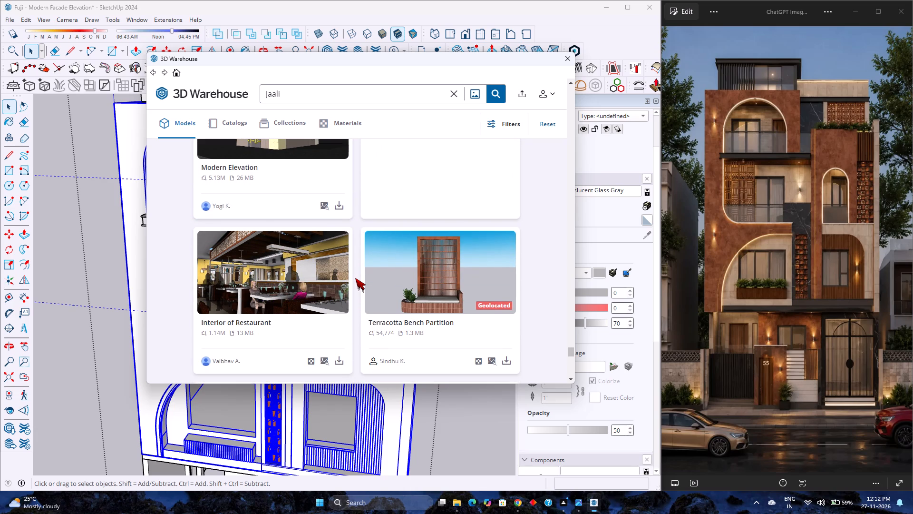
scroll(355, 278, "down", 4)
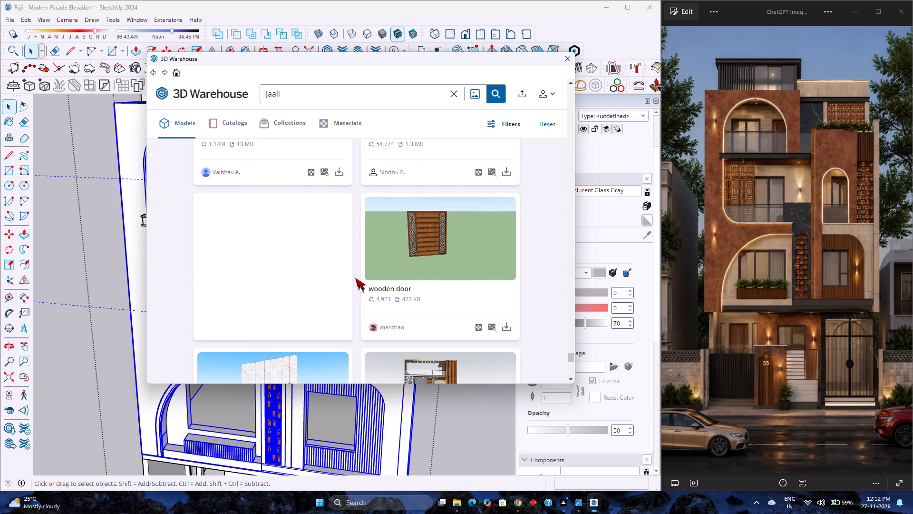
scroll(359, 278, "down", 5)
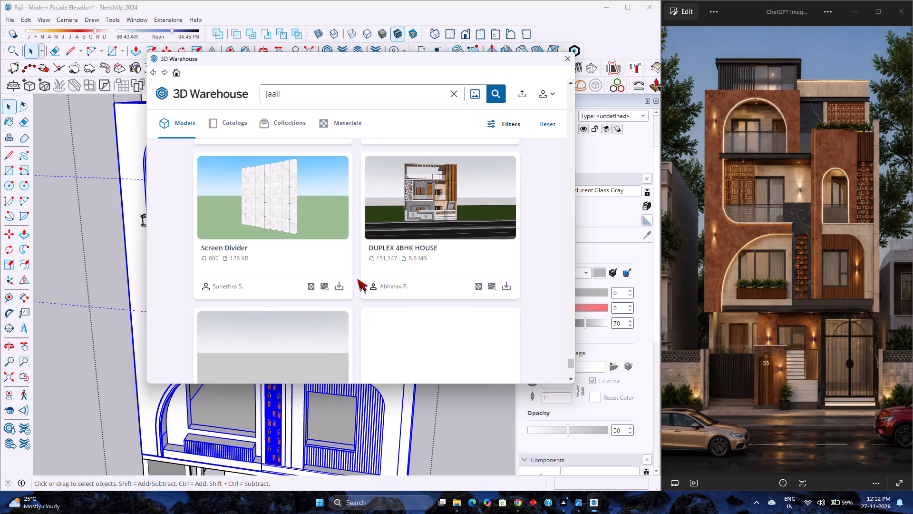
scroll(357, 279, "down", 4)
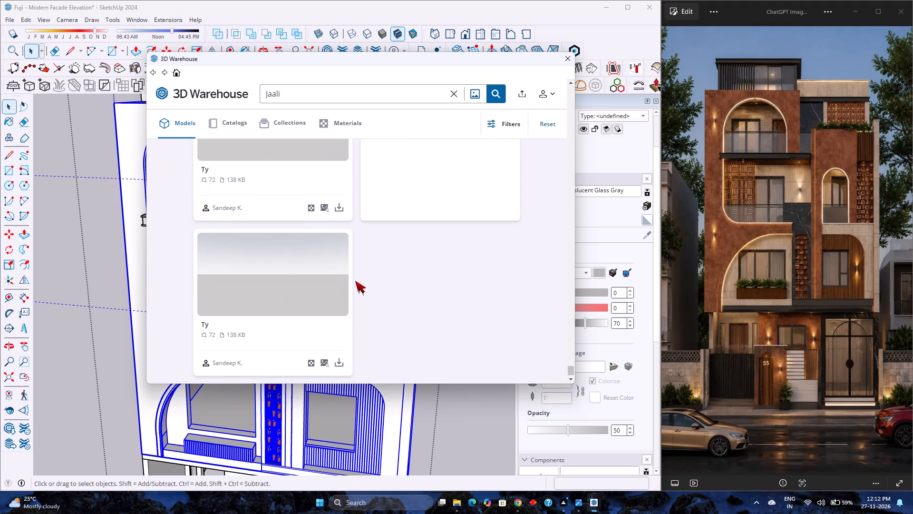
scroll(355, 281, "down", 4)
scroll(355, 281, "up", 4)
scroll(354, 281, "down", 7)
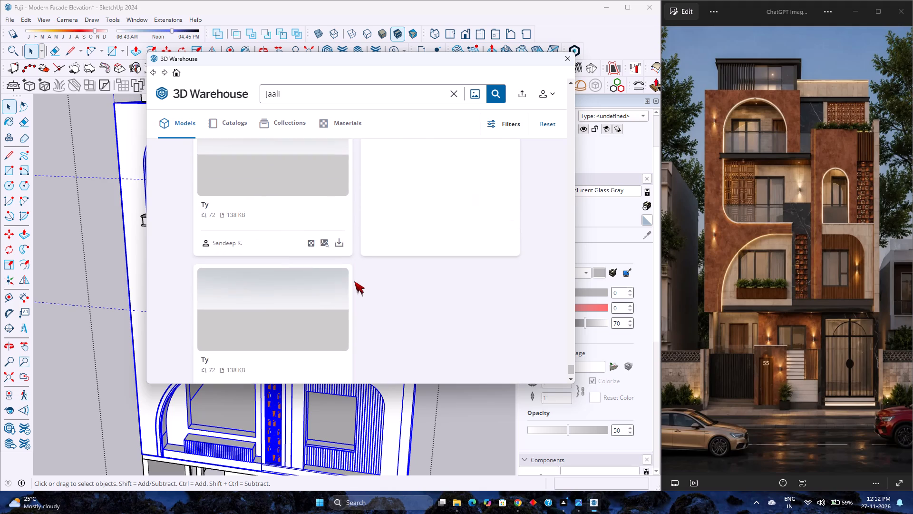
scroll(355, 295, "up", 16)
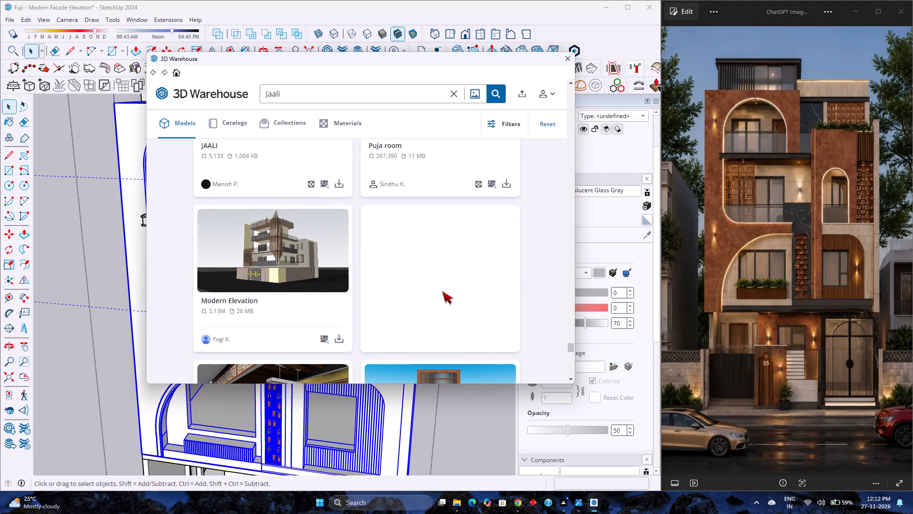
Return to the start of the Jaali search results and compare the leading brick, clay and wooden screens with the reference image.
left_click_drag(572, 350, 549, 119)
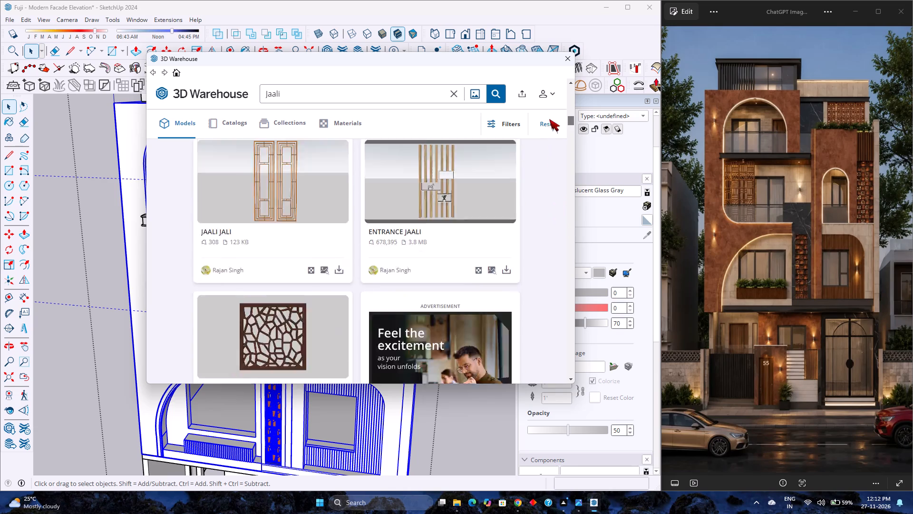
left_click_drag(549, 119, 564, 88)
scroll(323, 278, "down", 3)
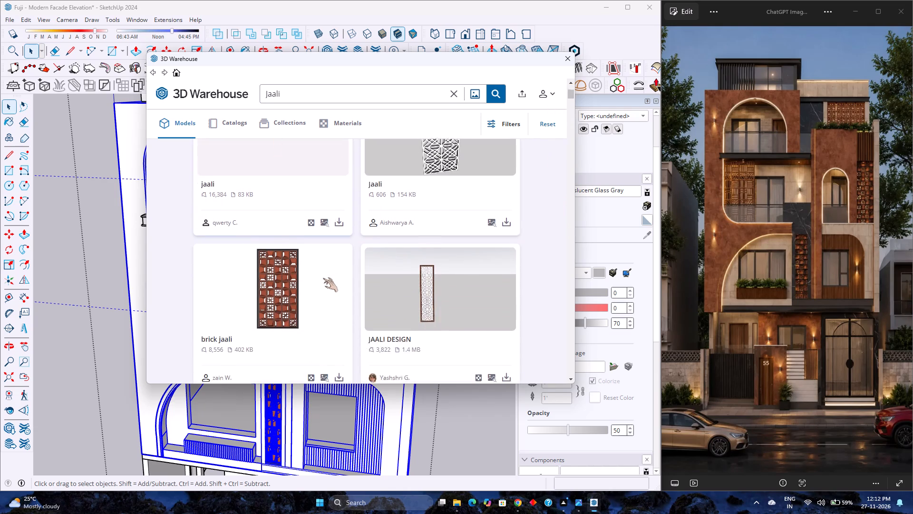
scroll(336, 281, "down", 5)
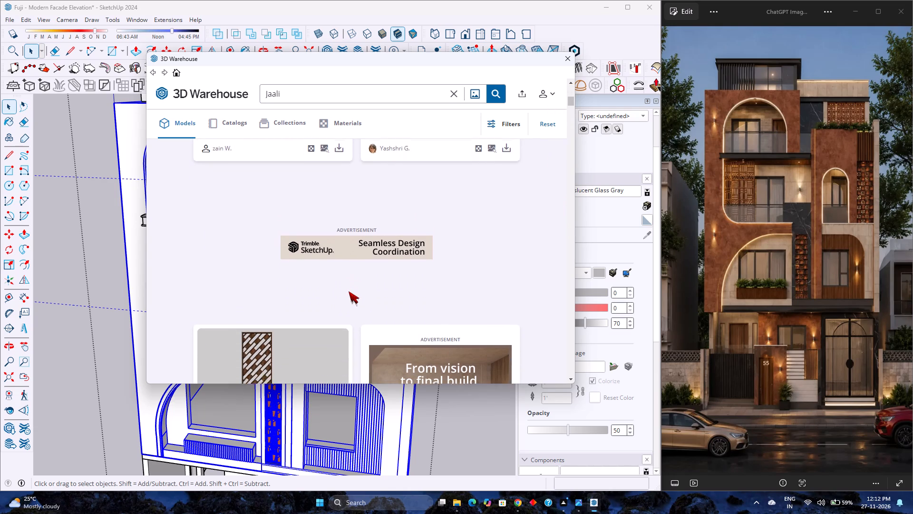
scroll(349, 291, "down", 3)
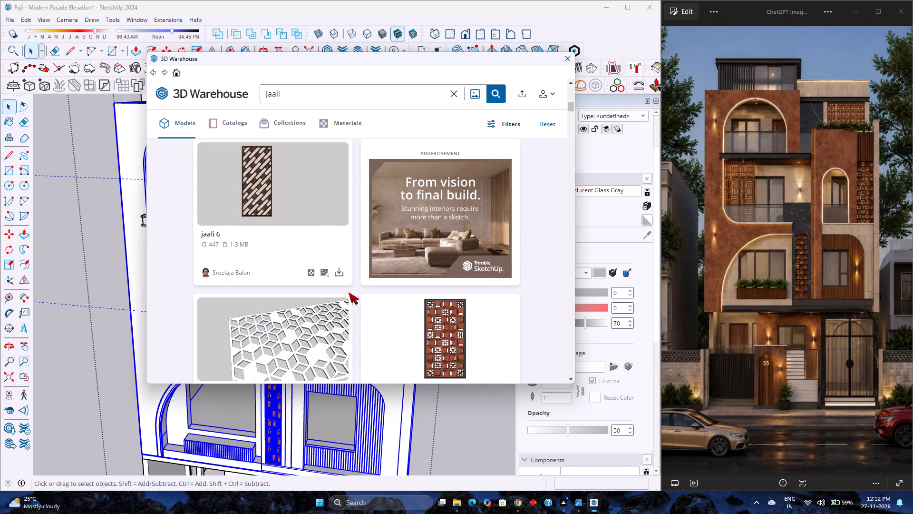
scroll(349, 292, "down", 3)
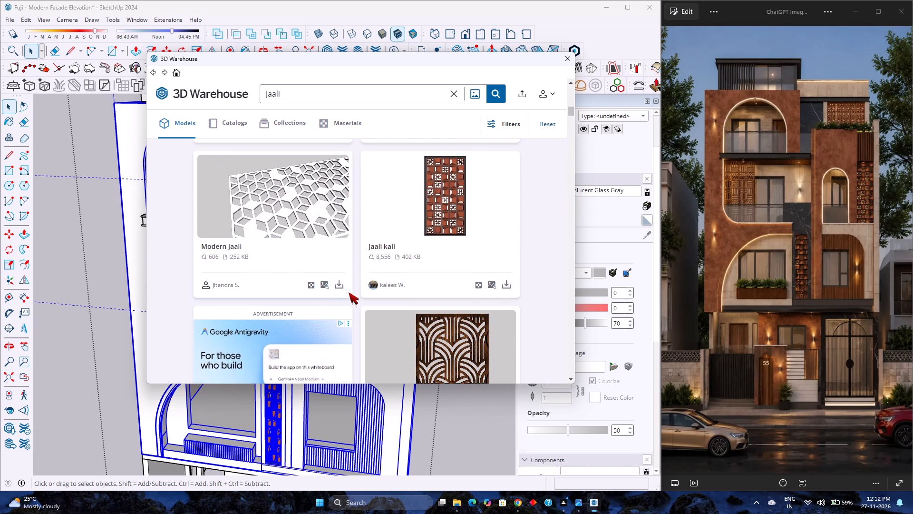
scroll(349, 292, "down", 4)
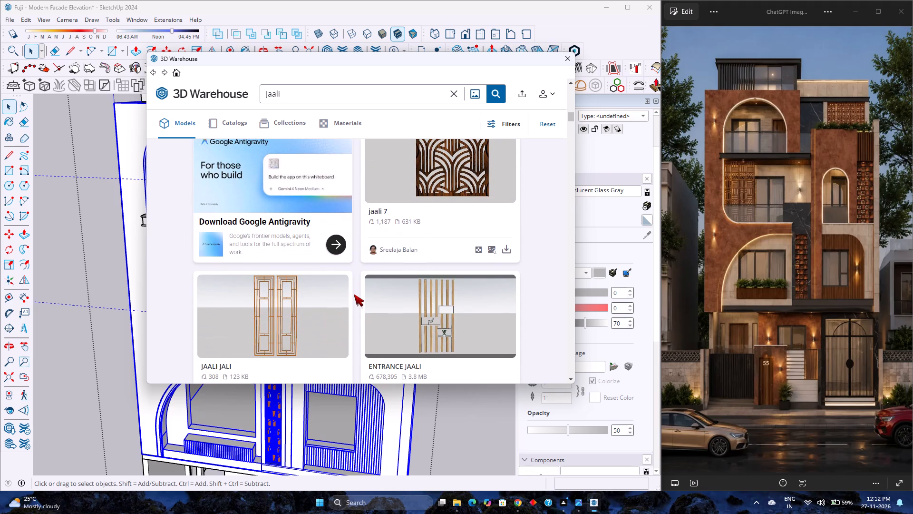
scroll(354, 294, "up", 1)
scroll(354, 295, "down", 5)
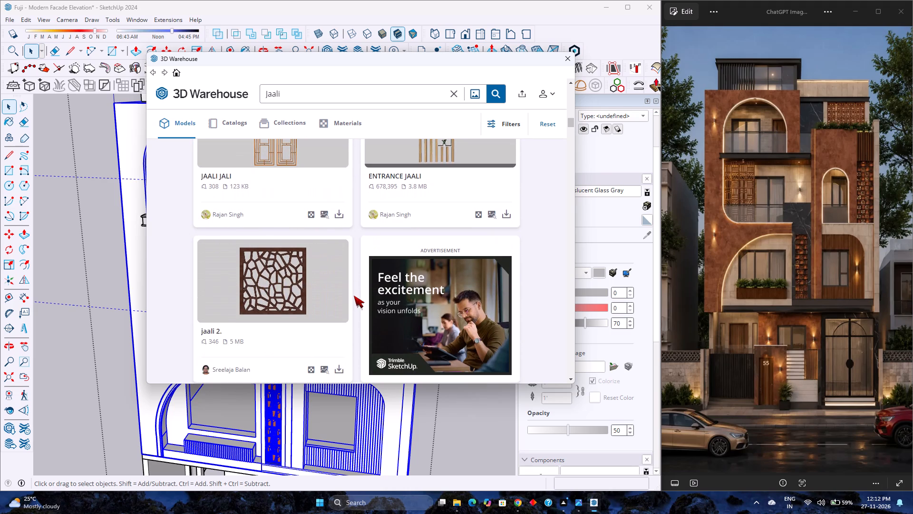
scroll(351, 296, "down", 6)
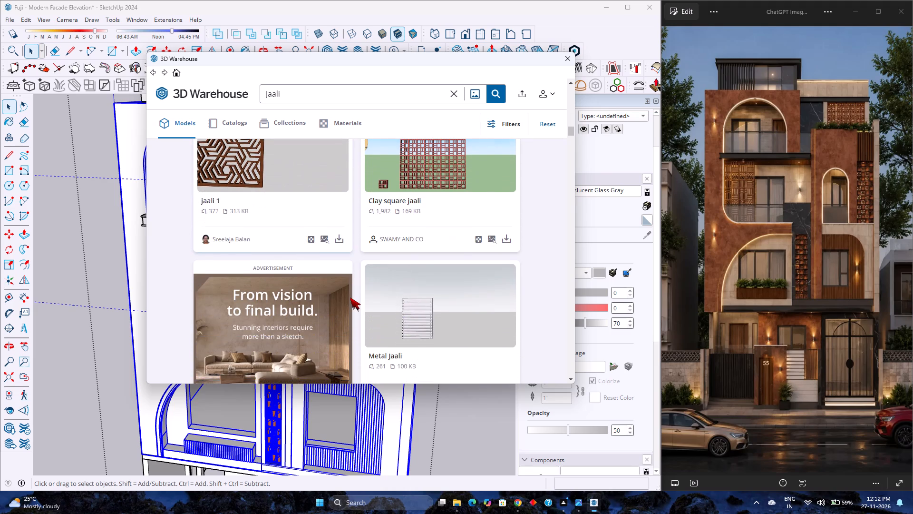
Load the Clay square jaali model directly into the scene and place it beside the facade, near the base of the tall jali strip.
scroll(350, 297, "up", 2)
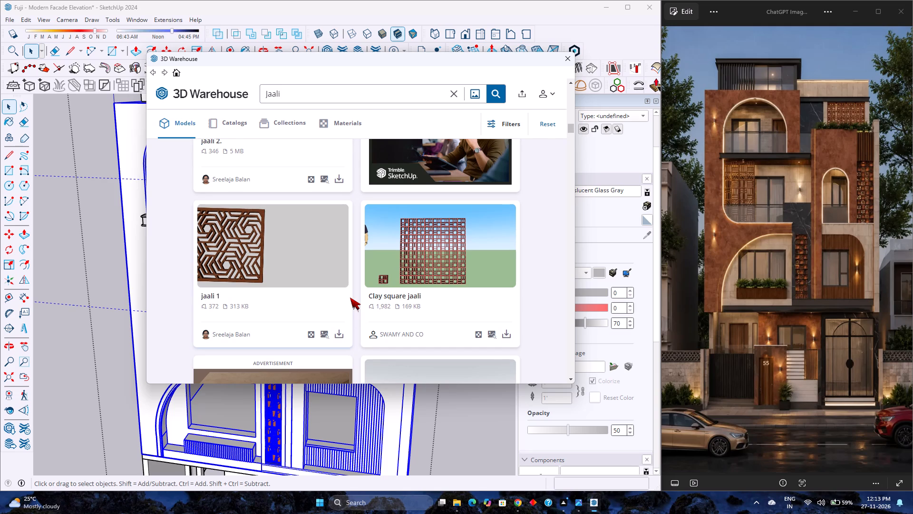
left_click(508, 334)
left_click(332, 232)
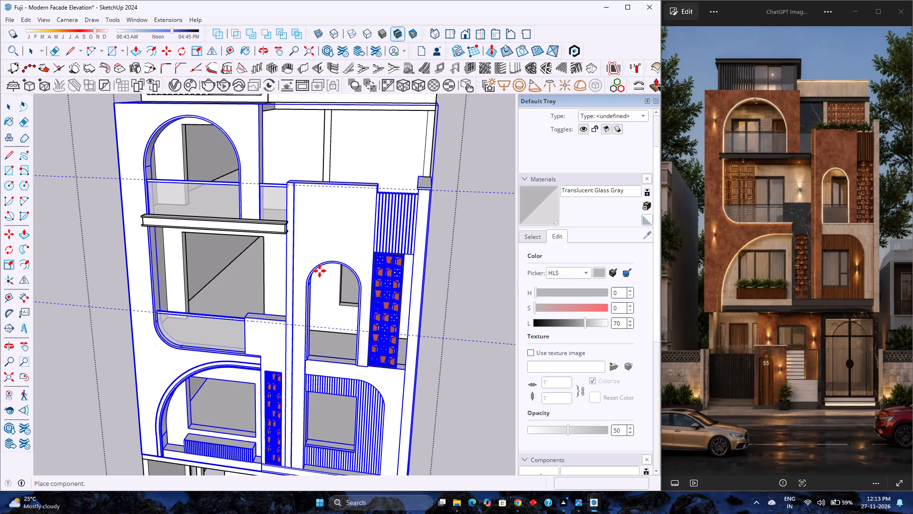
scroll(316, 330, "down", 3)
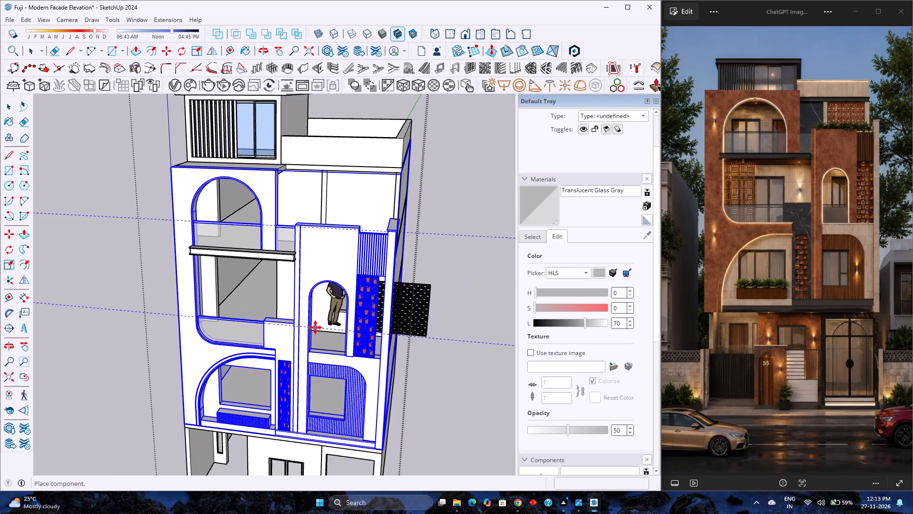
scroll(315, 327, "down", 4)
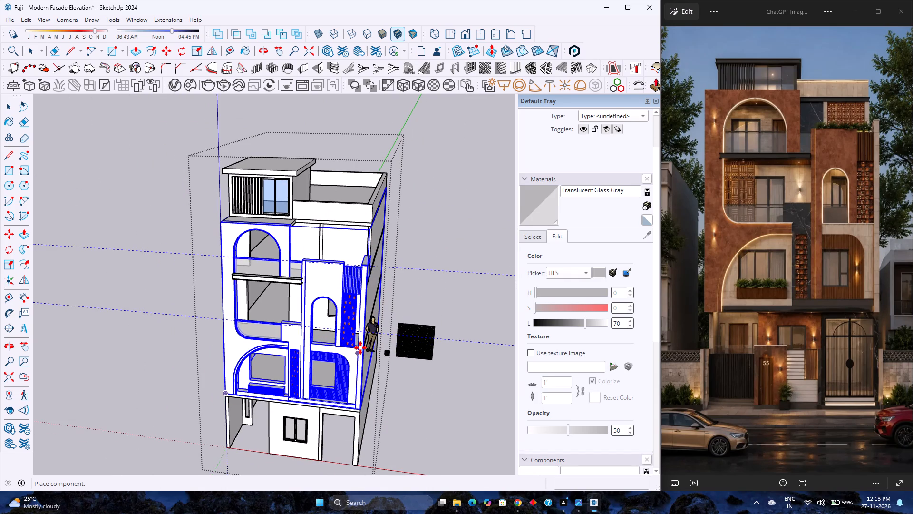
scroll(360, 348, "up", 4)
left_click(360, 348)
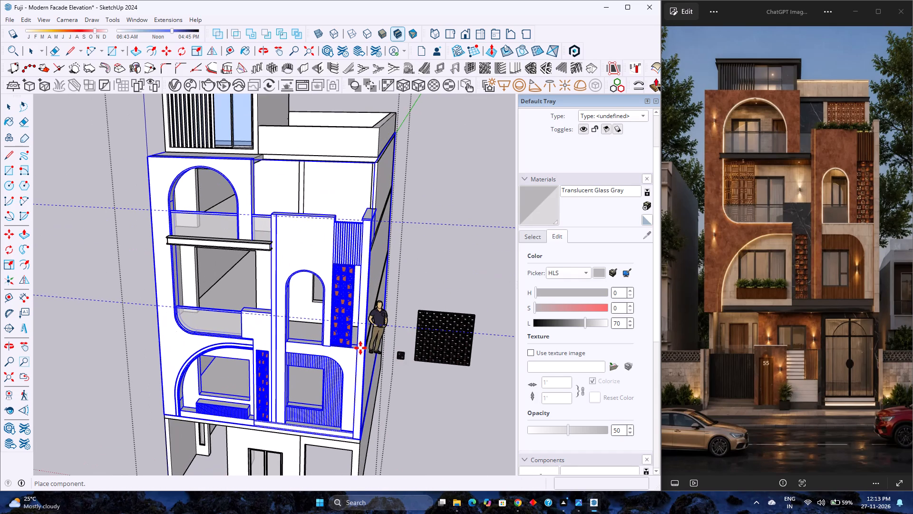
scroll(378, 348, "up", 6)
key("space")
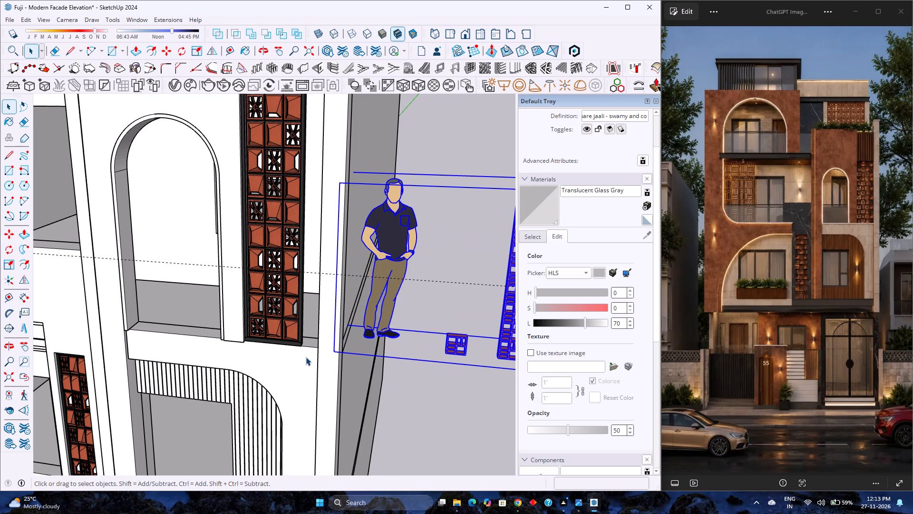
Open the imported clay jaali model for editing and delete its human figure and the small loose single block.
scroll(306, 357, "down", 3)
double_click(373, 303)
scroll(372, 303, "up", 2)
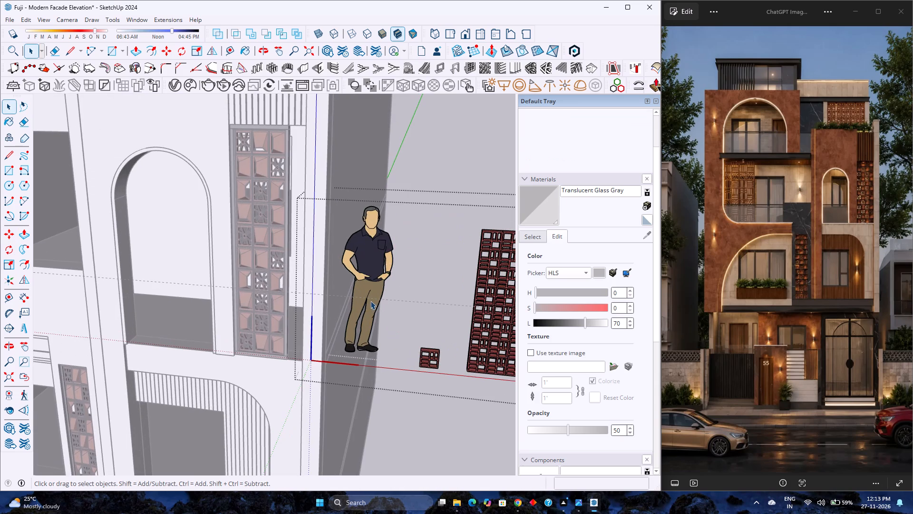
left_click(370, 301)
key("Delete")
scroll(189, 354, "down", 4)
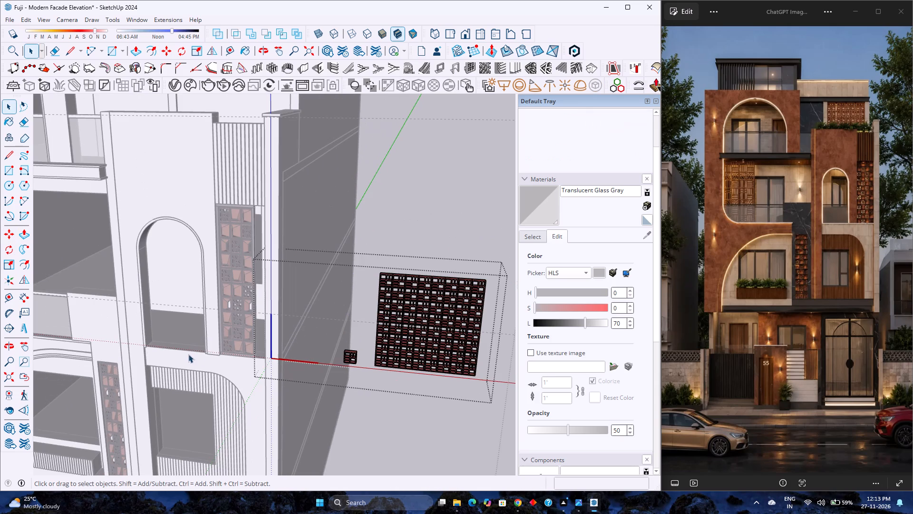
left_click(347, 357)
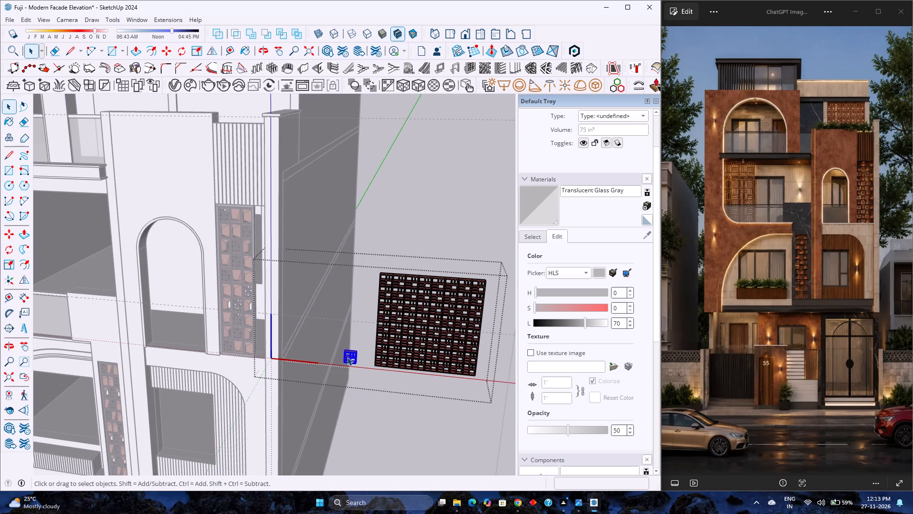
key("Delete")
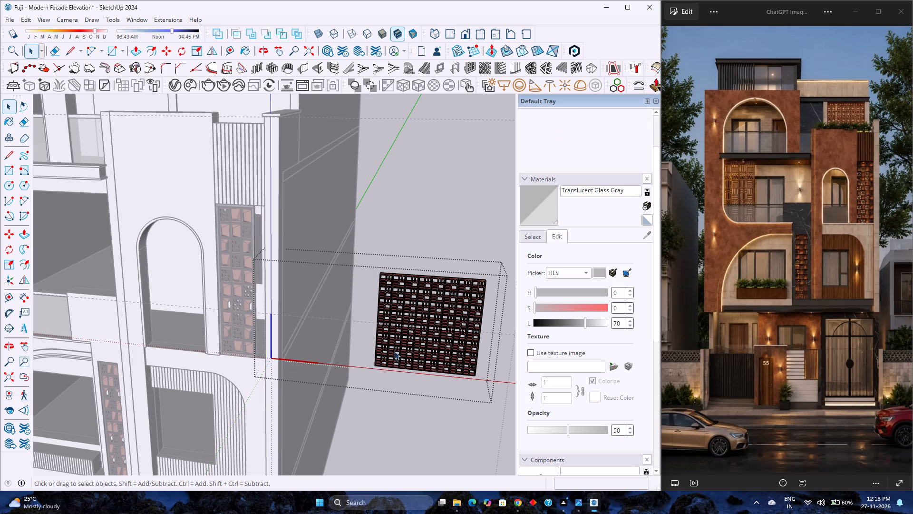
Open the jaali screen's nested tile group and delete all tile columns beyond the first four, leaving it four tiles wide.
scroll(407, 355, "up", 6)
scroll(385, 356, "down", 1)
scroll(383, 355, "up", 7)
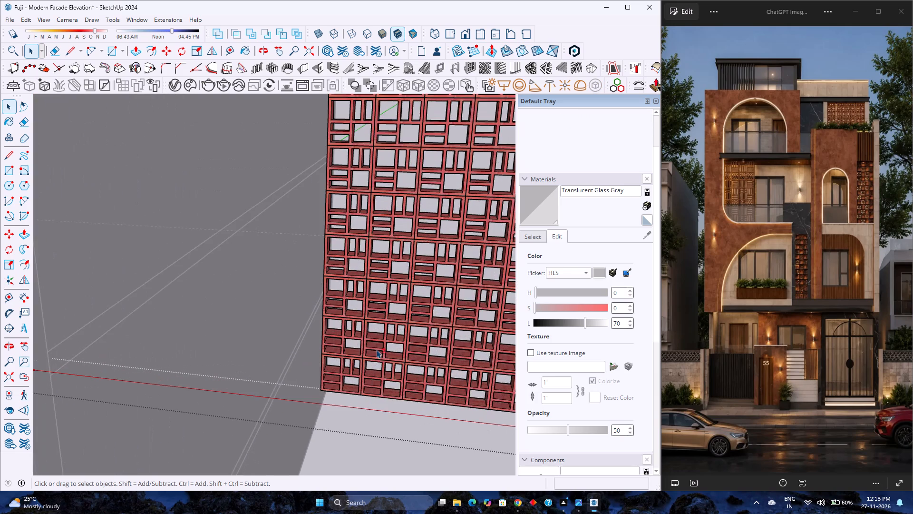
scroll(375, 349, "up", 1, "shift")
middle_click_drag(374, 348, 243, 371, "shift")
scroll(242, 367, "down", 4)
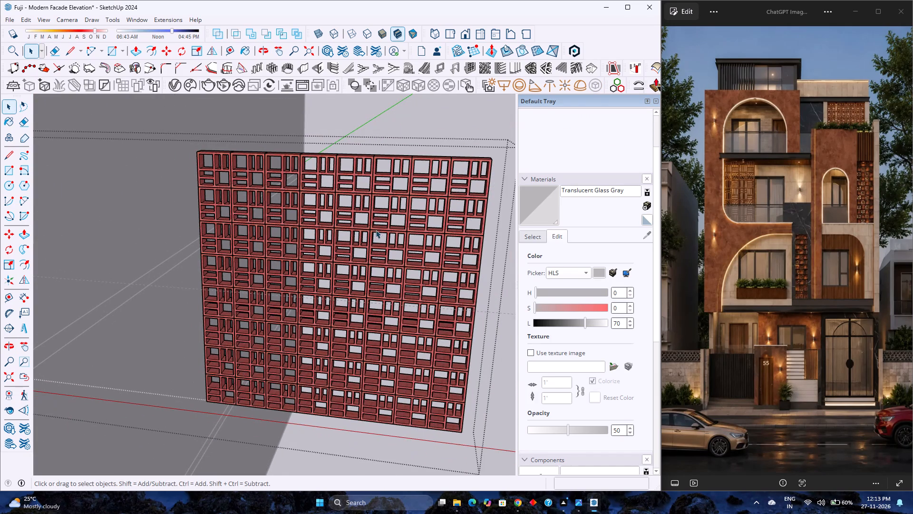
left_click(347, 196)
double_click(350, 197)
double_click(350, 197)
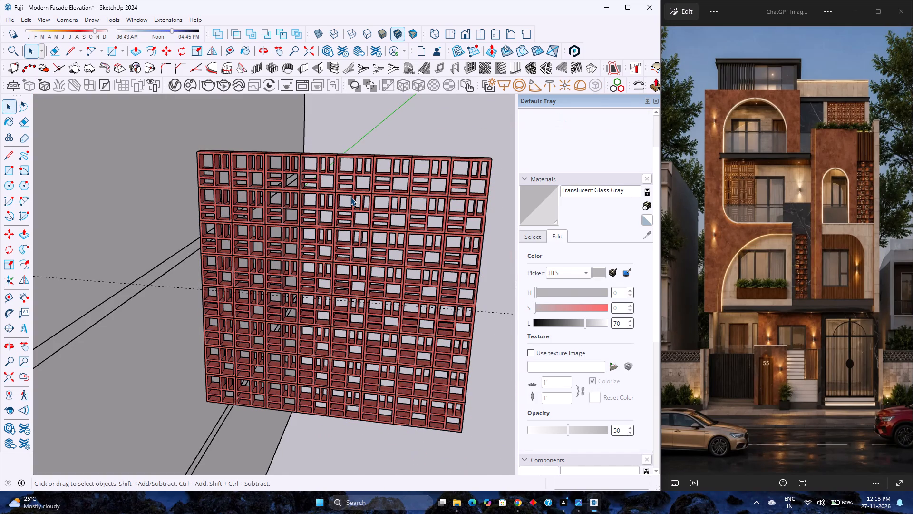
double_click(352, 211)
double_click(352, 211)
left_click(352, 211)
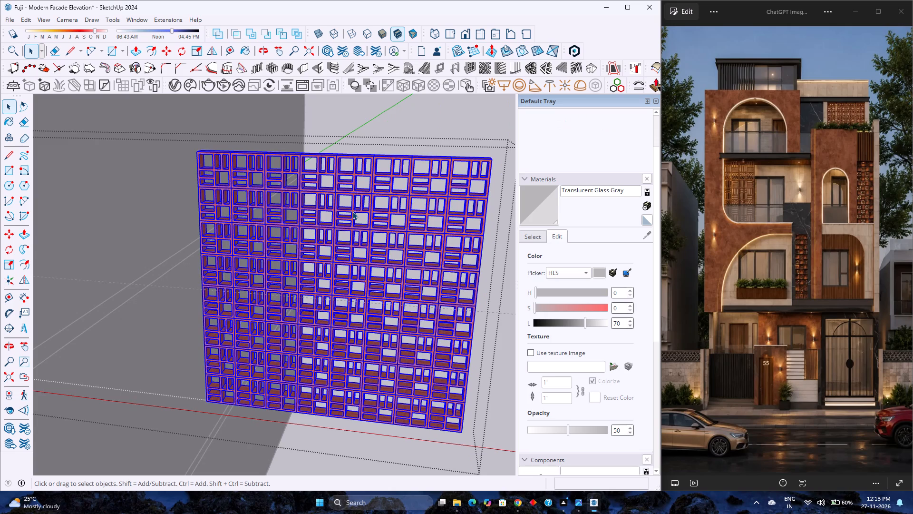
left_click(352, 211)
left_click(352, 211)
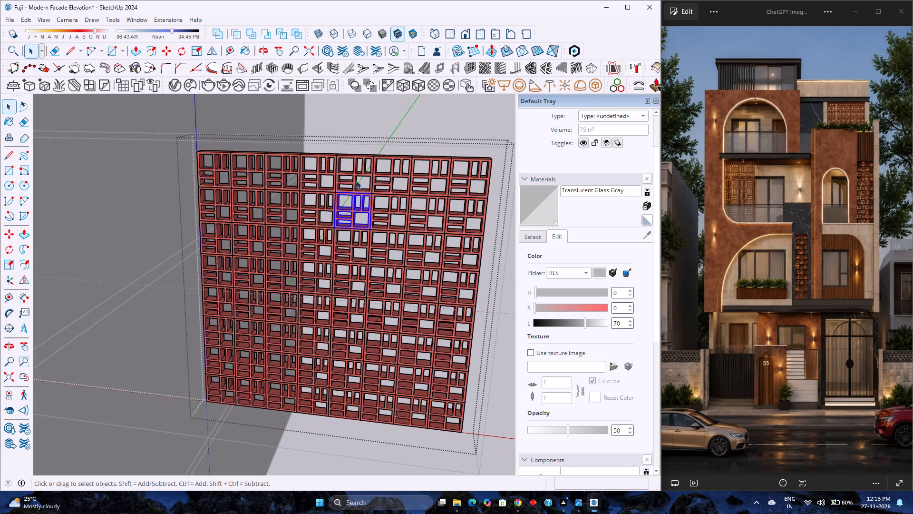
left_click(354, 188, "ctrl")
left_click(380, 193, "ctrl")
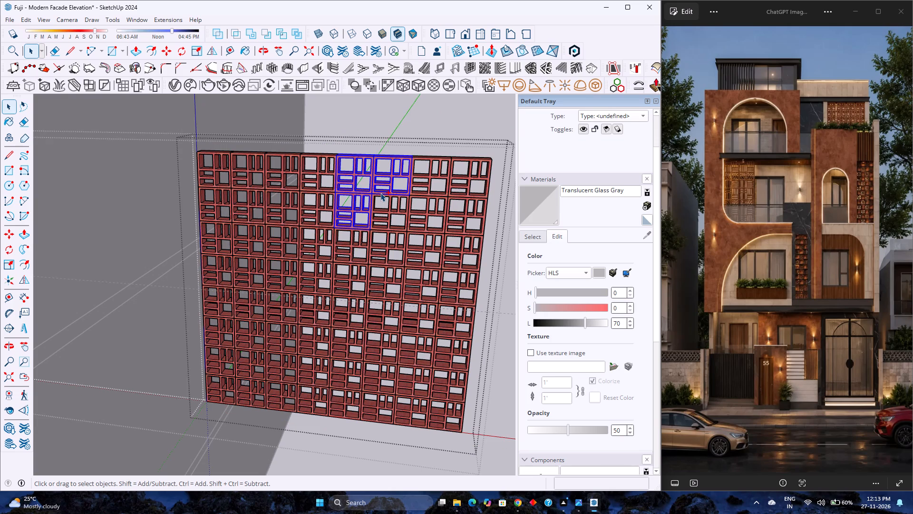
left_click_drag(344, 148, 461, 280, "ctrl")
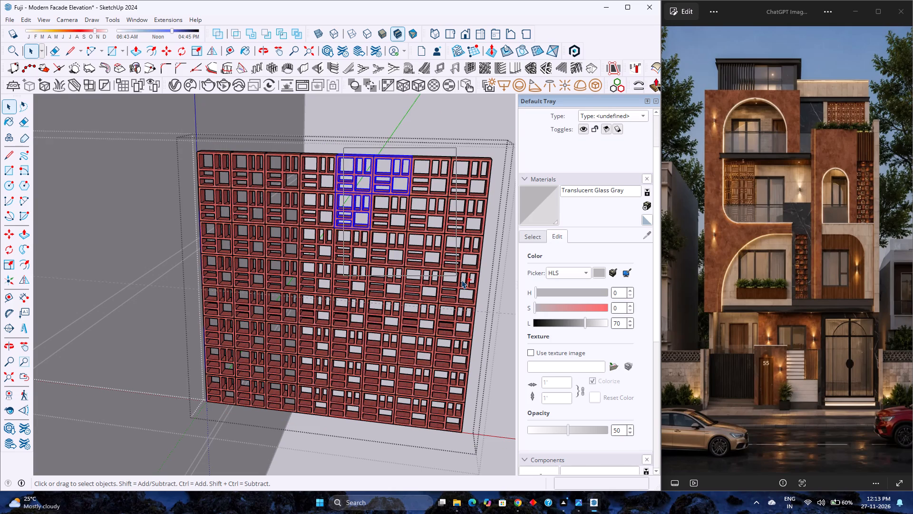
left_click_drag(461, 280, 485, 326, "ctrl")
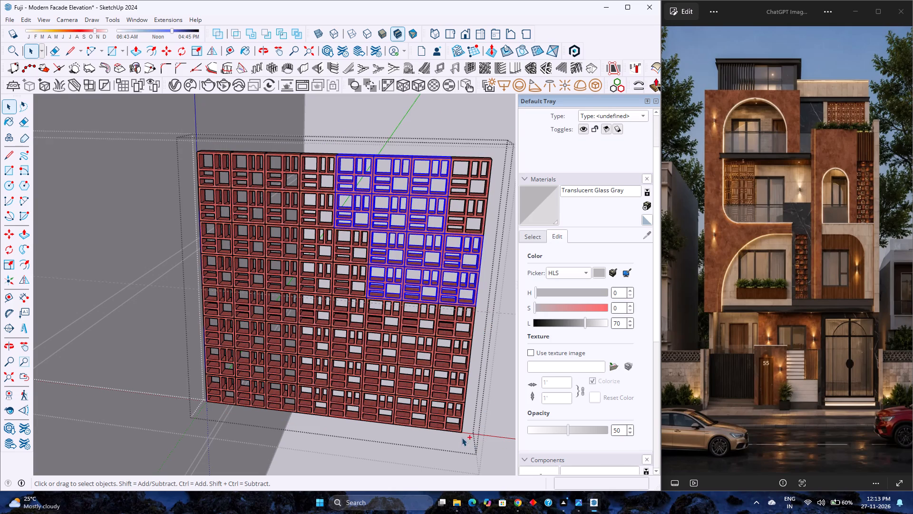
left_click_drag(473, 437, 373, 231, "ctrl")
left_click(373, 219, "ctrl")
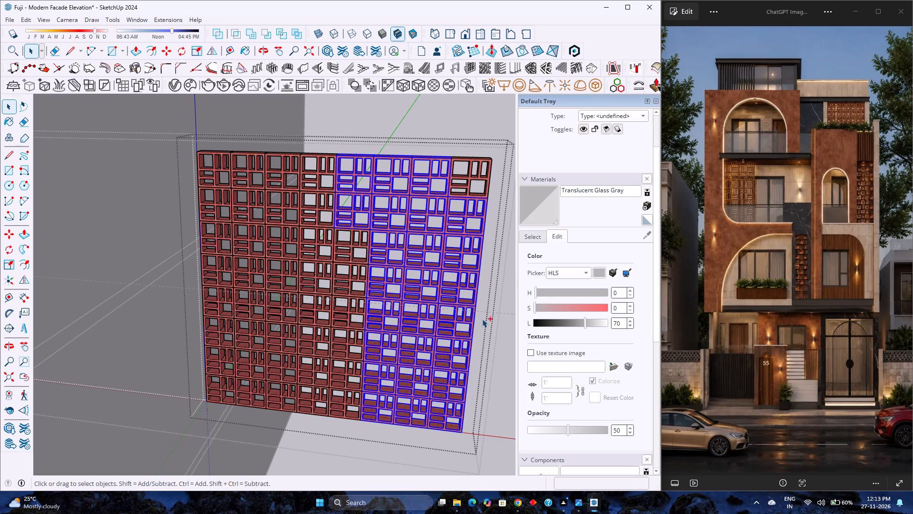
left_click_drag(483, 320, 429, 147, "ctrl")
left_click_drag(408, 439, 342, 231, "ctrl")
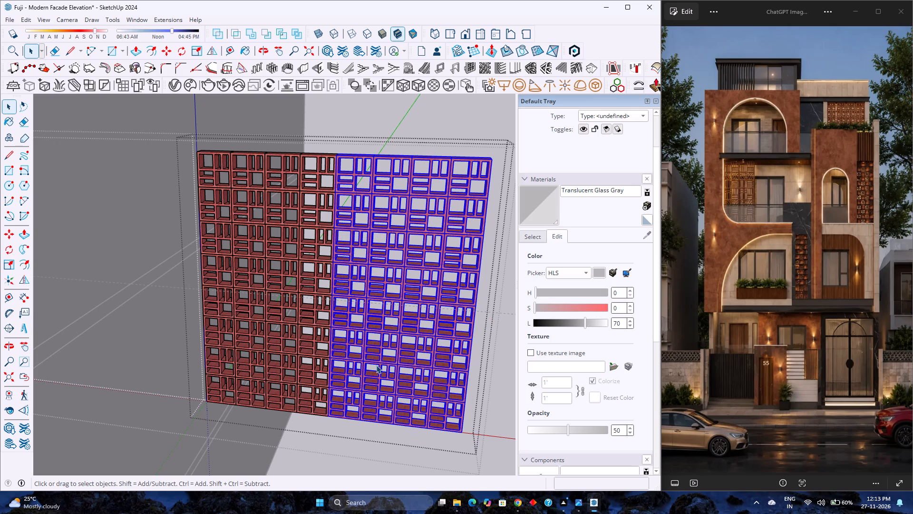
key("Delete")
Examine the trimmed four-column jaali screen from the front, checking its tile pattern and proportions.
scroll(398, 322, "down", 6)
middle_click_drag(263, 338, 338, 275)
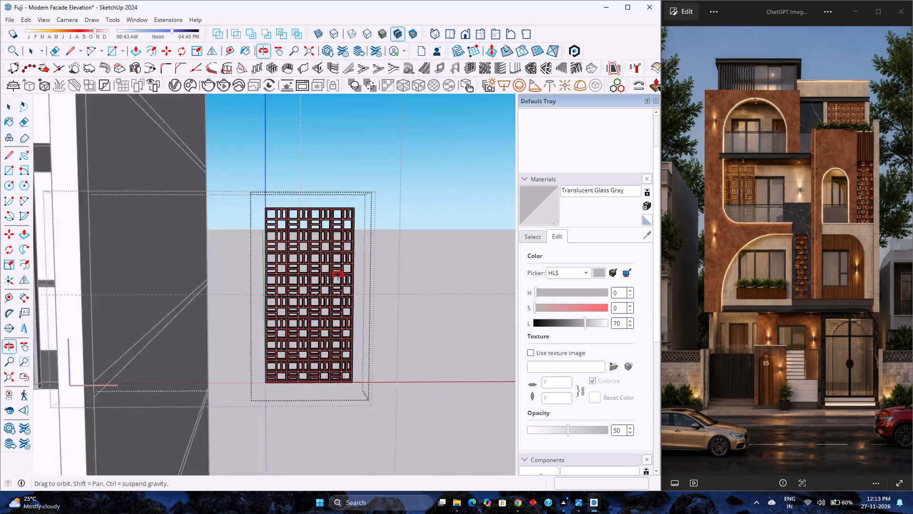
middle_click_drag(338, 275, 369, 257)
scroll(283, 283, "up", 3)
scroll(330, 303, "up", 2)
middle_click_drag(330, 303, 287, 314)
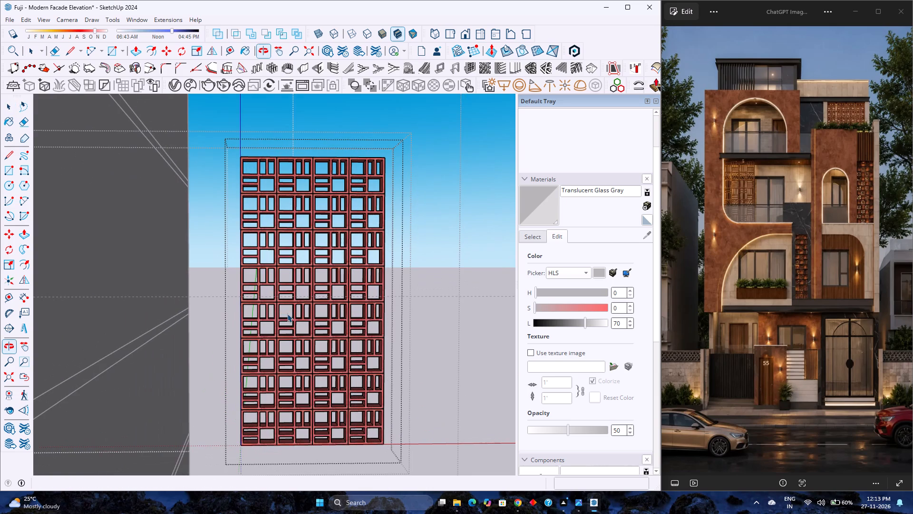
scroll(318, 311, "down", 2)
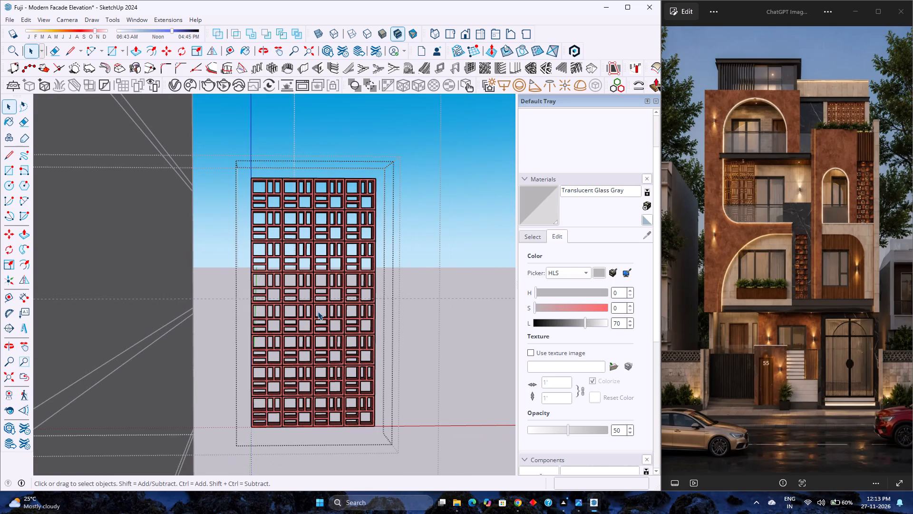
scroll(318, 311, "down", 1)
middle_click_drag(318, 312, 302, 346)
middle_click(302, 346)
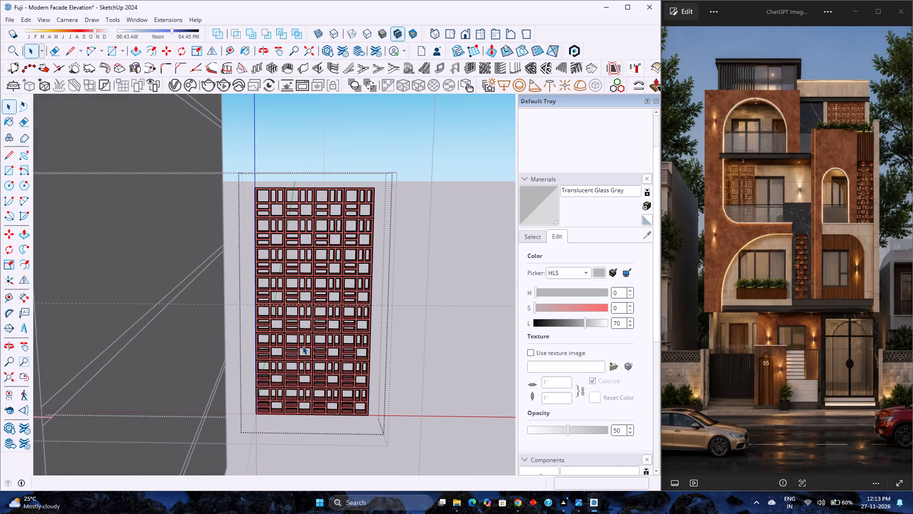
scroll(302, 346, "up", 2)
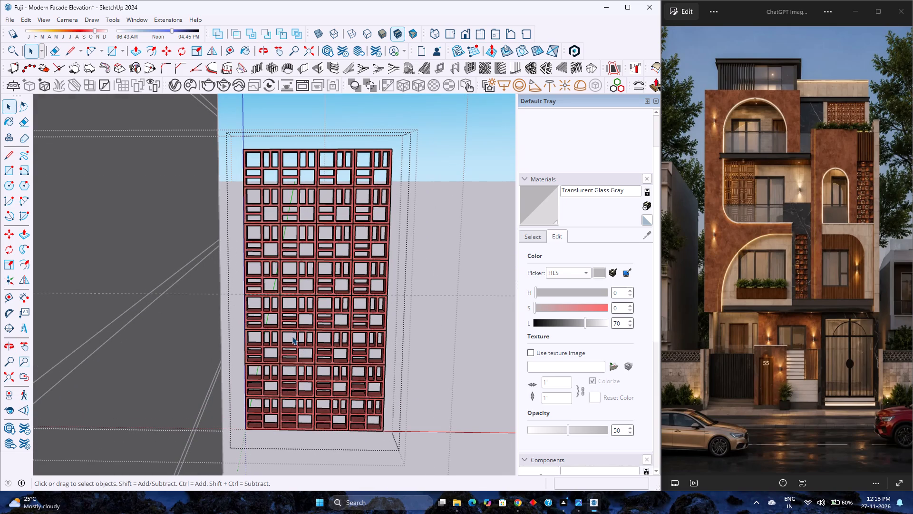
scroll(286, 325, "up", 4)
scroll(286, 325, "down", 4)
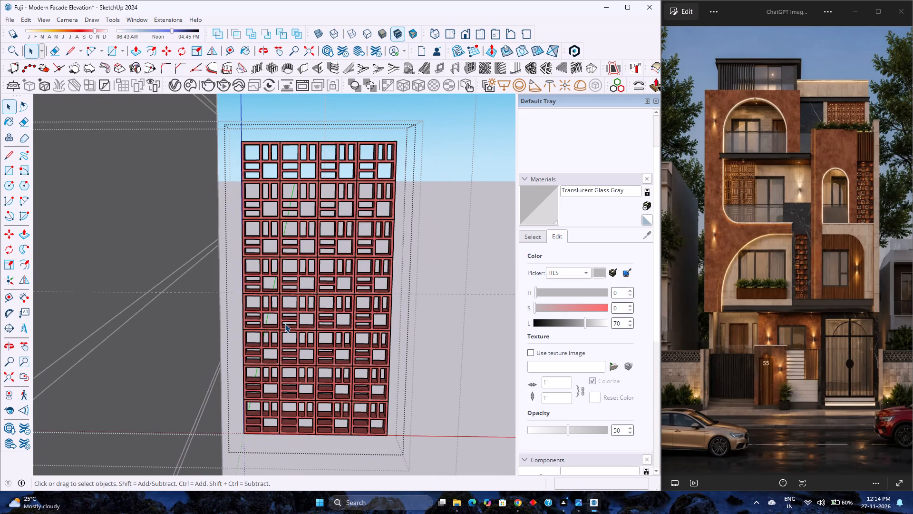
scroll(285, 324, "up", 5)
scroll(284, 325, "down", 4)
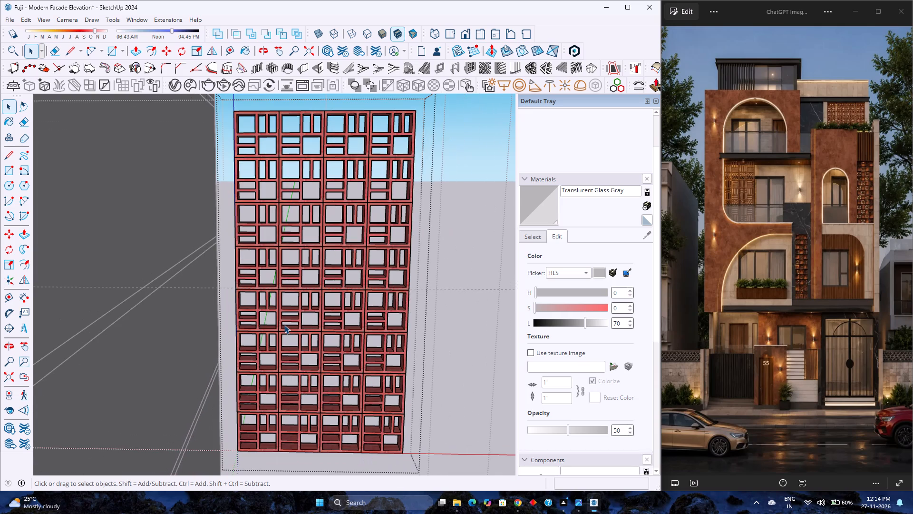
scroll(284, 326, "down", 2)
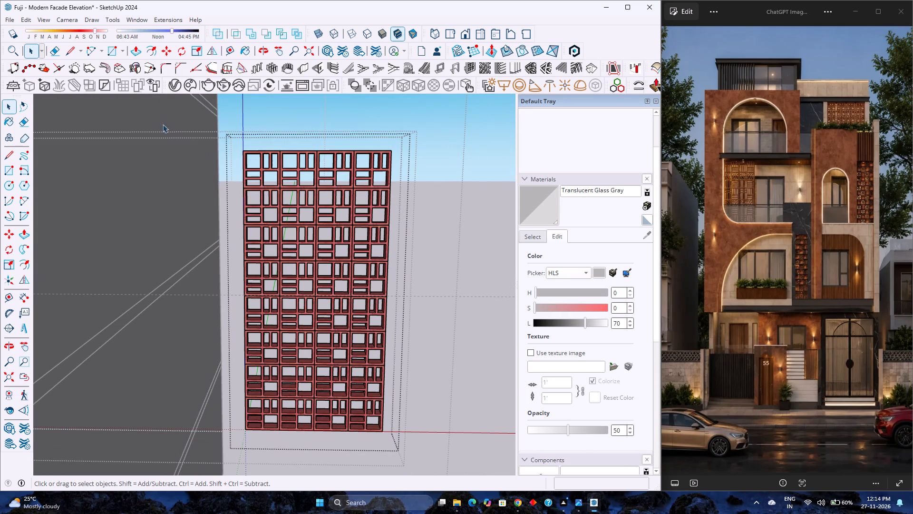
Leave the tile group and draw a 2' 8" by 5' 4" rectangle over the screen's front, from corner to opposite corner.
left_click(279, 216)
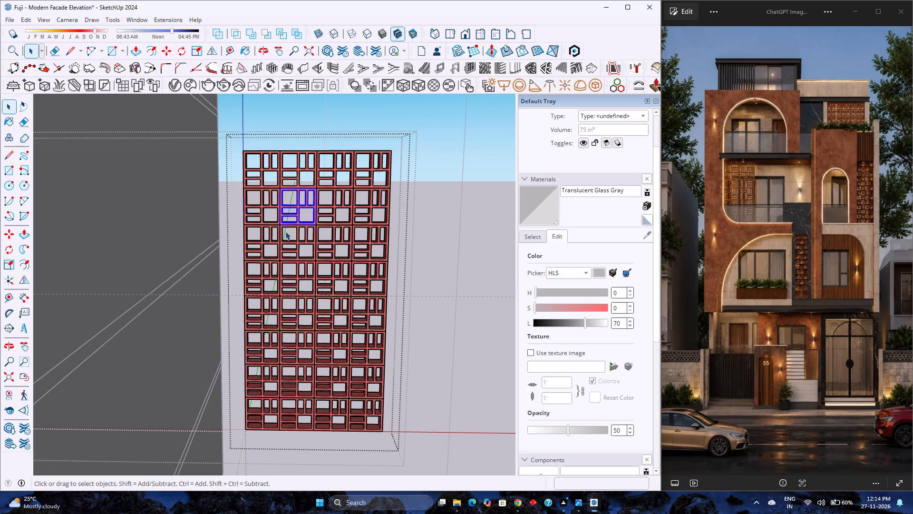
key("Escape")
left_click(285, 231)
left_click(276, 244)
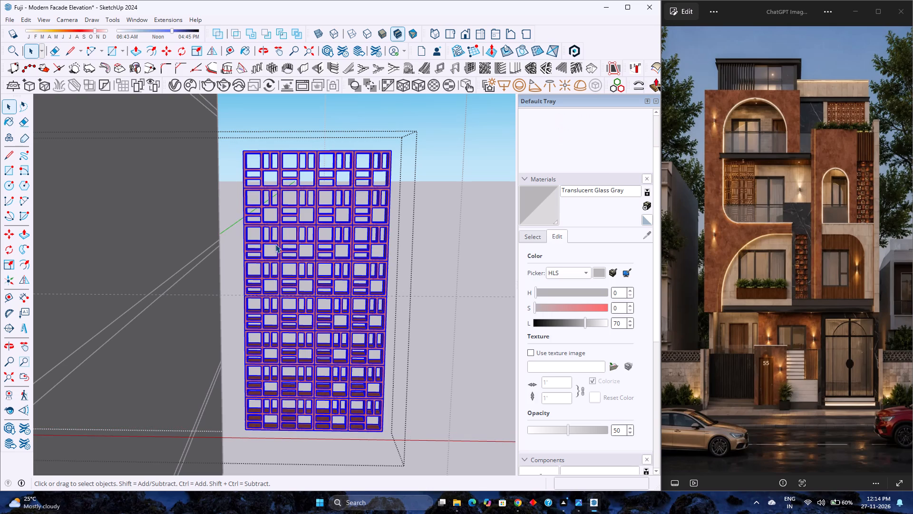
left_click(109, 54)
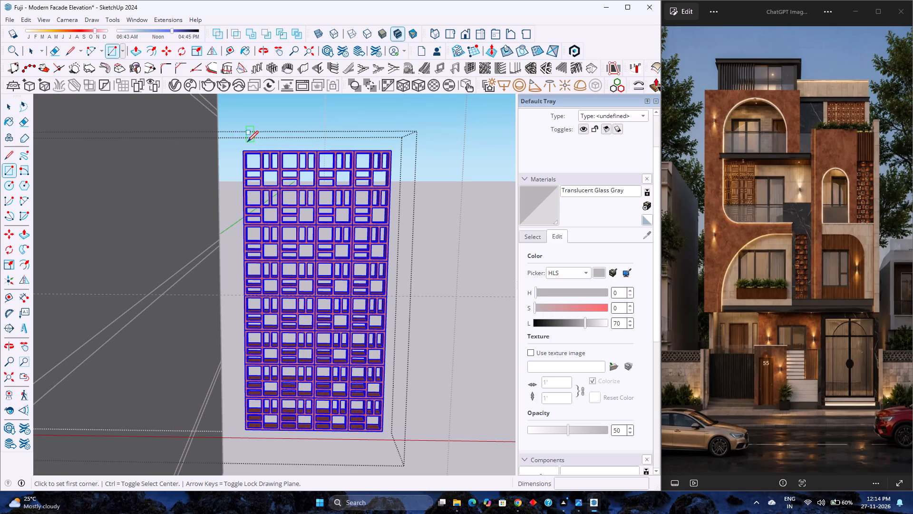
left_click(242, 148)
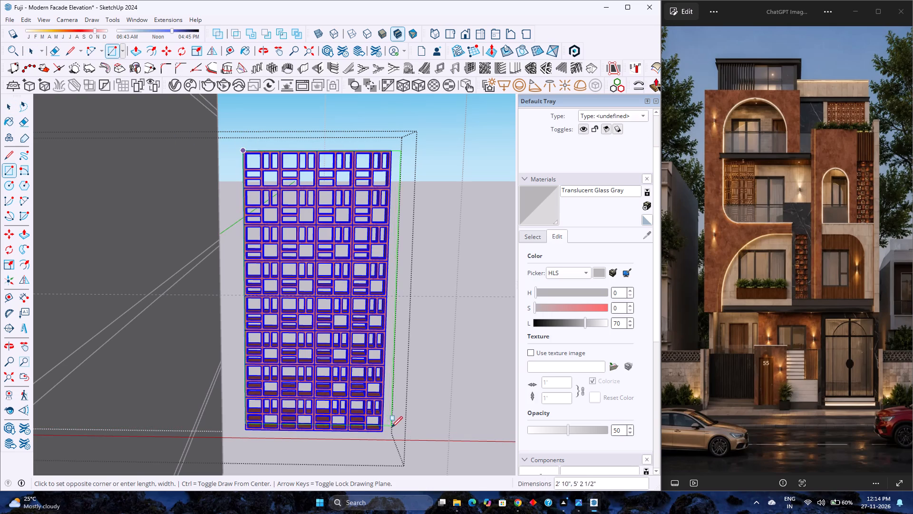
scroll(383, 437, "up", 6)
scroll(386, 435, "down", 1)
scroll(386, 435, "up", 2)
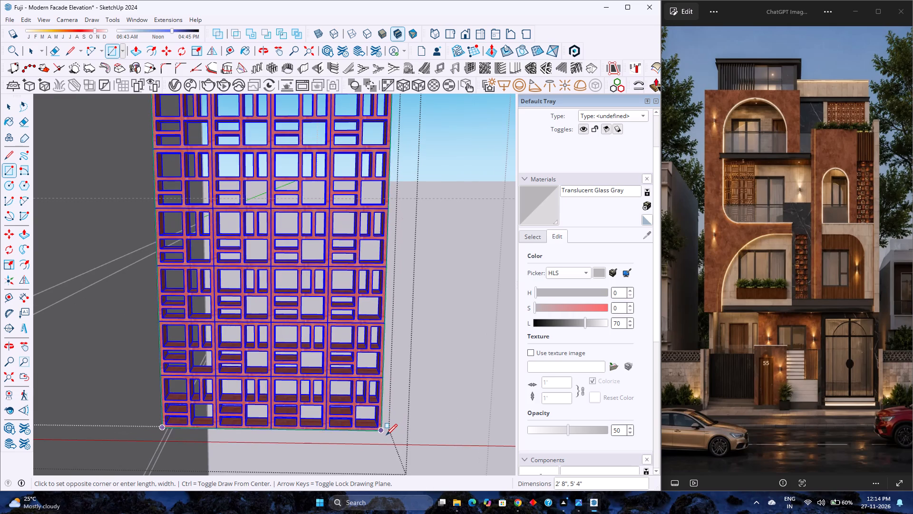
left_click(386, 433)
key("space")
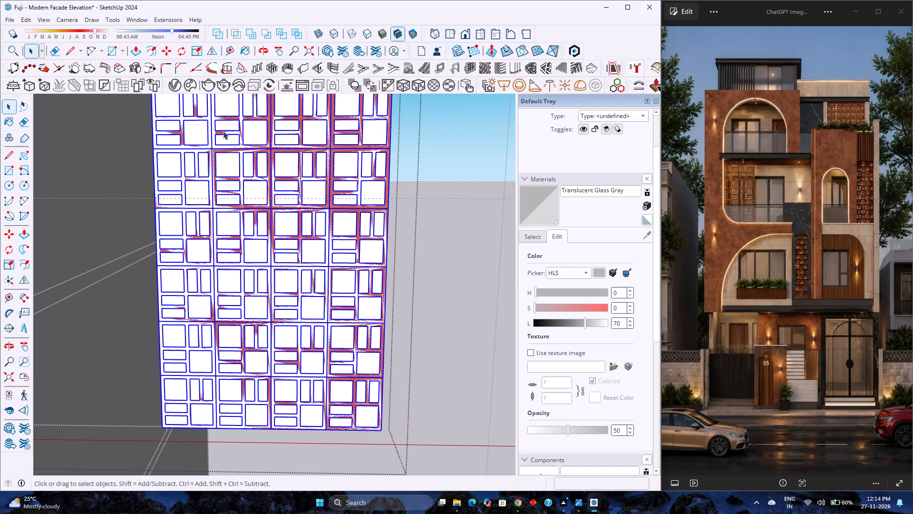
Offset the rectangle's edges outward by 1.5" to outline a border around the jaali screen.
left_click(146, 51)
left_click(163, 217)
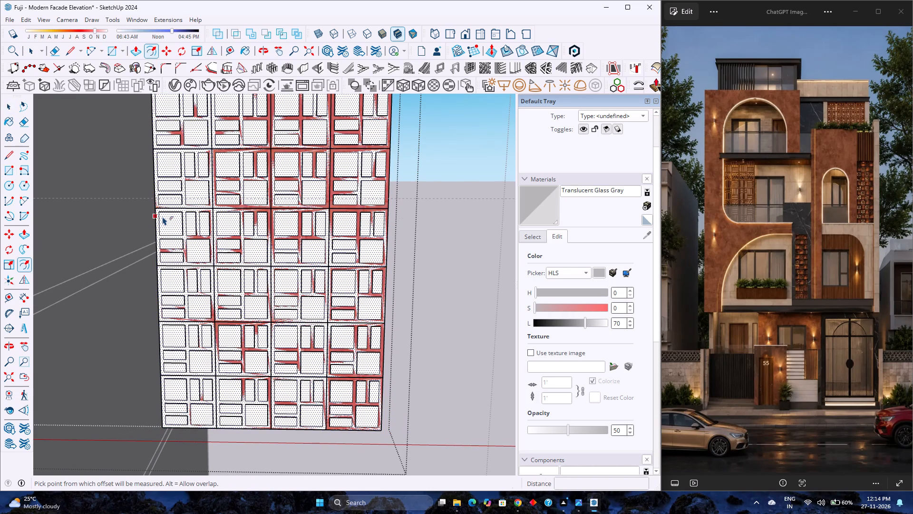
scroll(167, 231, "down", 3)
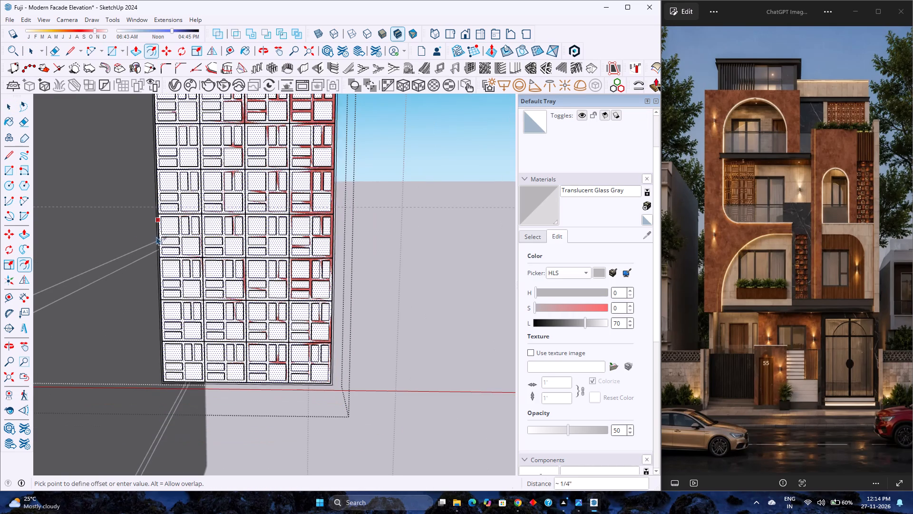
scroll(150, 238, "down", 7)
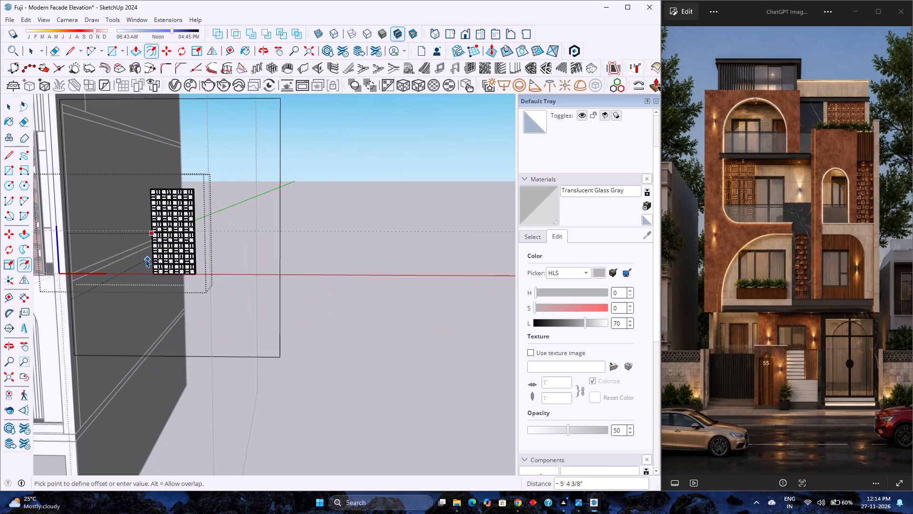
key("2")
key("Return")
scroll(154, 248, "up", 14)
type("1.5")
key("Return")
key("space")
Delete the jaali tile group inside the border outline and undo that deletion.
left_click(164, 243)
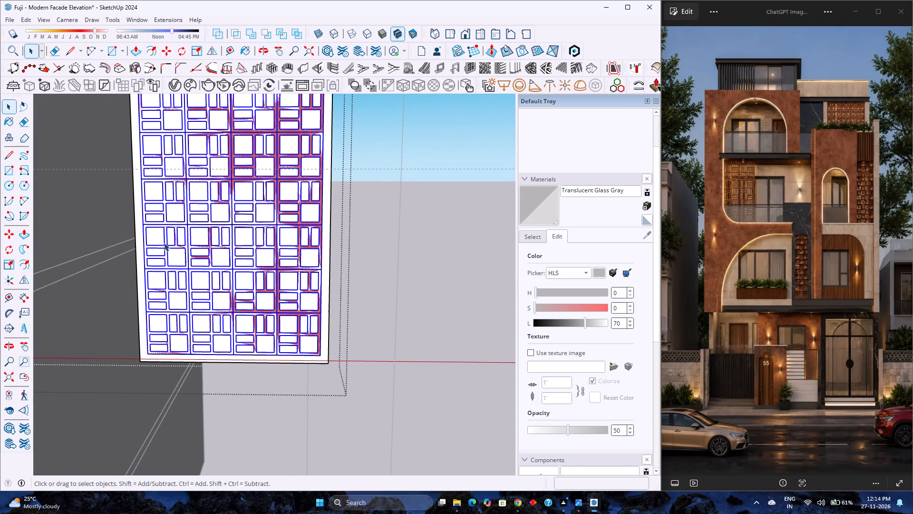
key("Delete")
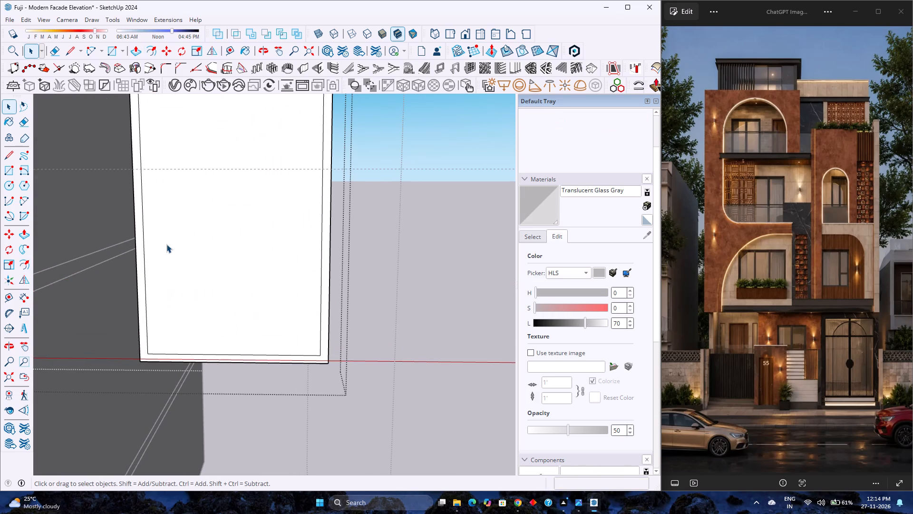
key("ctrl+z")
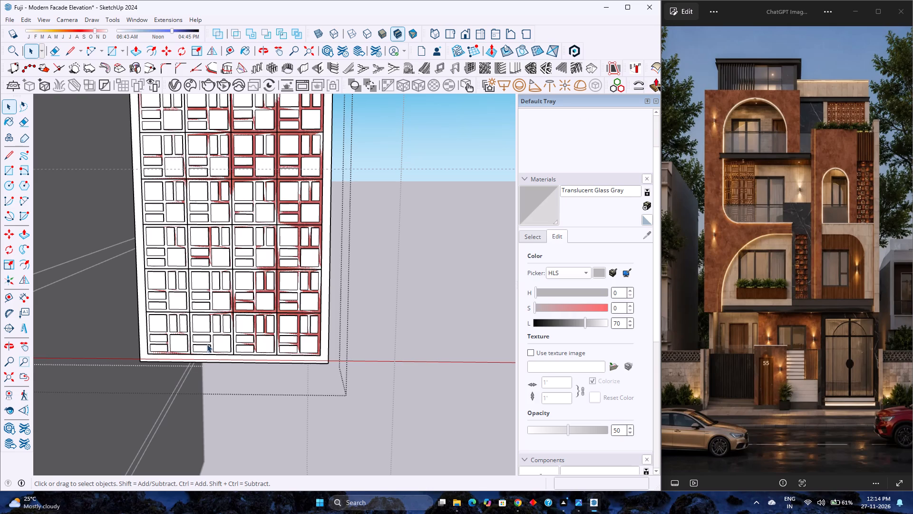
Delete the inner rectangle face covering the jaali screen, leaving only the border ring.
left_click(182, 343)
key("Delete")
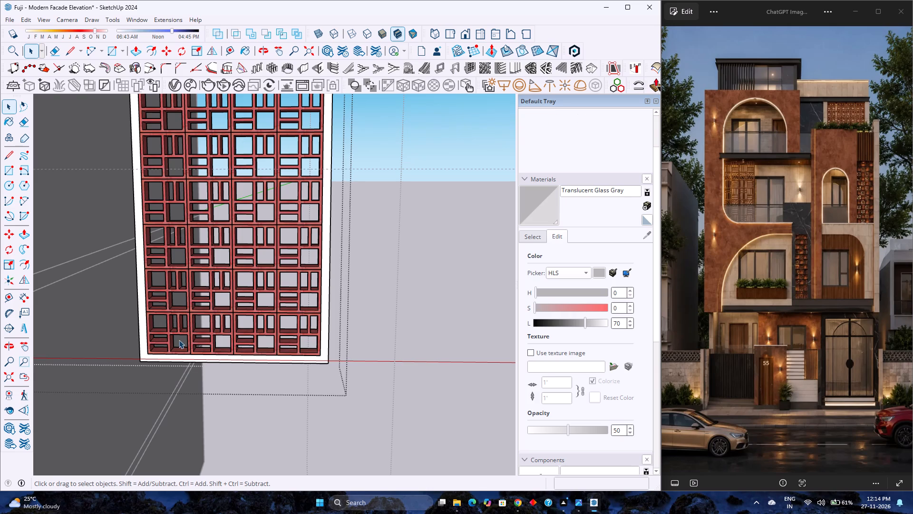
Make the border ring face and its edges a separate group around the jaali tiles.
scroll(251, 354, "up", 2)
middle_click_drag(250, 354, 103, 433)
scroll(292, 390, "up", 4)
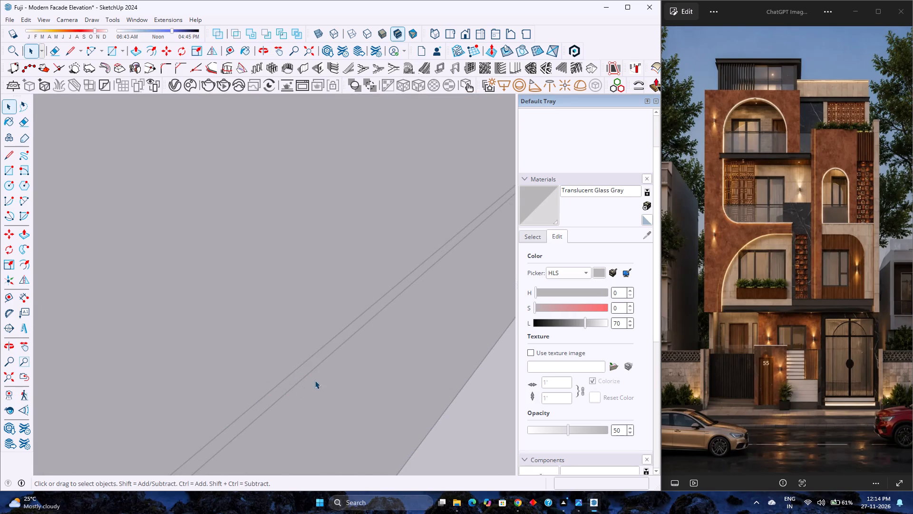
scroll(316, 377, "down", 4)
left_click(339, 366)
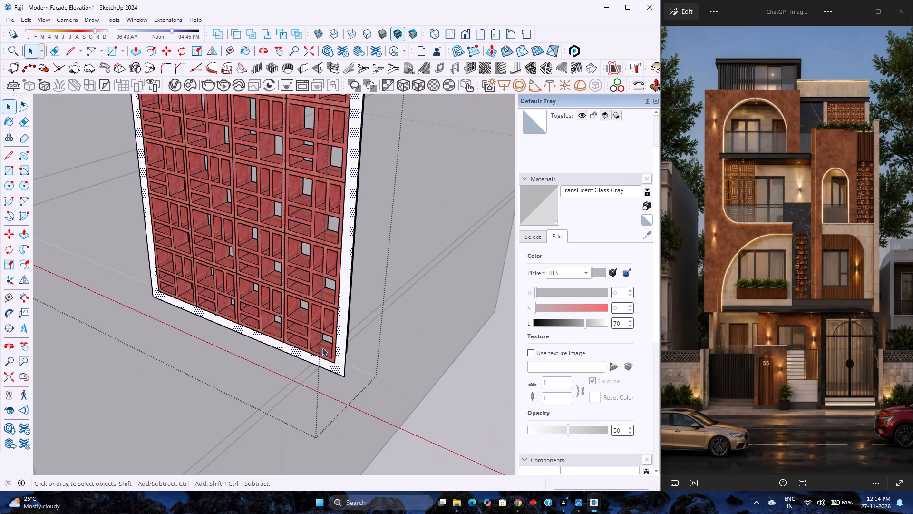
left_click(316, 332)
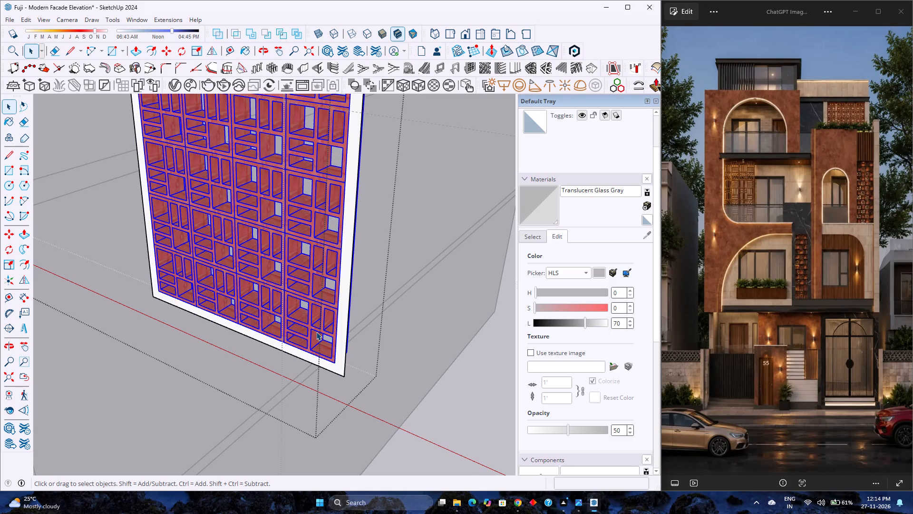
key("Escape")
left_click(316, 334)
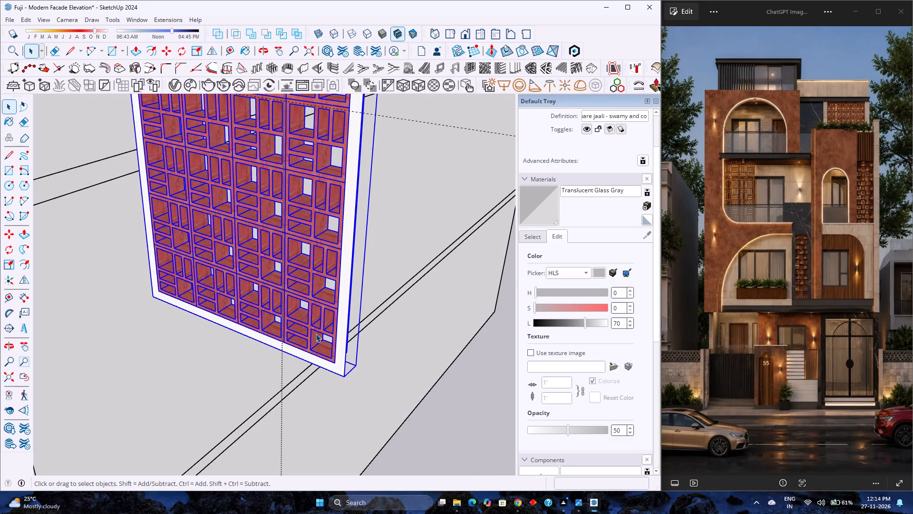
double_click(316, 334)
double_click(337, 370)
scroll(339, 369, "up", 2)
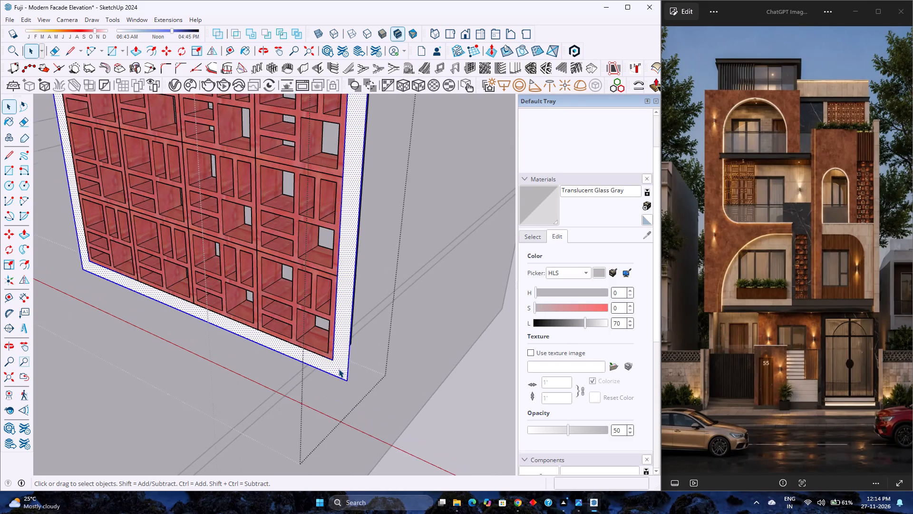
scroll(339, 369, "up", 6)
right_click(341, 366)
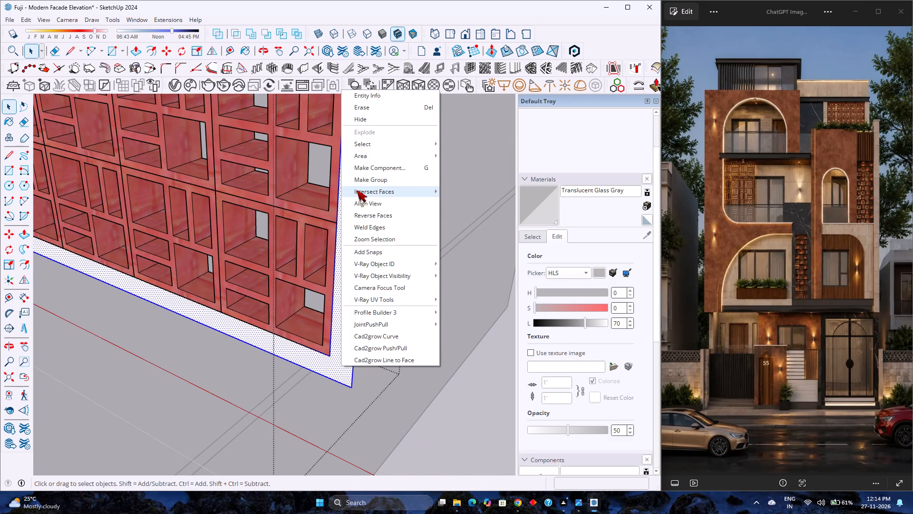
left_click(359, 182)
Open the border group and extrude its ring face by 2" to form a solid frame around the jaali.
double_click(345, 335)
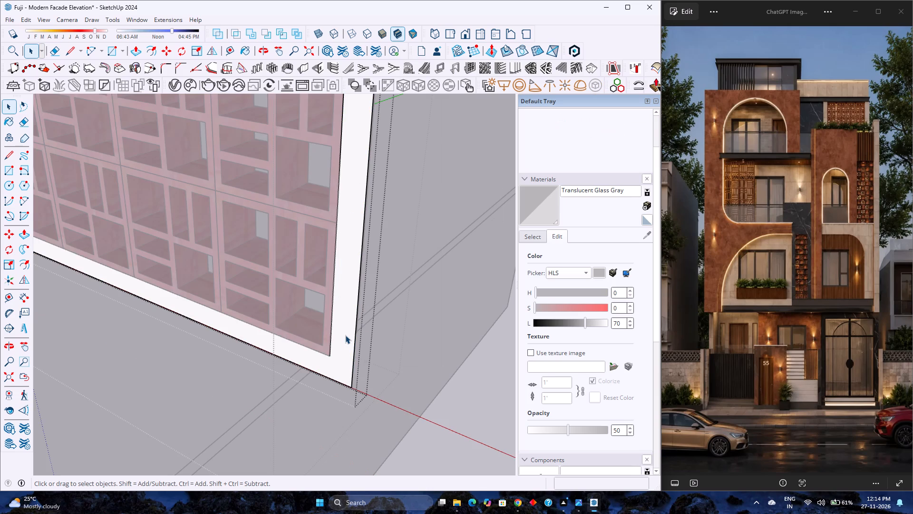
key("p")
left_click(337, 347)
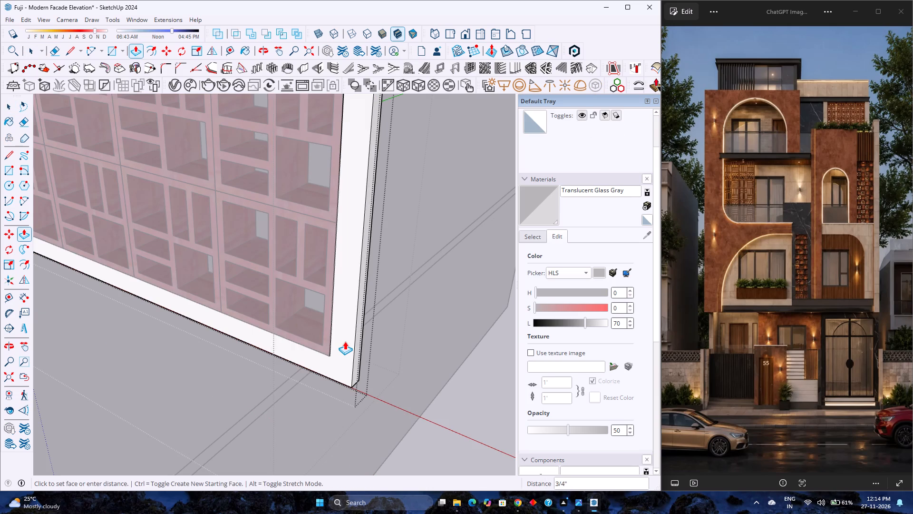
key("2")
key("Return")
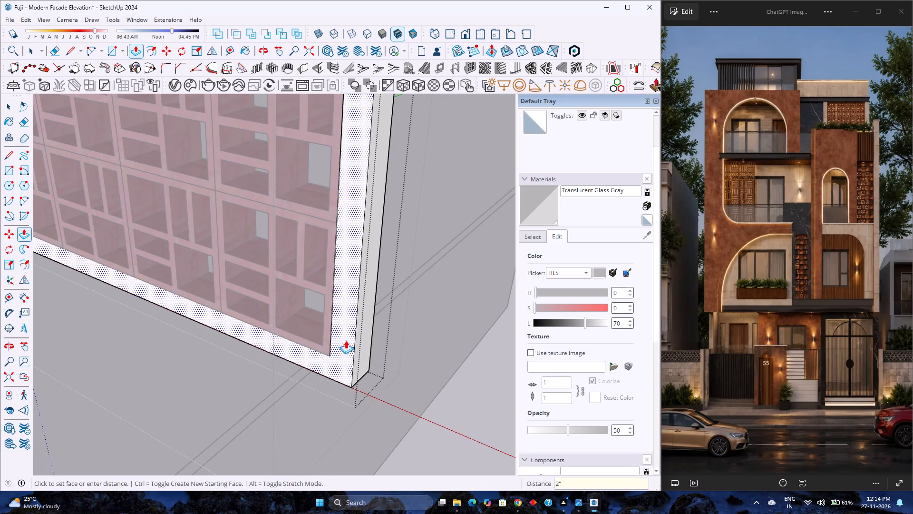
key("space")
key("Escape")
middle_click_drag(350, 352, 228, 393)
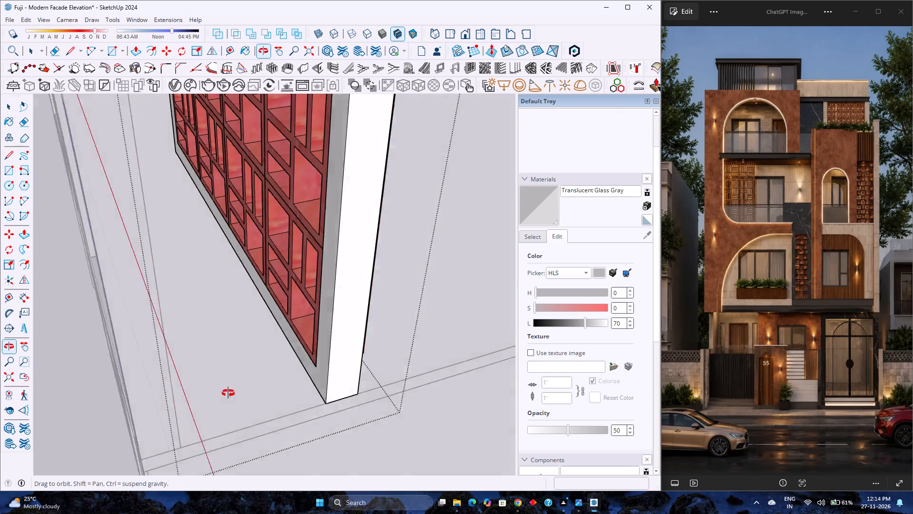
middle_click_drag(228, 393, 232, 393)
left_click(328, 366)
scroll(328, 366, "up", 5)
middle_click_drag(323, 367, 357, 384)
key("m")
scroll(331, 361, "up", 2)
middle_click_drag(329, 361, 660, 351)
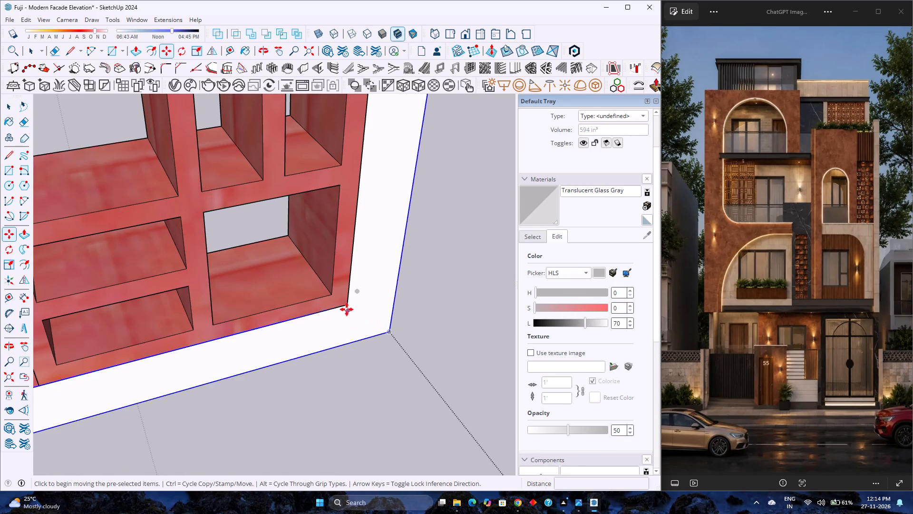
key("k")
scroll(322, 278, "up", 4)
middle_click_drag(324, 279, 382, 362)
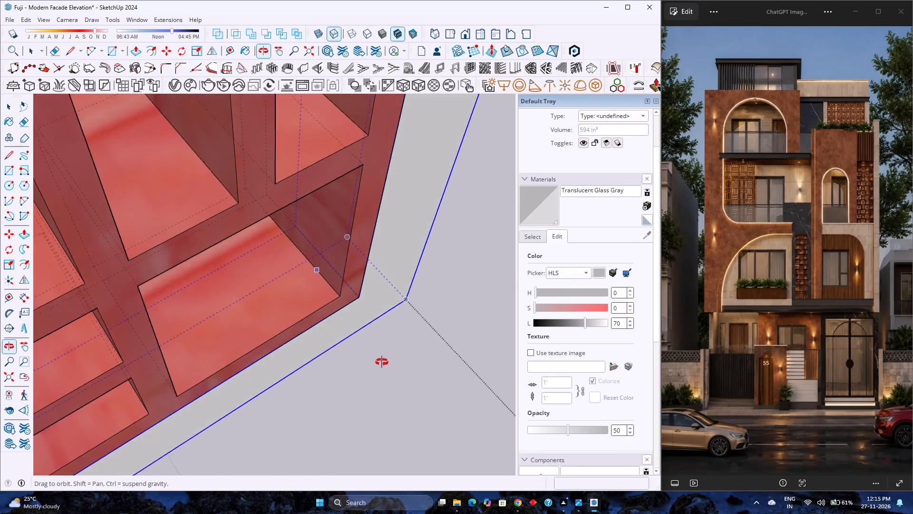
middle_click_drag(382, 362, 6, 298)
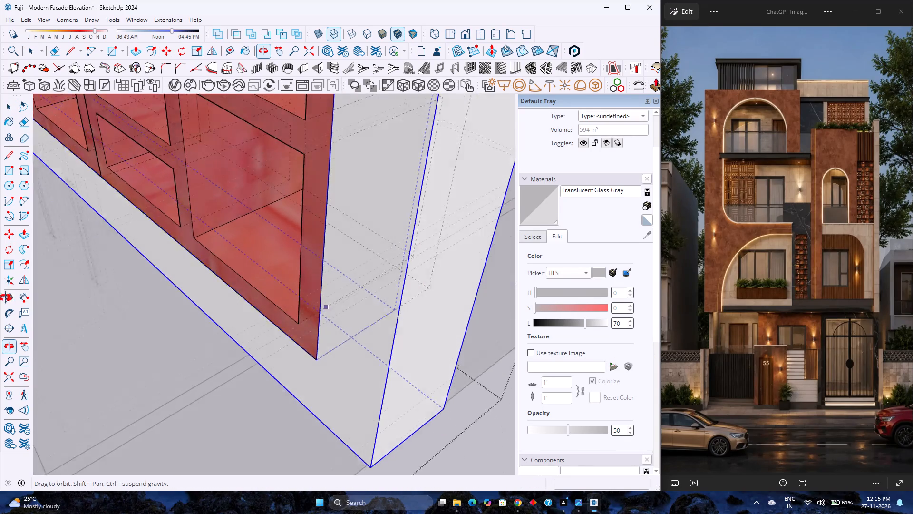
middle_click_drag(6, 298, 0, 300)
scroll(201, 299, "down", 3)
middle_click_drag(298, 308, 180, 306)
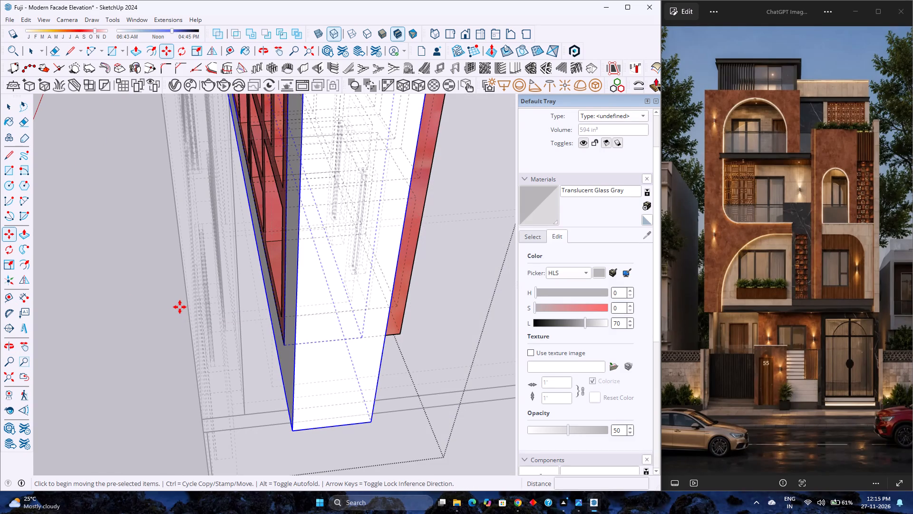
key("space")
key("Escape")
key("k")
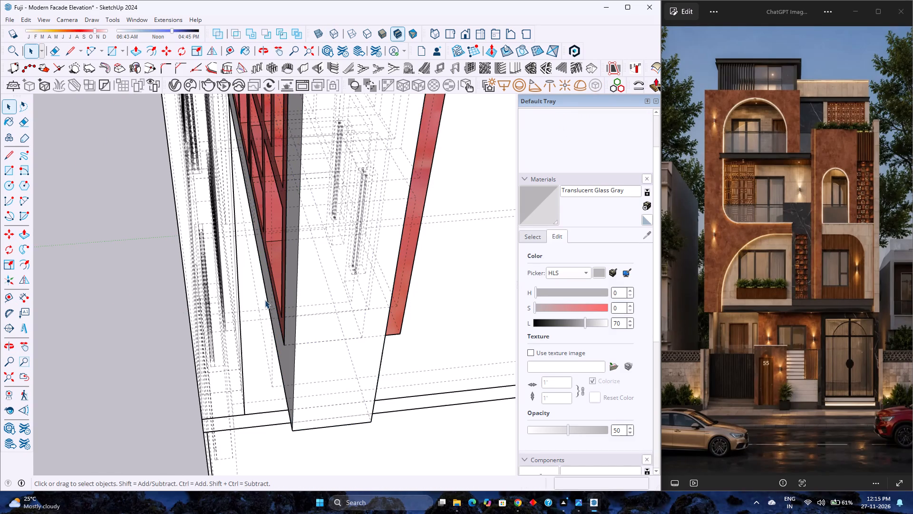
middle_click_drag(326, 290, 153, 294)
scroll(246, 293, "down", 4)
Scale the jaali tile group along its depth to bring its back face flush with the back of the frame.
left_click(282, 273)
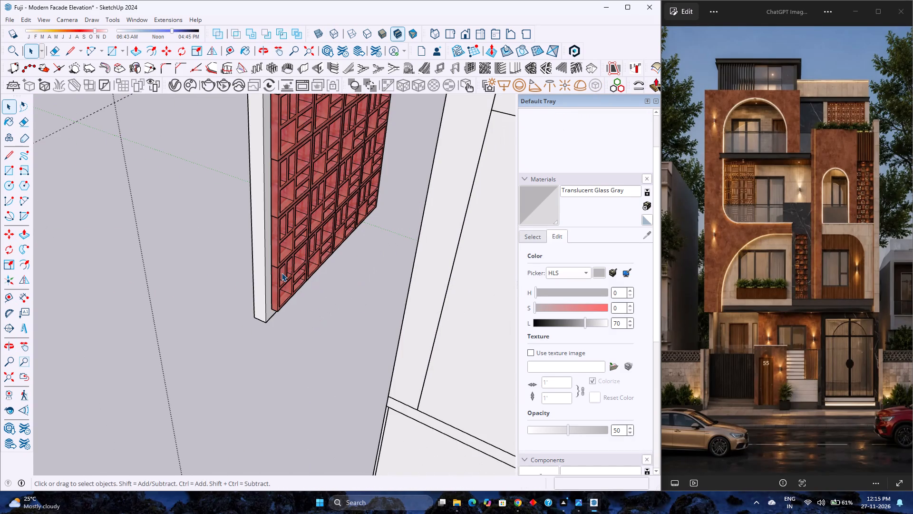
scroll(281, 273, "up", 3)
triple_click(281, 273)
scroll(281, 273, "up", 5)
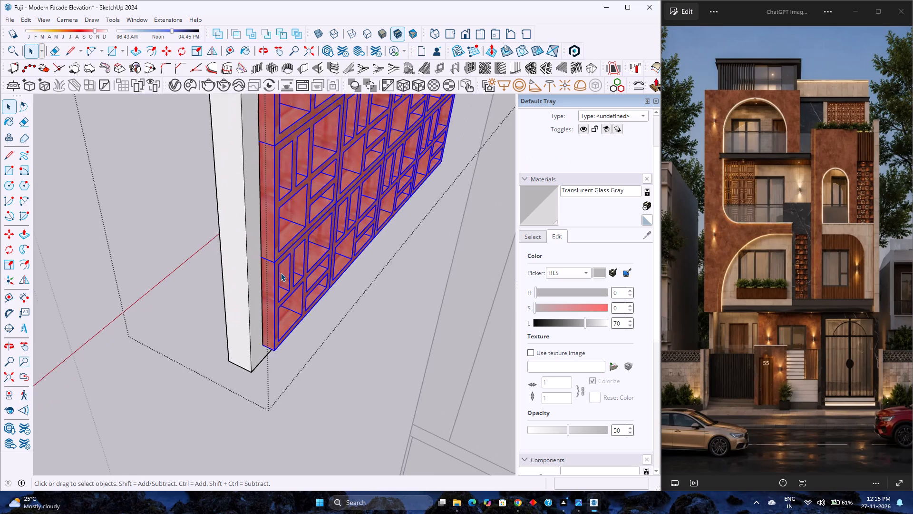
scroll(281, 273, "up", 3)
key("s")
scroll(291, 266, "down", 4)
middle_click_drag(290, 263, 253, 415, "shift")
middle_click(253, 415, "shift")
scroll(293, 321, "down", 3)
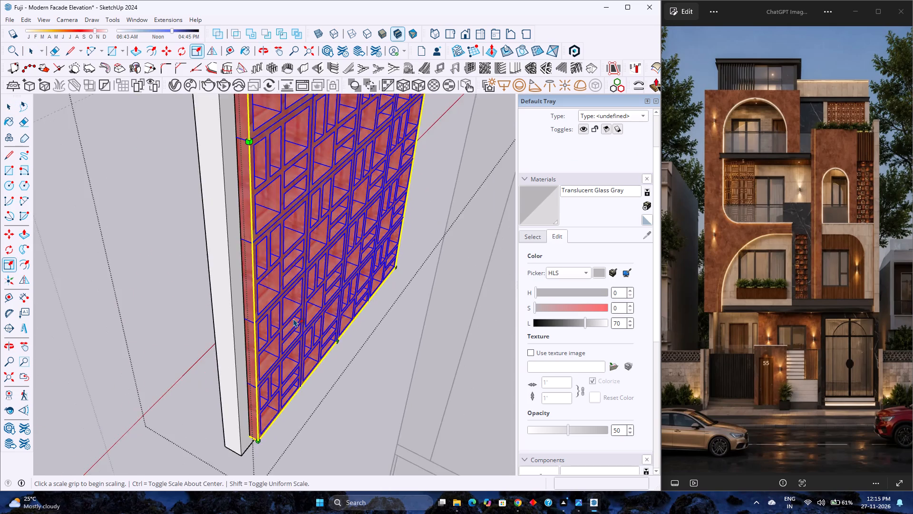
scroll(293, 318, "down", 5)
left_click(338, 152)
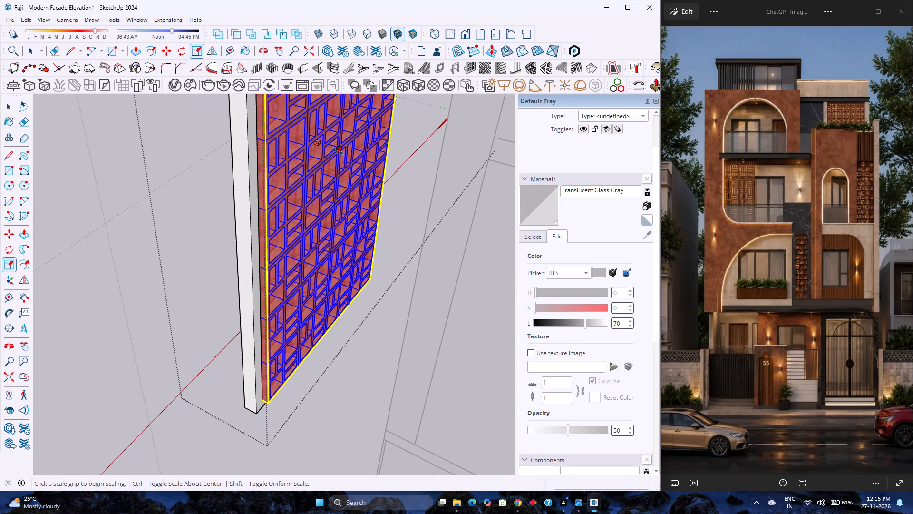
left_click(259, 226)
scroll(238, 298, "up", 6)
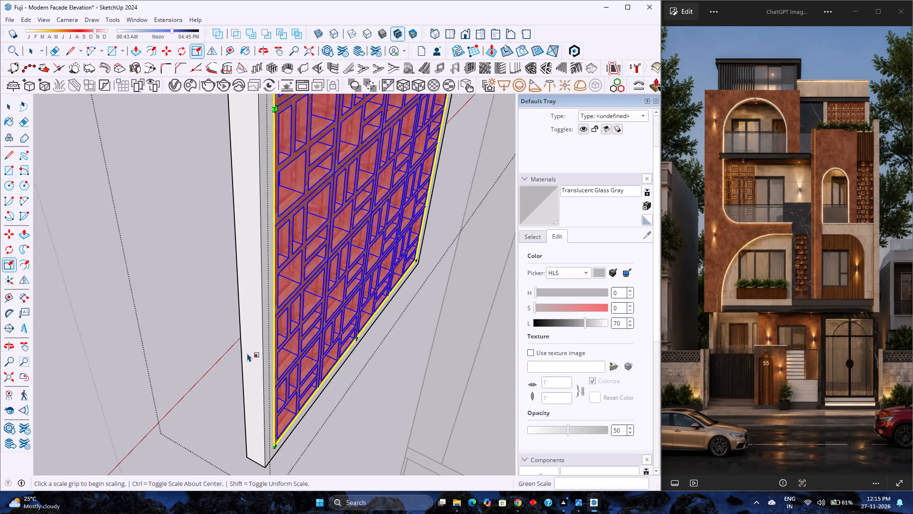
Scale the jaali tile group along its depth by 0.80 from one side, insetting it within the frame.
middle_click_drag(247, 353, 396, 313)
scroll(300, 392, "up", 2)
middle_click_drag(300, 392, 338, 291)
scroll(338, 291, "down", 6)
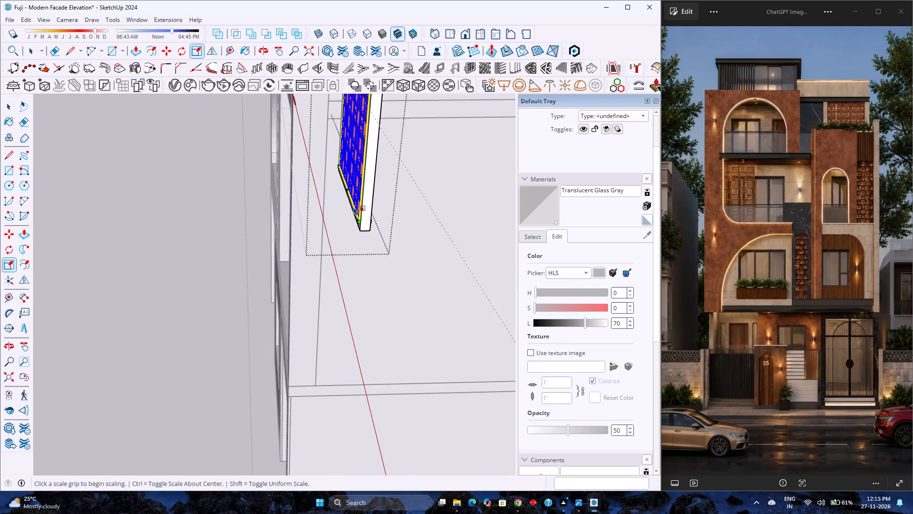
scroll(354, 204, "up", 14)
middle_click_drag(361, 220, 326, 402, "shift")
middle_click(326, 404, "shift")
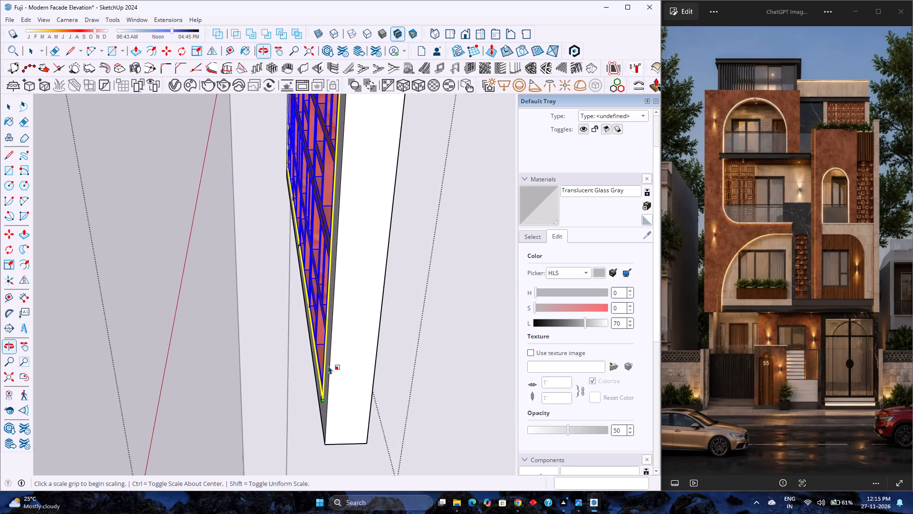
scroll(328, 360, "down", 4)
scroll(333, 315, "down", 7)
middle_click_drag(335, 289, 319, 488, "shift")
scroll(299, 357, "down", 3)
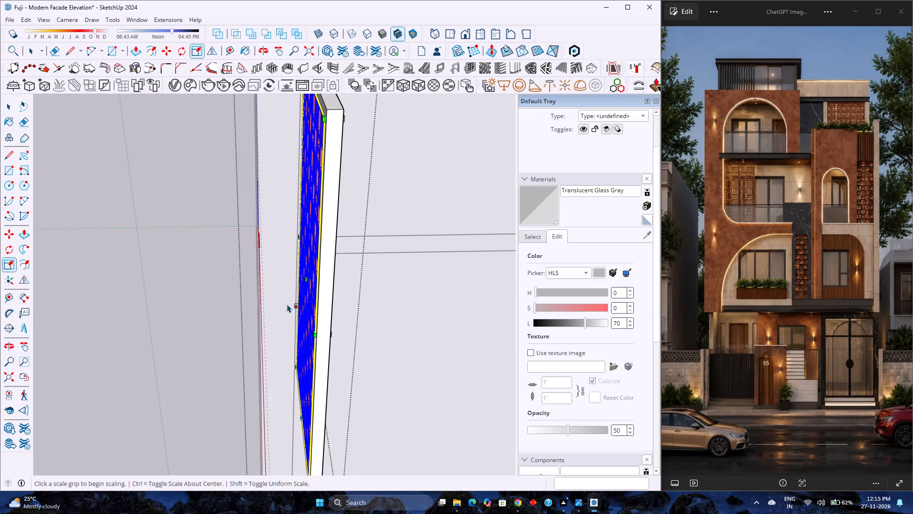
scroll(288, 266, "up", 3)
left_click(324, 292)
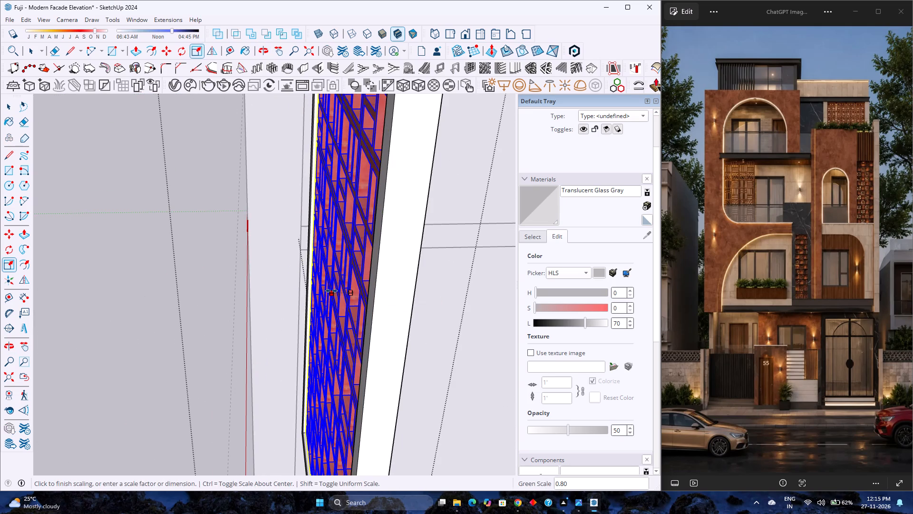
type("0.80")
key("Return")
Scale the jaali tile group's depth by 0.80 from the opposite side, insetting that face within the frame.
scroll(331, 297, "down", 3)
middle_click_drag(331, 300, 228, 292)
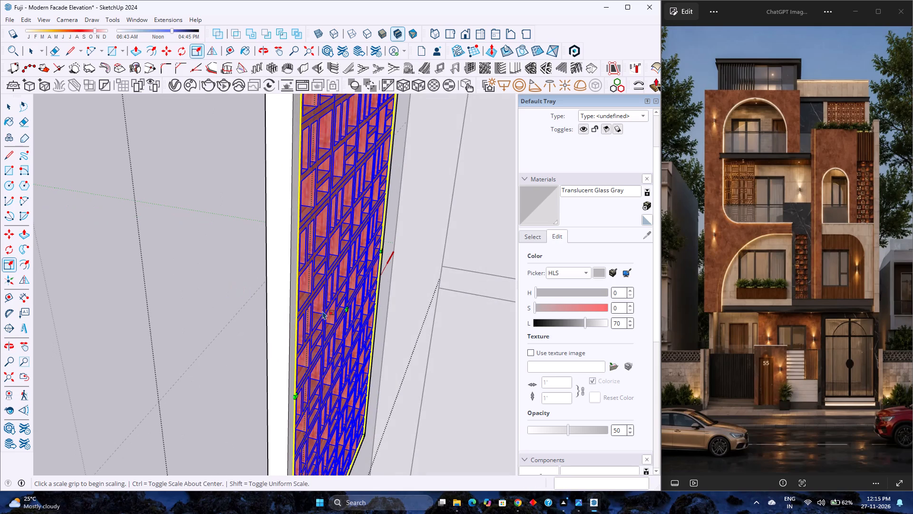
left_click(348, 310)
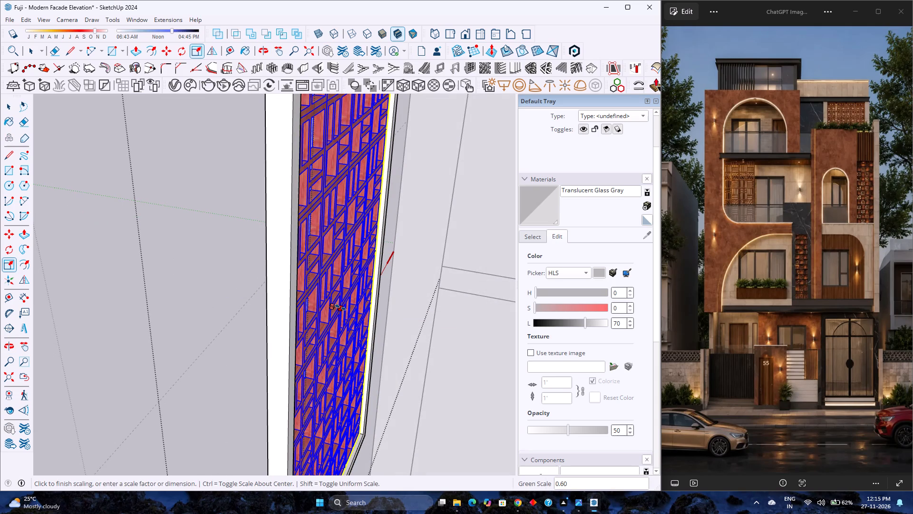
type("0.")
type("80")
key("Return")
scroll(340, 309, "down", 3)
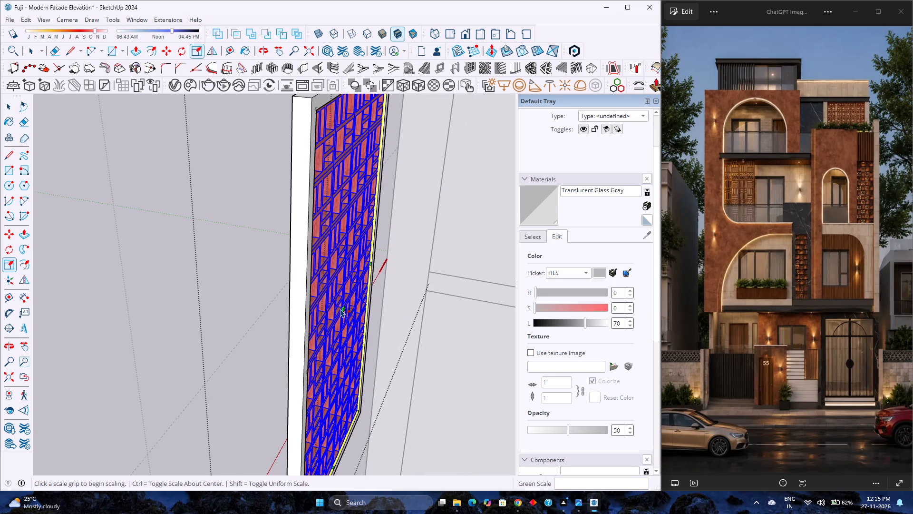
key("space")
key("Escape")
Examine the framed jaali screen from both sides and the front, checking how the tiles sit inside the frame.
scroll(350, 420, "up", 12)
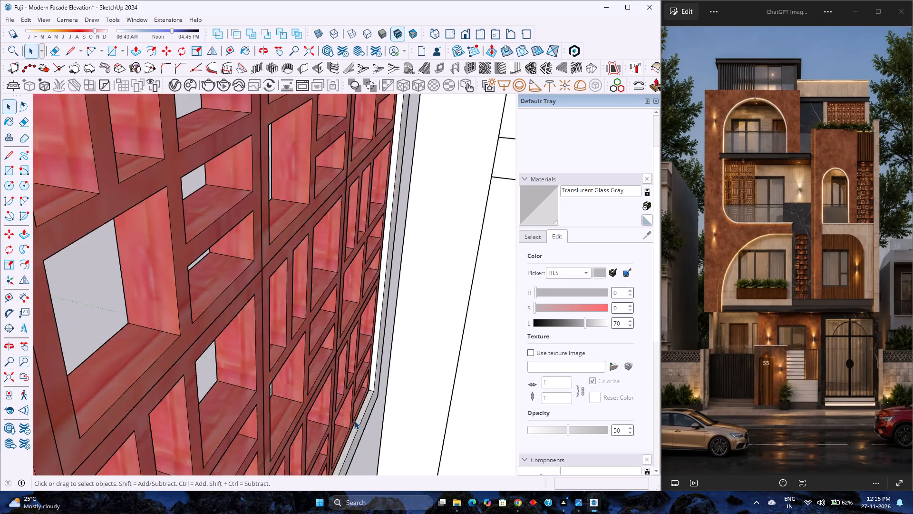
middle_click_drag(352, 421, 405, 320)
scroll(335, 331, "down", 8)
middle_click_drag(250, 354, 330, 357)
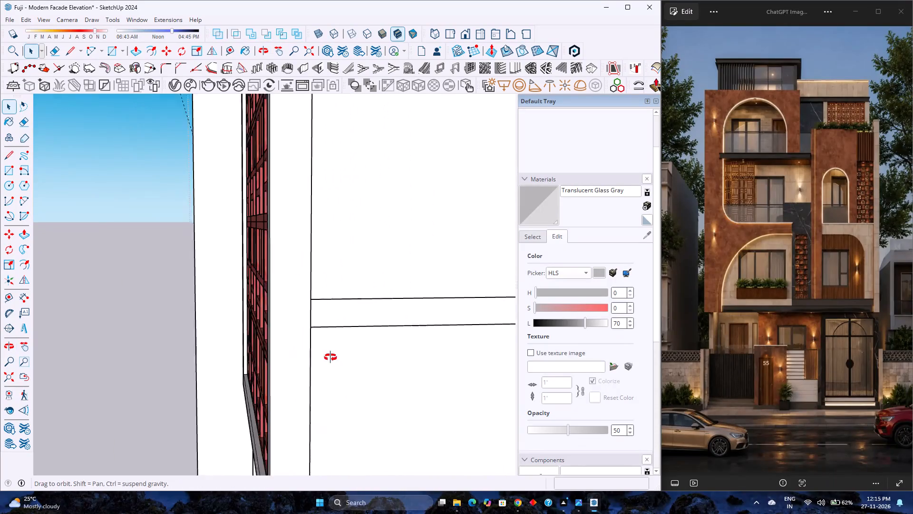
middle_click_drag(330, 357, 457, 356)
scroll(457, 356, "up", 1)
scroll(382, 336, "down", 3)
scroll(224, 370, "down", 3)
middle_click_drag(223, 370, 318, 375)
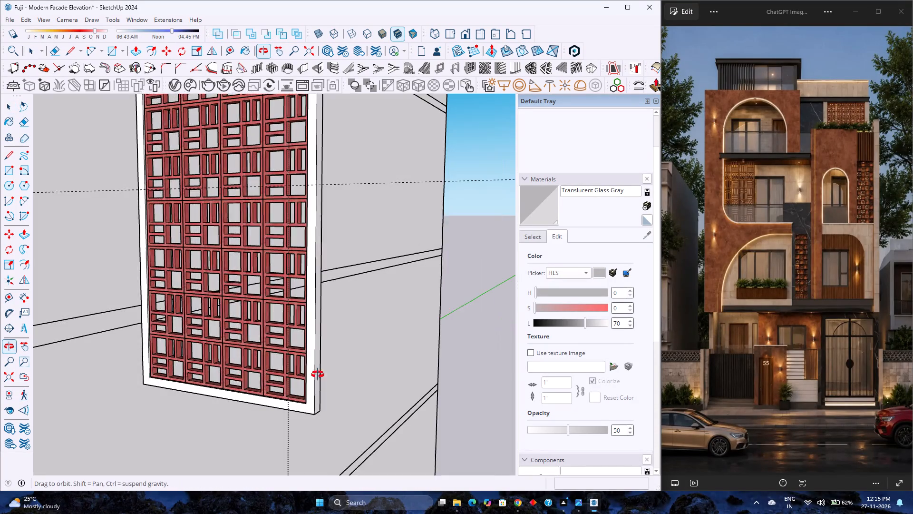
middle_click_drag(318, 375, 318, 375)
scroll(320, 368, "down", 4)
scroll(245, 328, "up", 3)
middle_click_drag(245, 328, 277, 368, "shift")
middle_click_drag(277, 370, 347, 374)
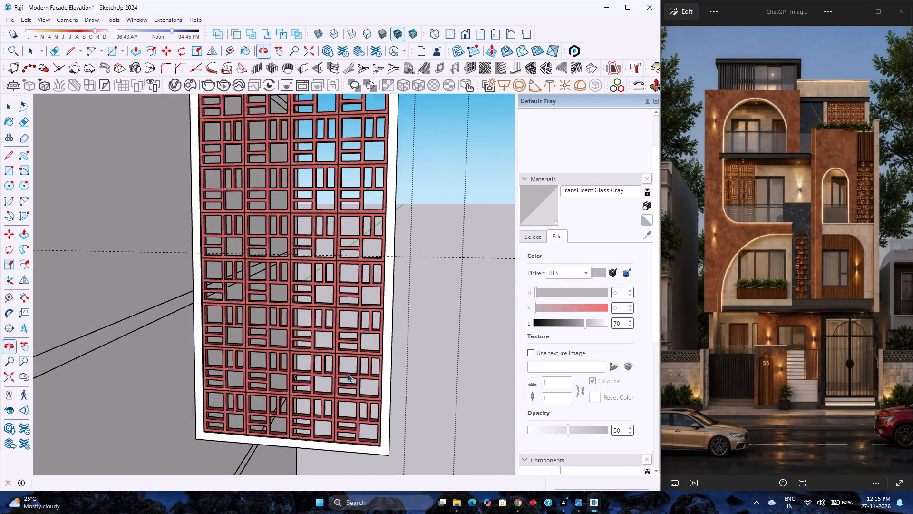
scroll(346, 373, "down", 4)
scroll(365, 427, "up", 3)
Paint the jaali screen's frame with the Wood Veneer 01 material from the Wood collection.
left_click(370, 425)
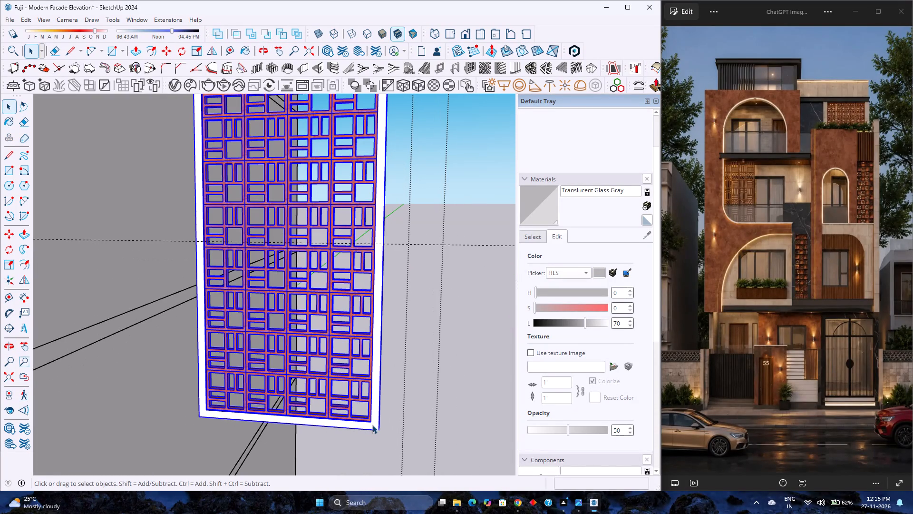
triple_click(372, 425)
left_click(532, 237)
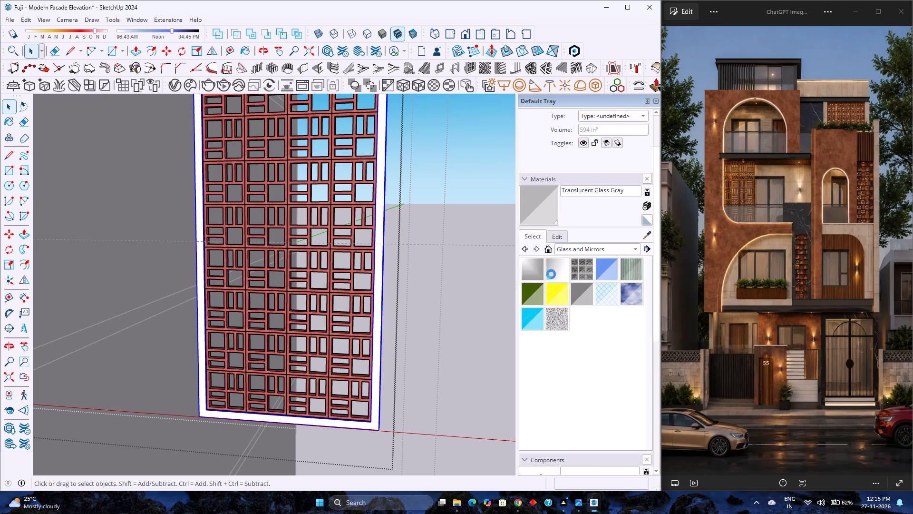
left_click(577, 247)
left_click(583, 382)
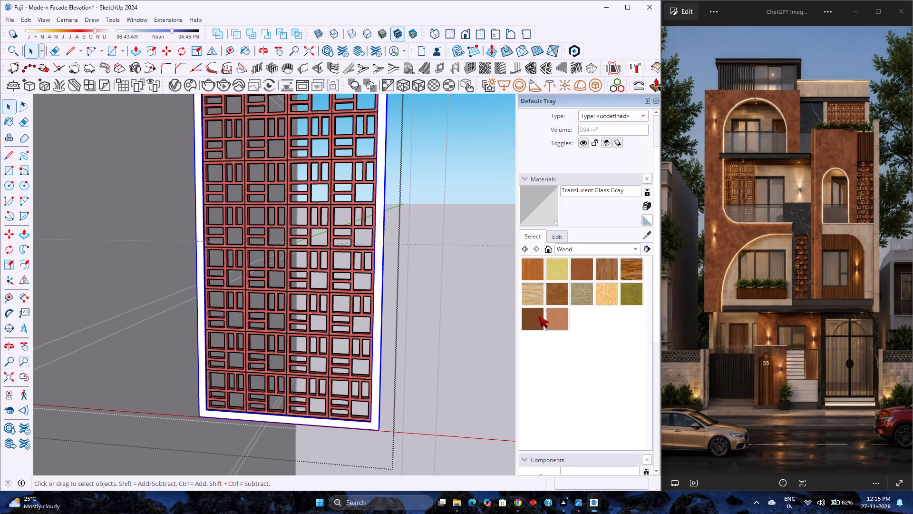
left_click(534, 324)
left_click(377, 399)
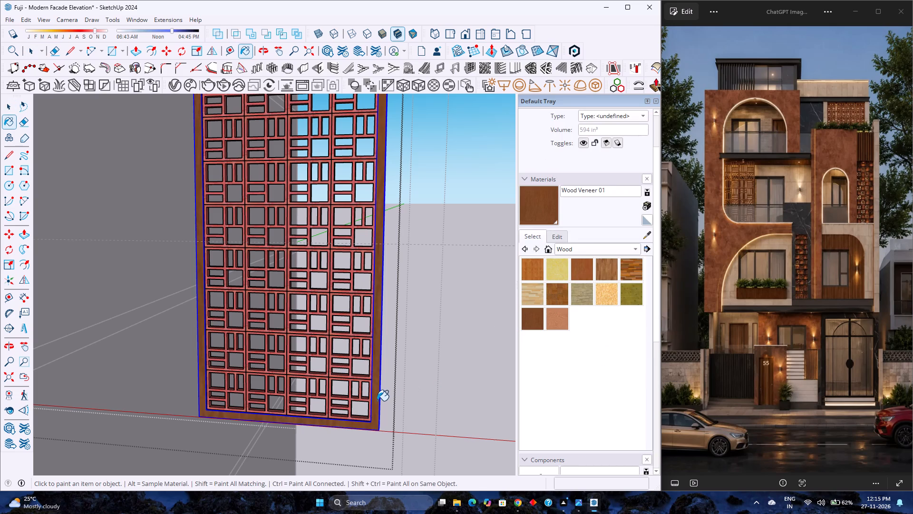
Darken and mute the frame's Wood Veneer 01 material by setting its lightness to 25 and saturation to 44.
left_click(561, 236)
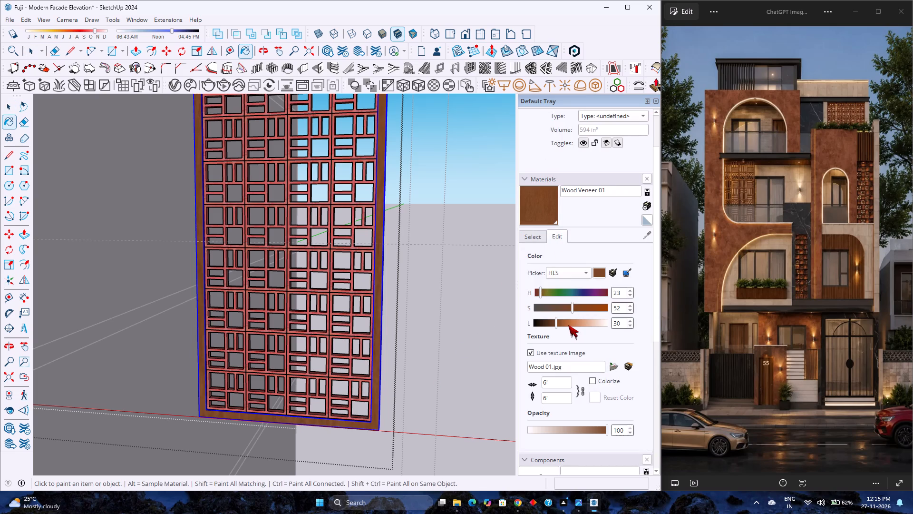
left_click(555, 325)
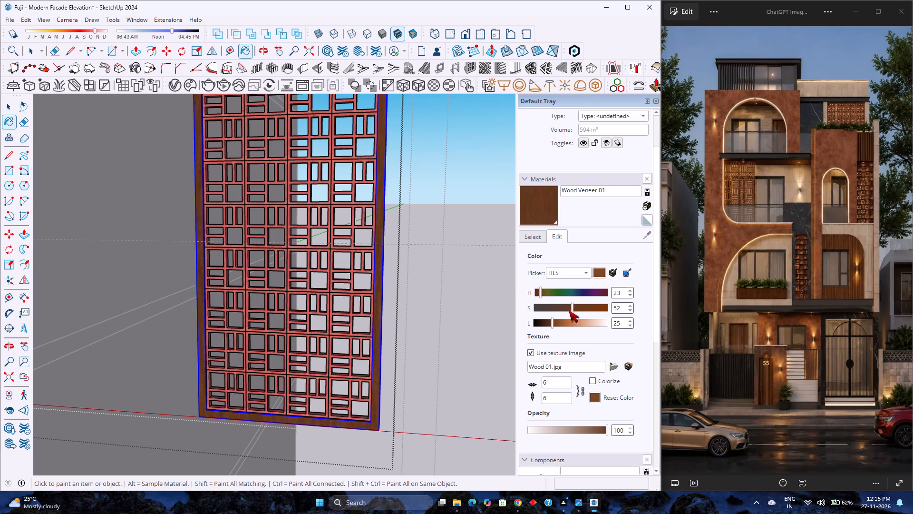
left_click_drag(573, 308, 567, 311)
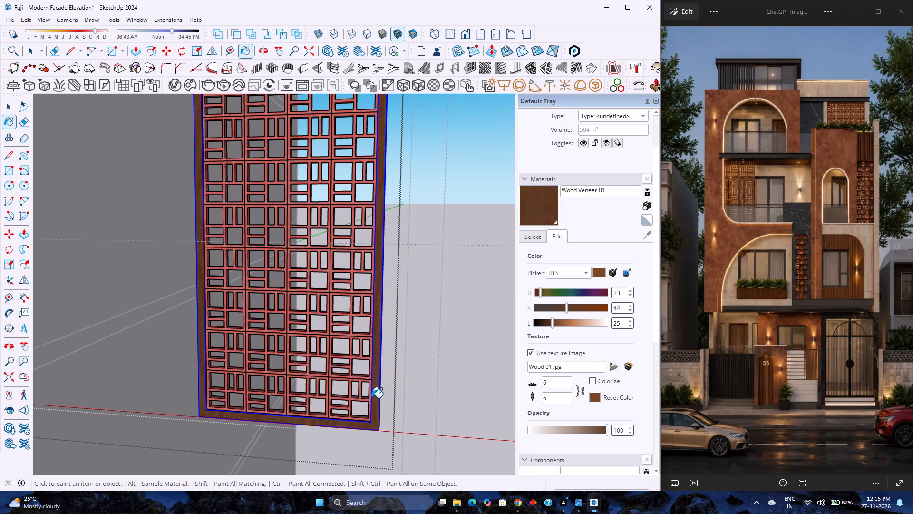
left_click(376, 395)
key("space")
key("Escape")
scroll(374, 393, "down", 3)
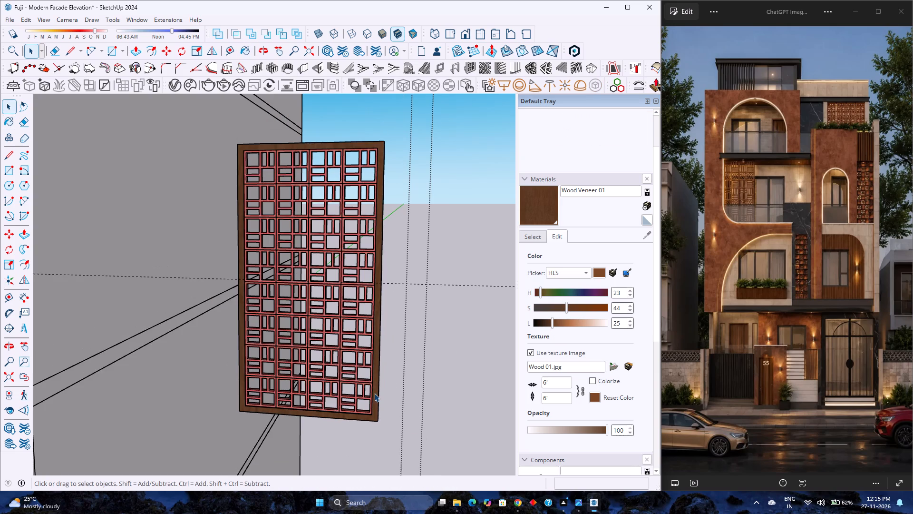
scroll(374, 393, "up", 3)
scroll(374, 393, "down", 10)
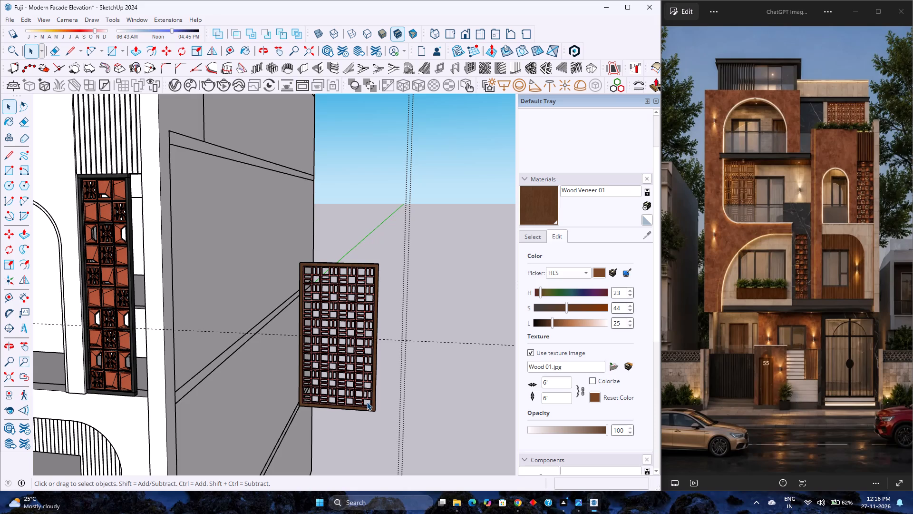
Inside the frame group, offset the four inner edges of the front face outward by 1" across the frame.
scroll(353, 400, "up", 4)
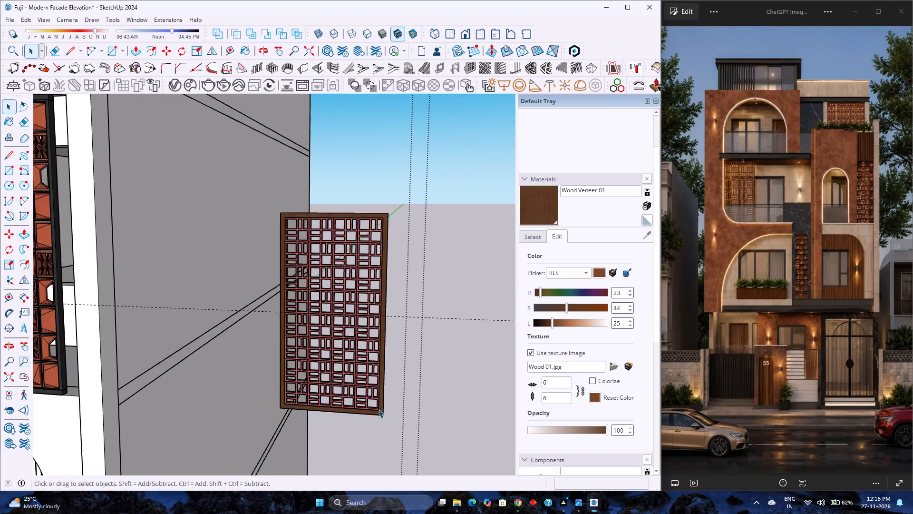
scroll(379, 409, "up", 2)
double_click(382, 410)
scroll(382, 410, "up", 4)
double_click(383, 411)
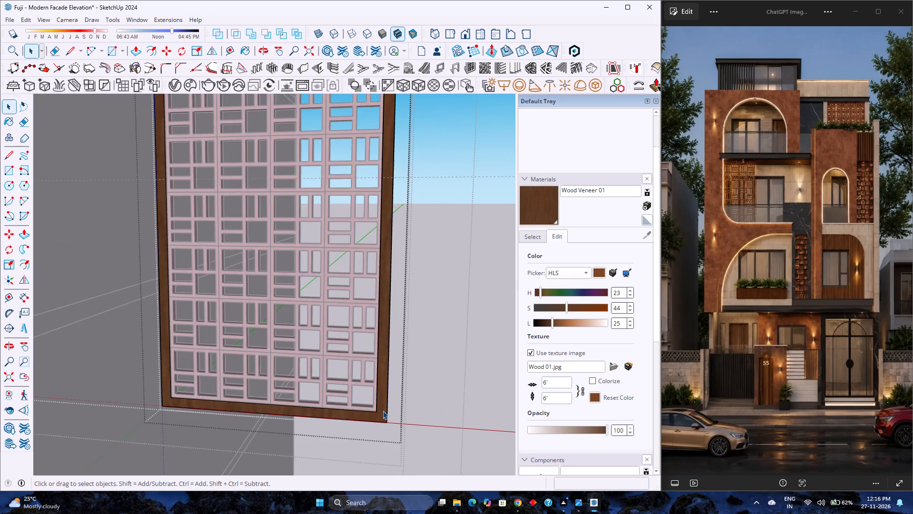
scroll(383, 411, "up", 7)
left_click(362, 418)
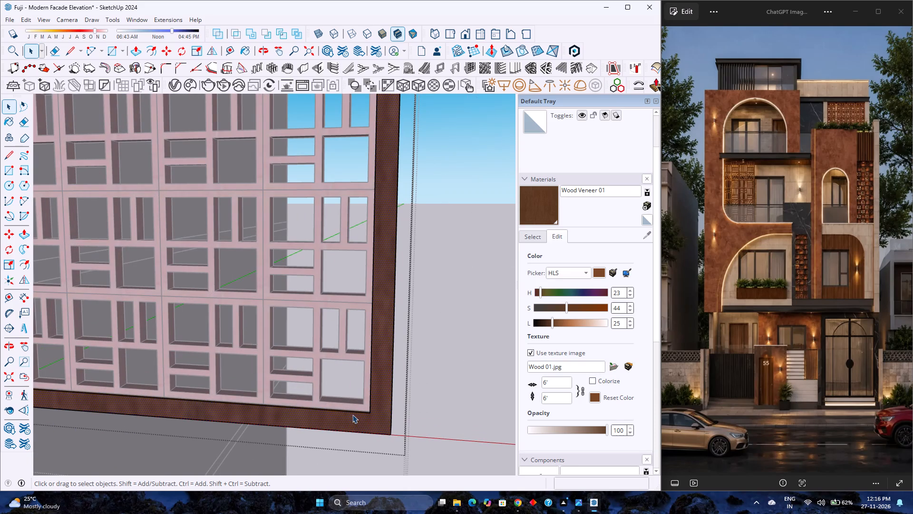
left_click(352, 414)
left_click(351, 412)
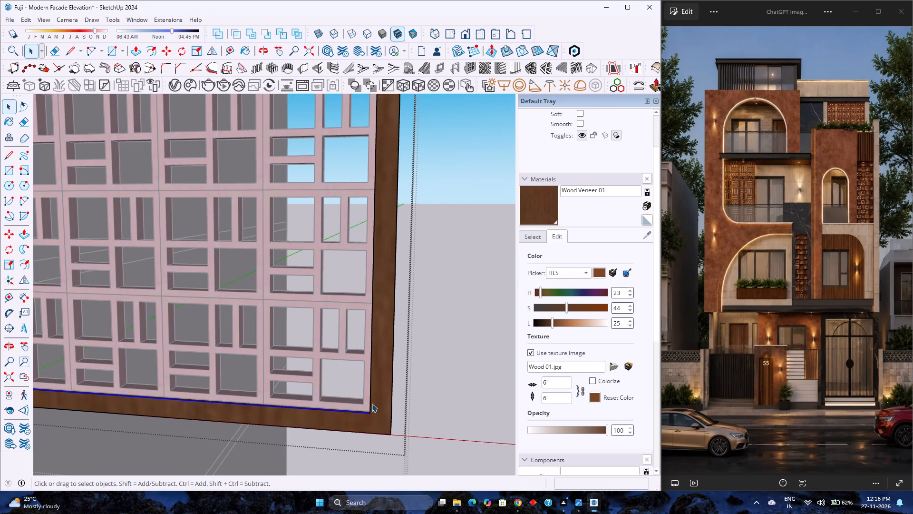
left_click(370, 404, "ctrl")
scroll(375, 414, "down", 8)
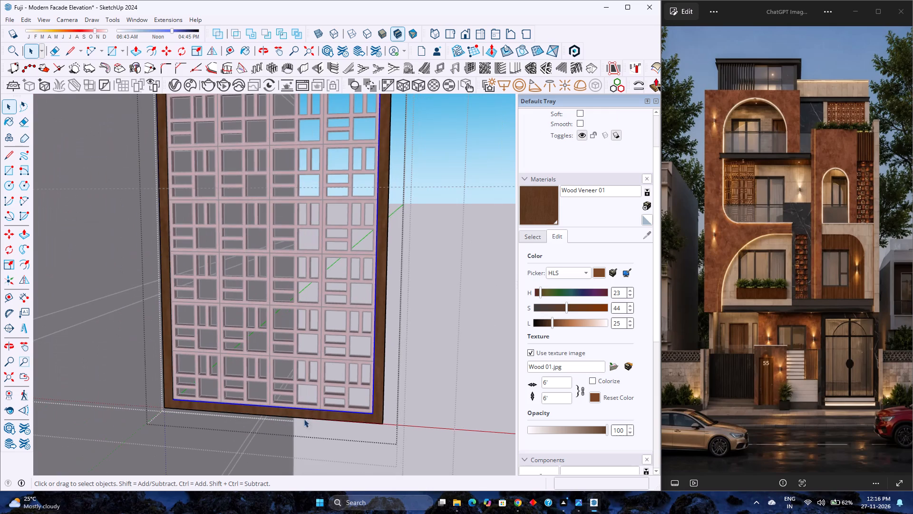
scroll(171, 389, "up", 12)
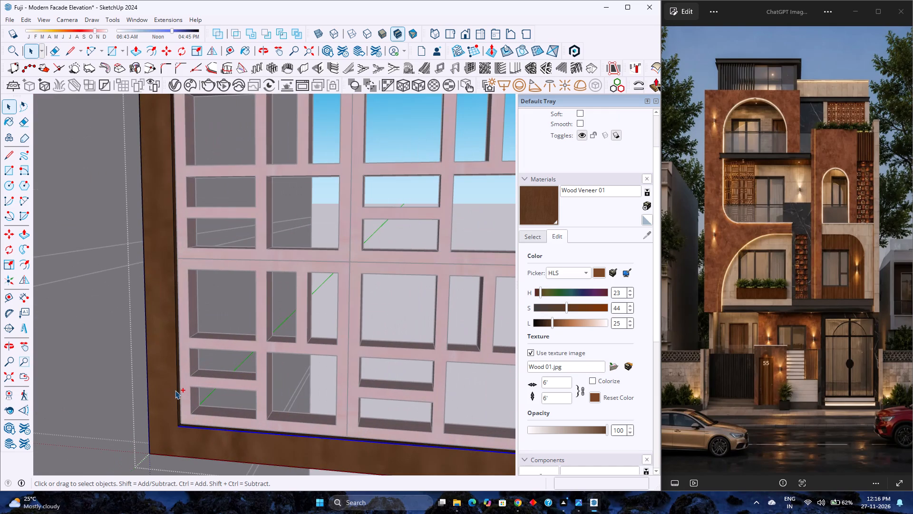
left_click(177, 390, "ctrl")
scroll(209, 415, "down", 15)
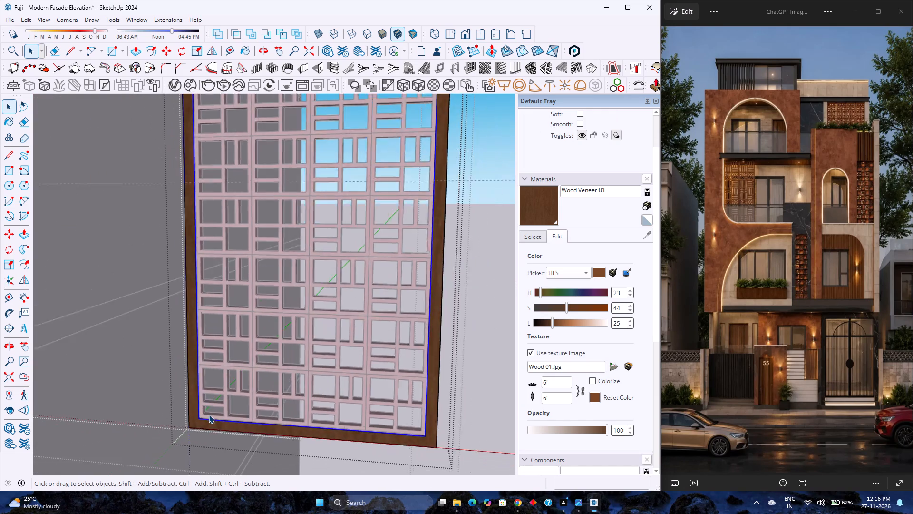
scroll(209, 415, "down", 7)
scroll(259, 172, "up", 1)
scroll(310, 195, "up", 6)
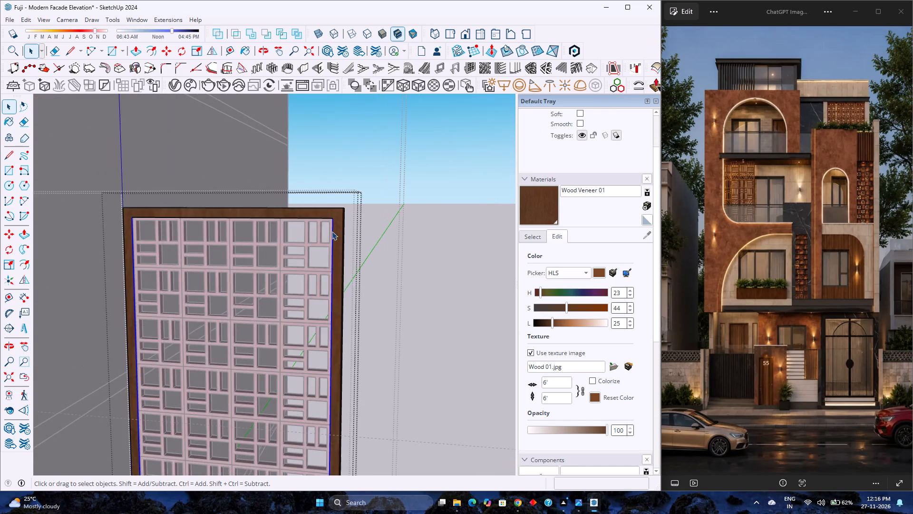
scroll(332, 231, "up", 16)
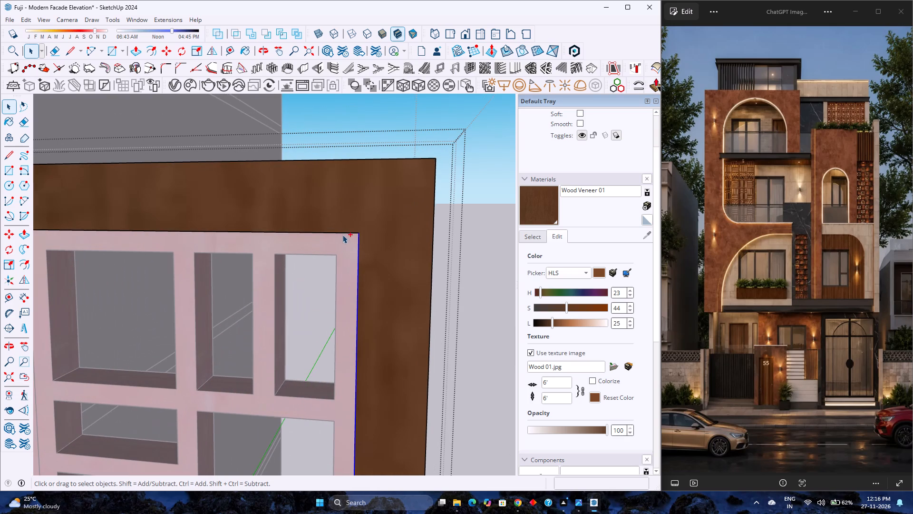
left_click(339, 233, "ctrl")
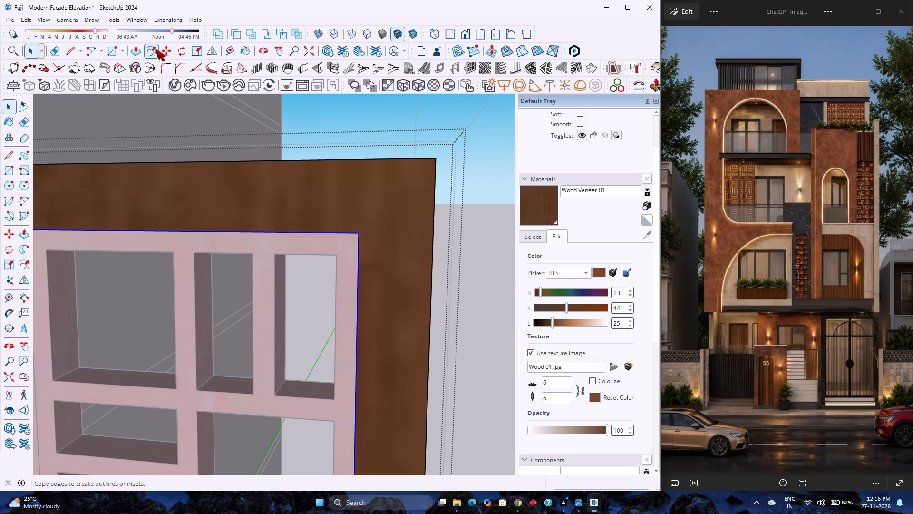
left_click(155, 49)
left_click(287, 228)
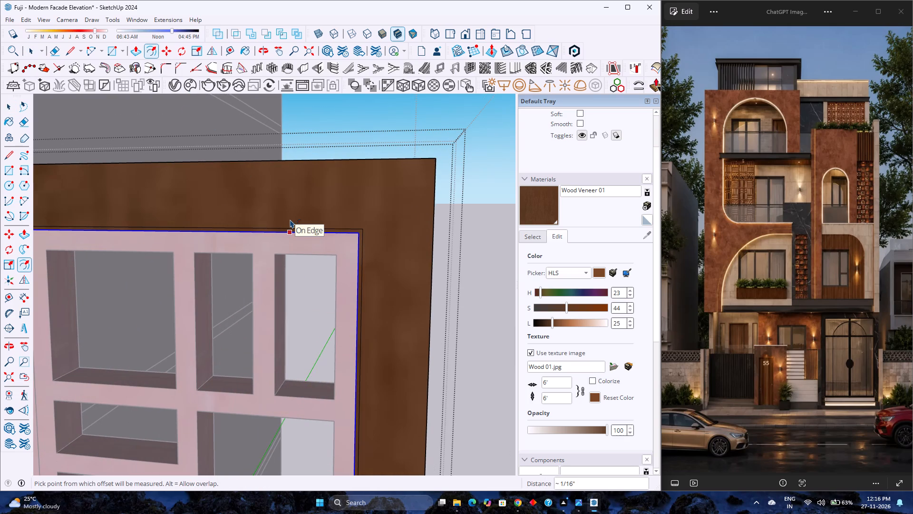
key("1")
key("Return")
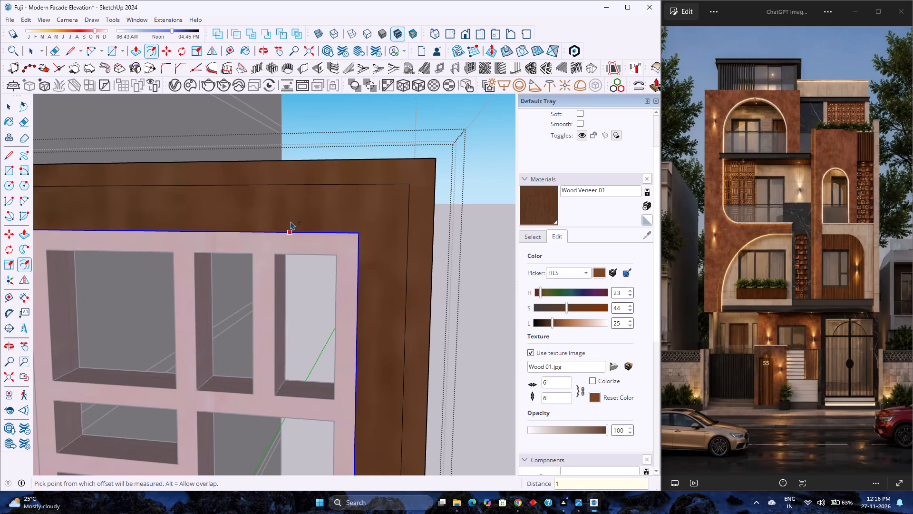
key("1")
key("period")
key("5")
key("Return")
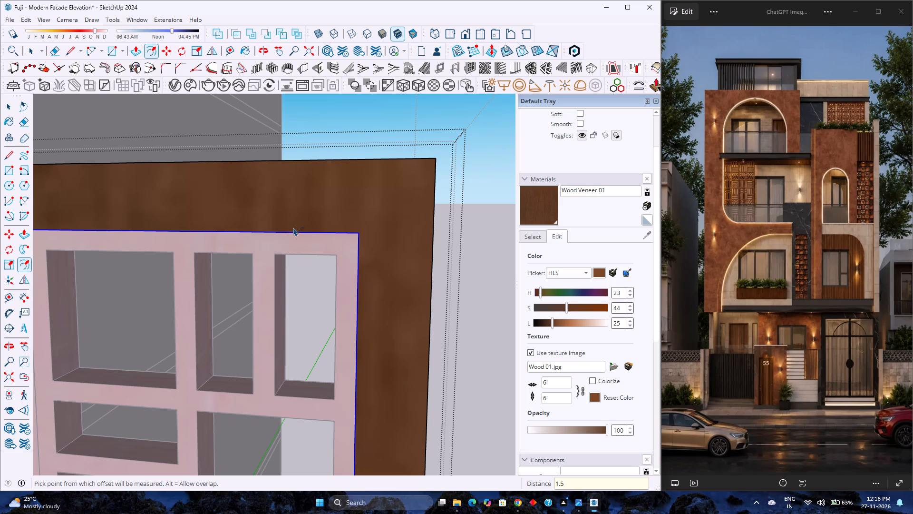
key("1")
key("Return")
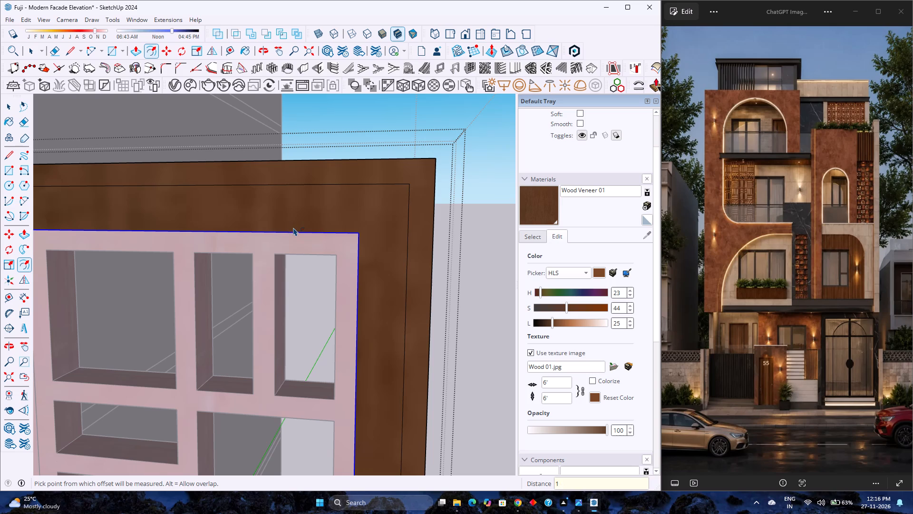
Push/Pull the outer band of the frame's front face to give the frame a stepped profile, and leave the group.
key("p")
left_click(415, 187)
middle_click_drag(417, 186, 417, 187)
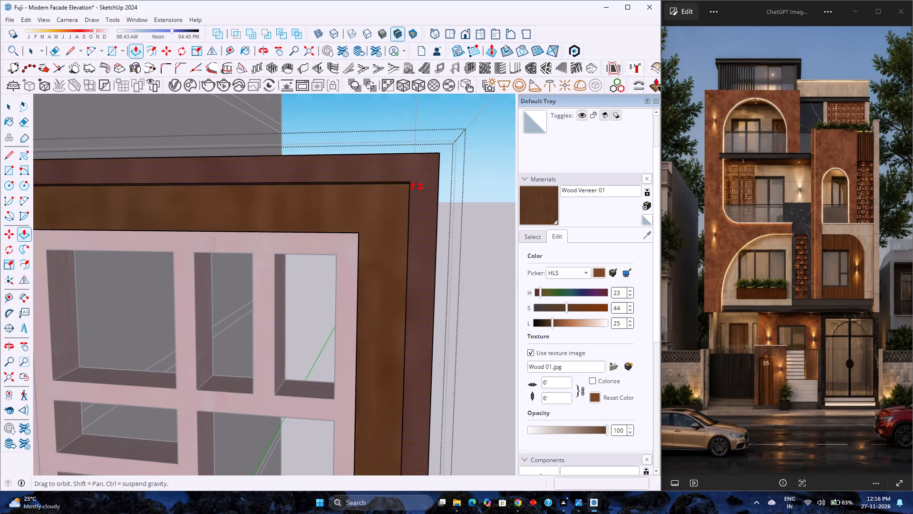
middle_click_drag(417, 187, 263, 334)
middle_click(263, 334)
scroll(371, 260, "down", 8)
middle_click_drag(376, 253, 291, 277, "shift")
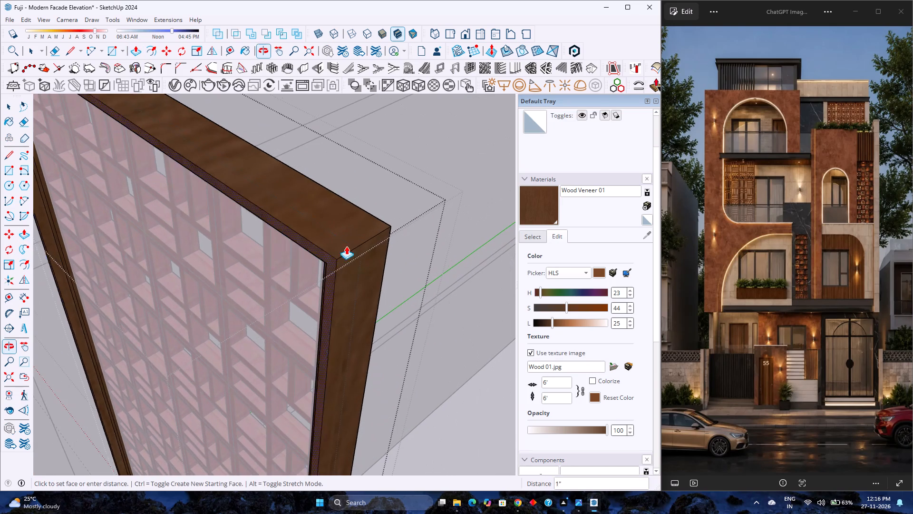
left_click(382, 223)
scroll(361, 252, "down", 4)
key("space")
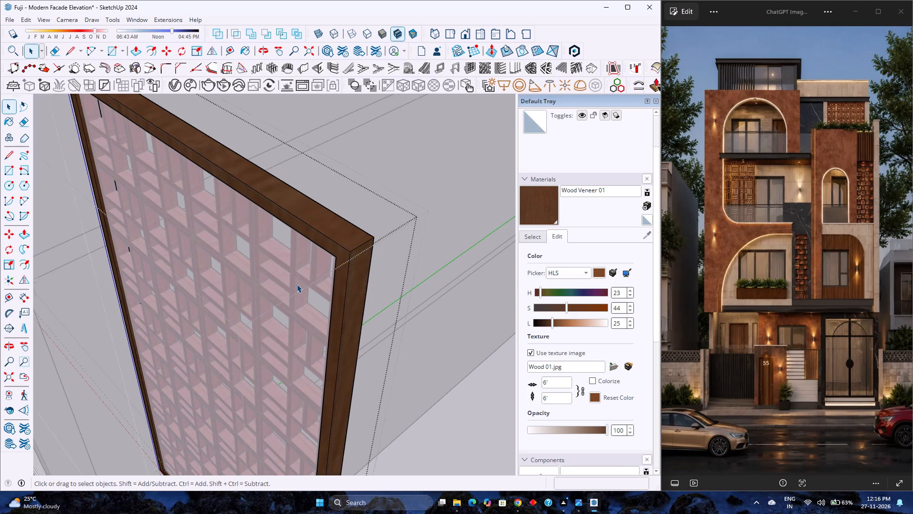
scroll(297, 284, "down", 4)
key("Escape")
middle_click_drag(293, 286, 414, 237)
scroll(419, 233, "down", 13)
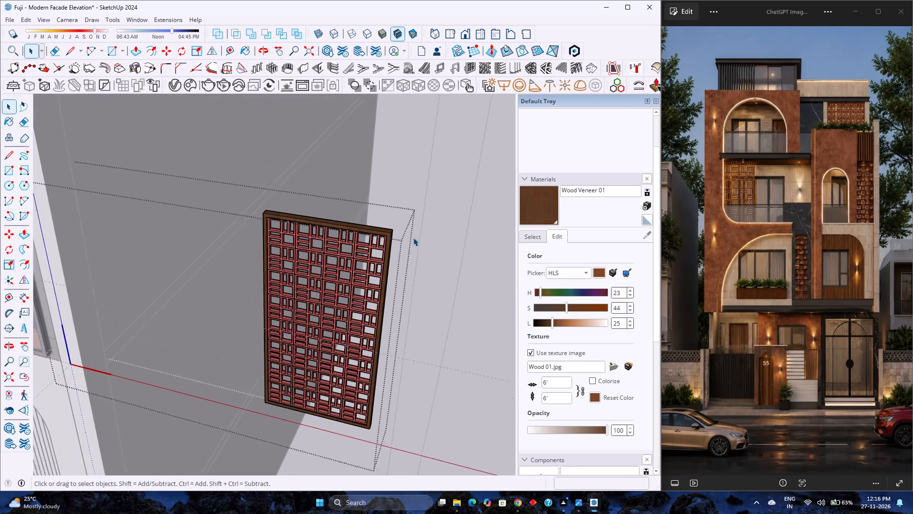
scroll(413, 237, "down", 1)
key("Escape")
scroll(333, 298, "down", 4)
Move the framed jaali screen by its bottom corner from beside the building into the second-floor balcony with the curved glass railing, about 27' 8" away.
left_click(318, 304)
scroll(315, 307, "down", 4)
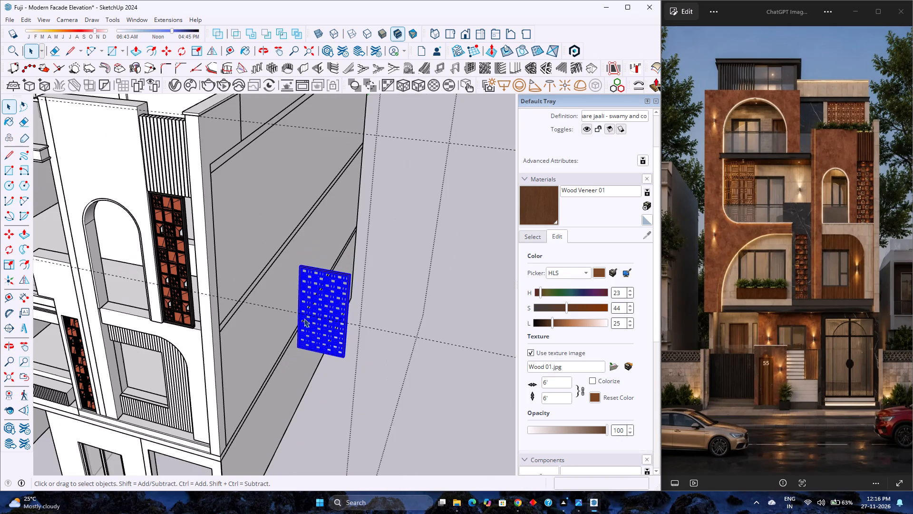
middle_click_drag(272, 332, 322, 281, "shift")
middle_click_drag(321, 294, 375, 269)
key("m")
scroll(370, 274, "down", 3)
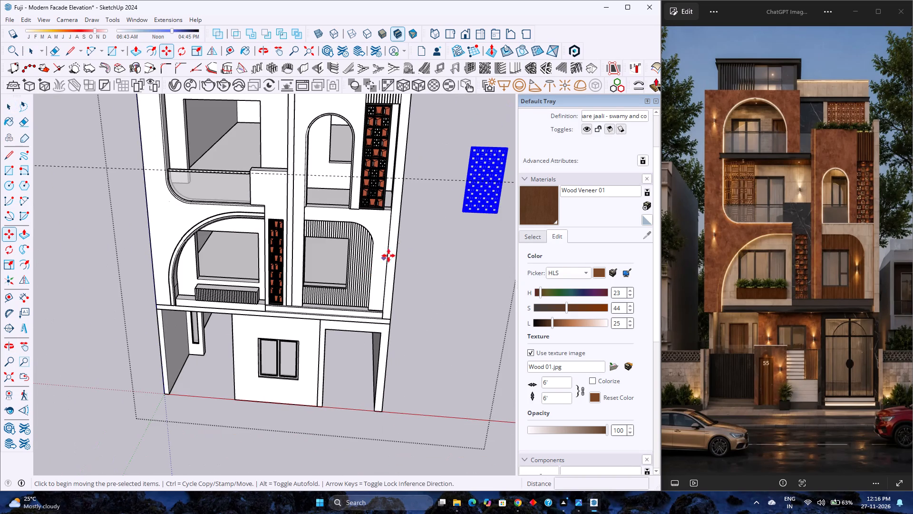
scroll(468, 205, "up", 6)
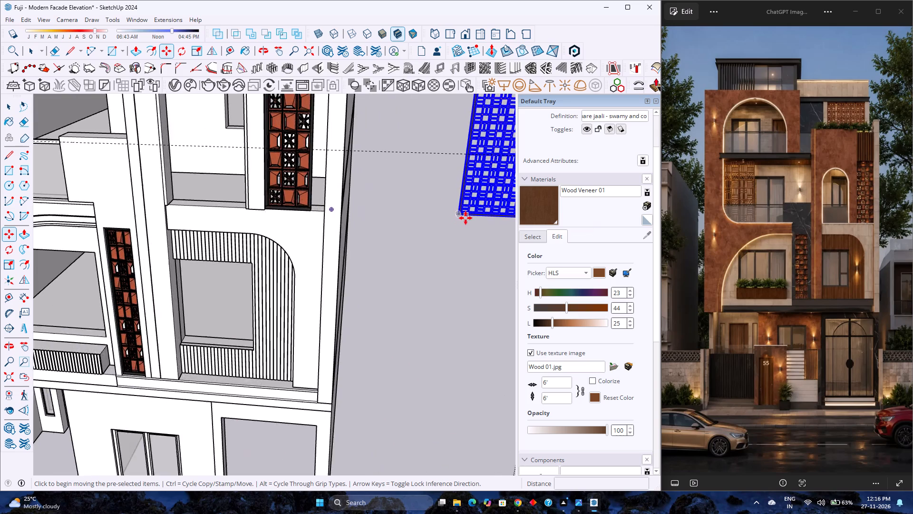
scroll(466, 218, "up", 10)
left_click(460, 207)
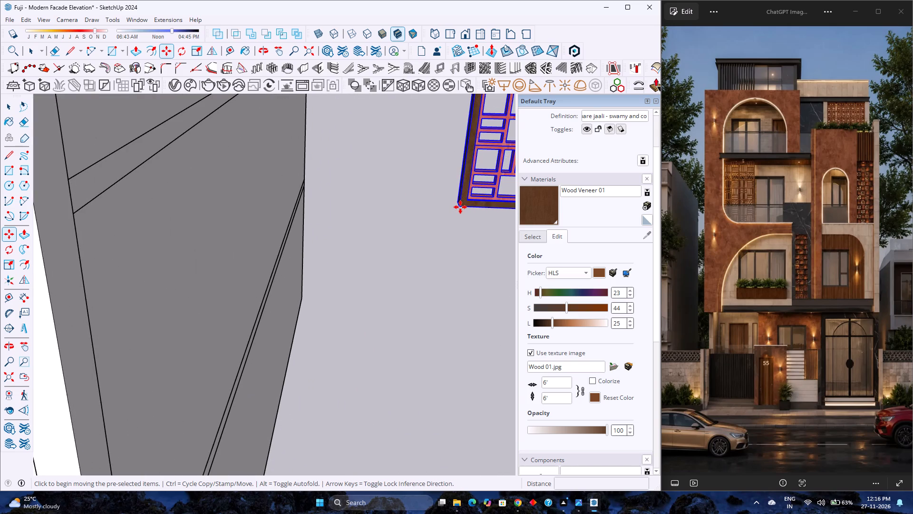
scroll(393, 223, "down", 19)
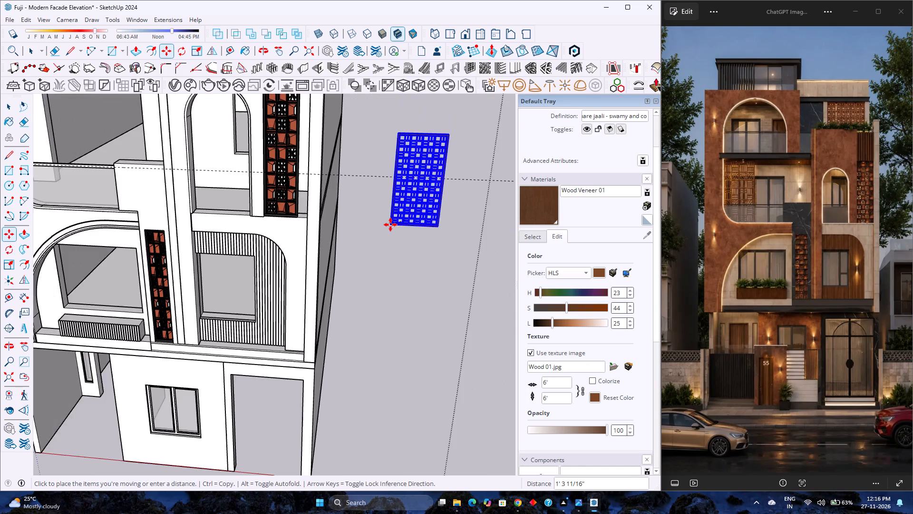
scroll(390, 225, "down", 3)
scroll(164, 190, "up", 6)
middle_click_drag(162, 193, 0, 264)
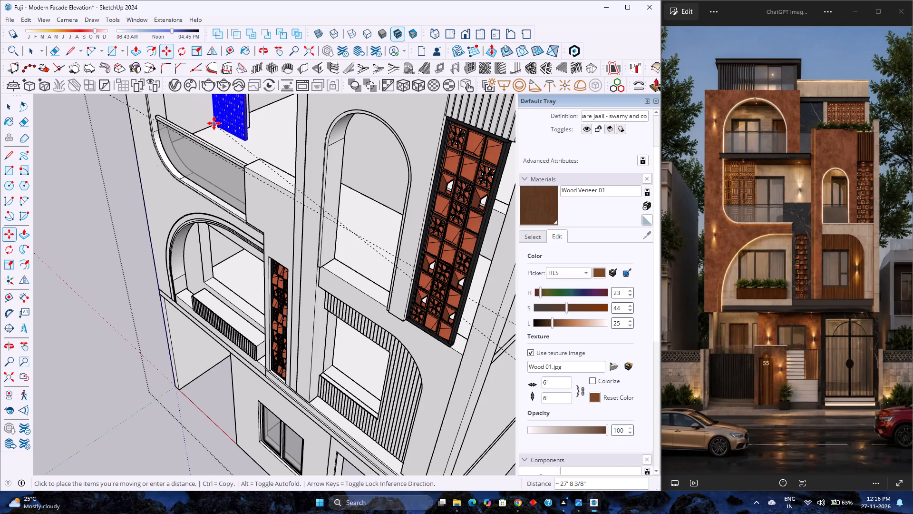
left_click(214, 123)
Move the framed jaali screen about 4' 5" forward along the balcony's side wall to the front end of the floor edge.
middle_click_drag(292, 165, 124, 160)
scroll(136, 162, "down", 3)
scroll(181, 193, "down", 1)
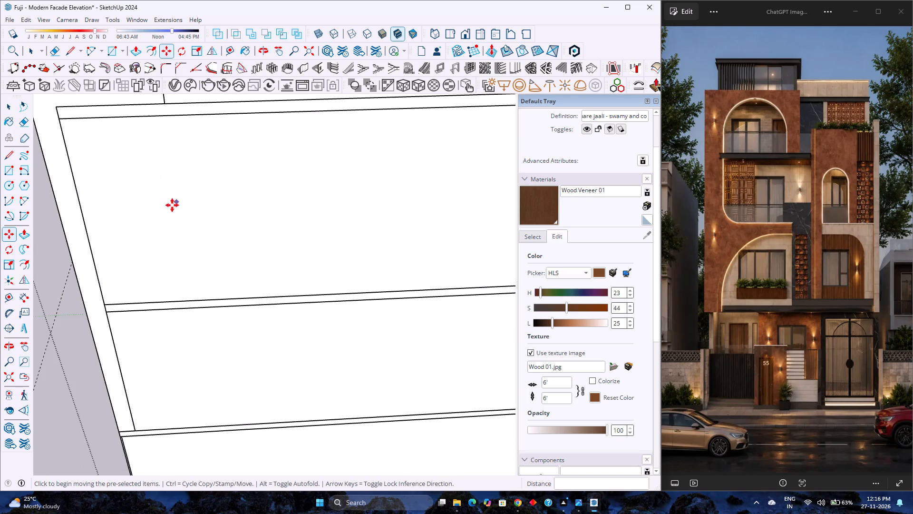
scroll(137, 226, "up", 1)
scroll(137, 226, "down", 3)
middle_click_drag(135, 226, 225, 340, "shift")
middle_click_drag(154, 288, 385, 236)
middle_click_drag(153, 282, 286, 233, "shift")
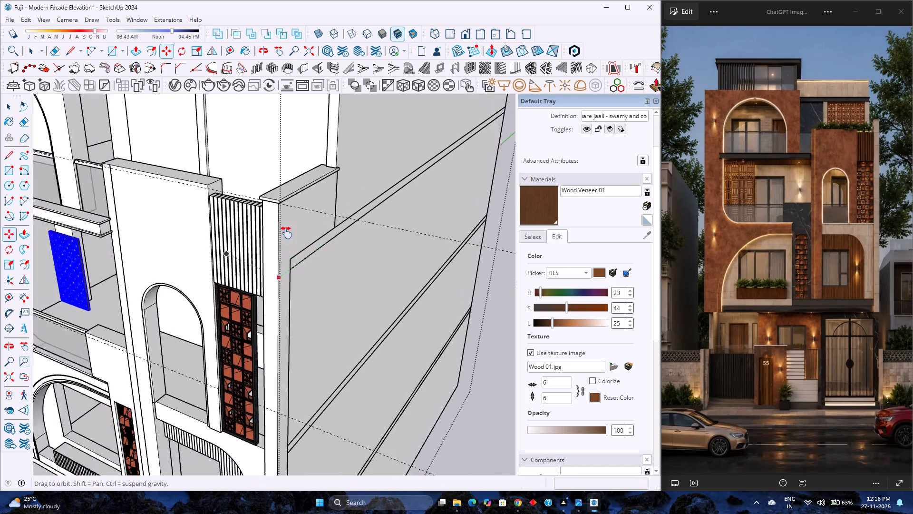
middle_click_drag(286, 233, 485, 170, "shift")
scroll(188, 244, "up", 2)
scroll(287, 212, "up", 9)
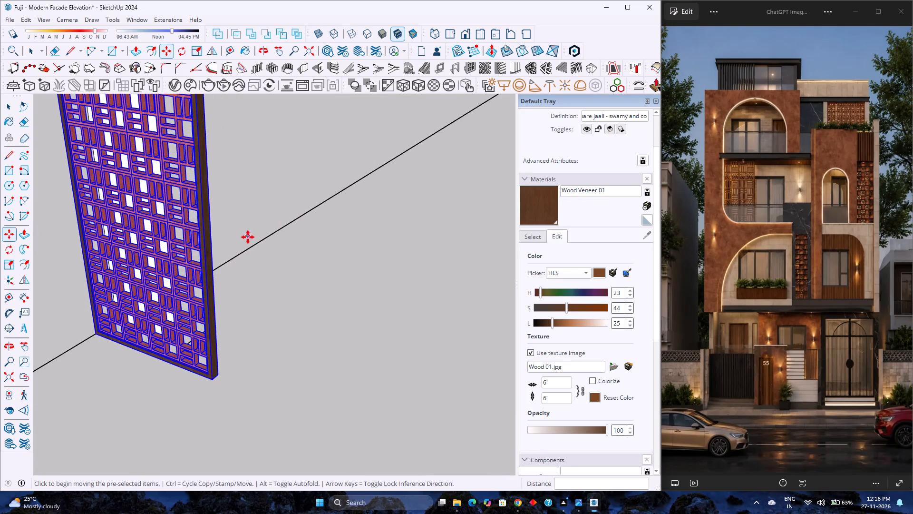
middle_click_drag(246, 237, 322, 219)
middle_click_drag(286, 245, 236, 253)
middle_click_drag(235, 253, 278, 239, "shift")
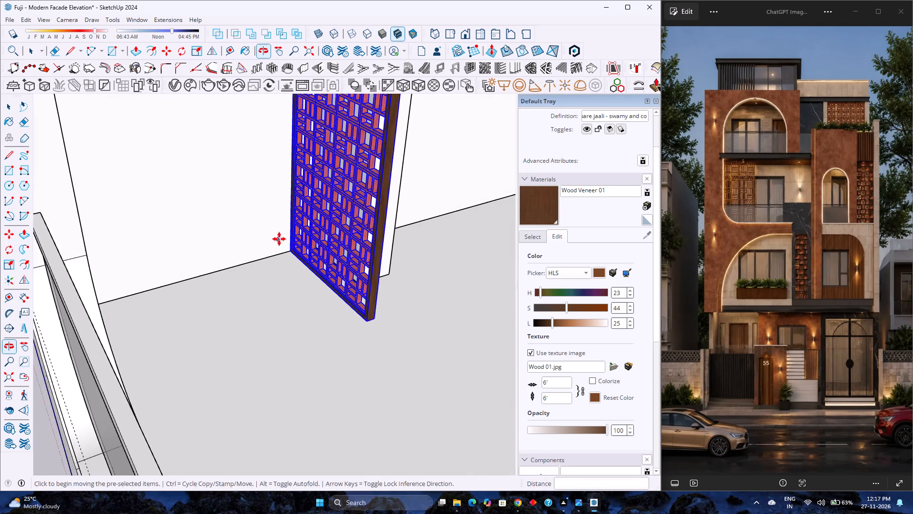
middle_click_drag(281, 243, 242, 253)
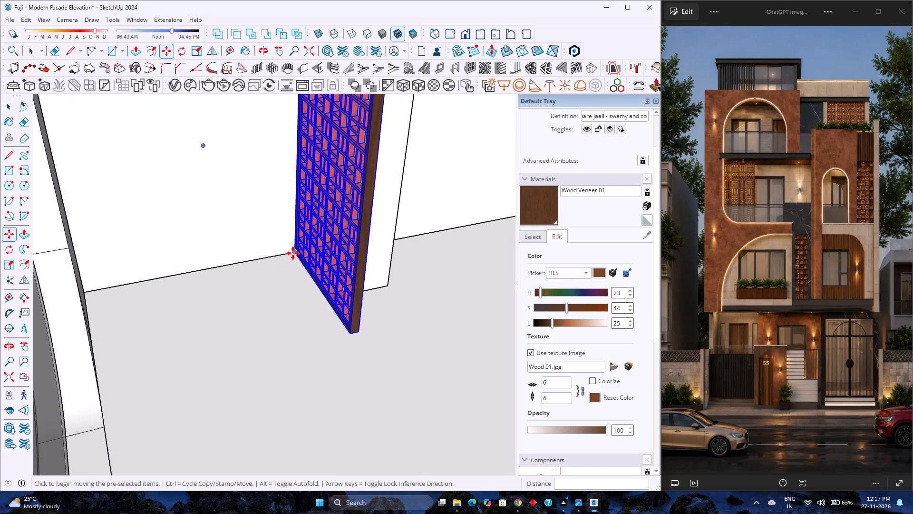
left_click(293, 253)
left_click(87, 290)
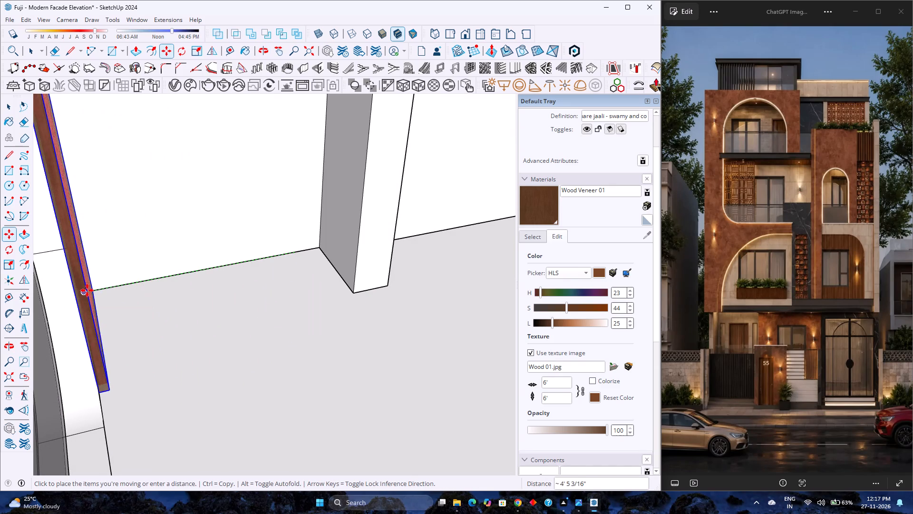
Scale the framed jaali screen's width by a factor of 1.40 away from the balcony's side wall.
scroll(116, 293, "down", 2)
middle_click_drag(116, 293, 239, 275)
scroll(207, 275, "down", 4)
middle_click_drag(165, 286, 318, 216)
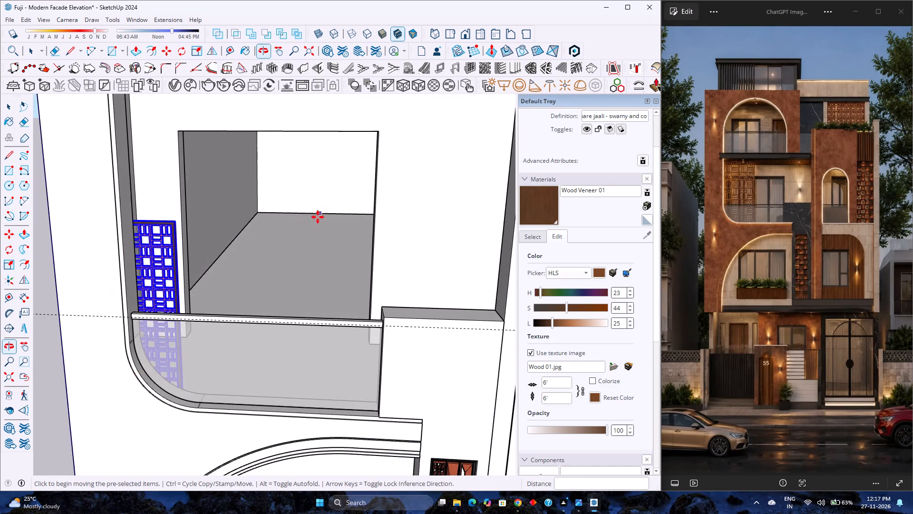
scroll(288, 226, "down", 4)
key("s")
scroll(215, 249, "up", 7)
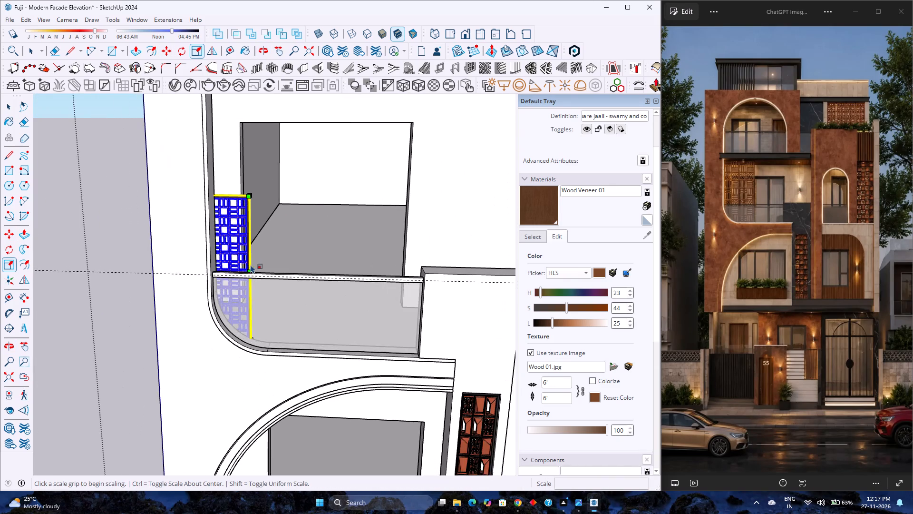
scroll(251, 265, "up", 2)
middle_click_drag(251, 265, 217, 354)
scroll(251, 283, "up", 7)
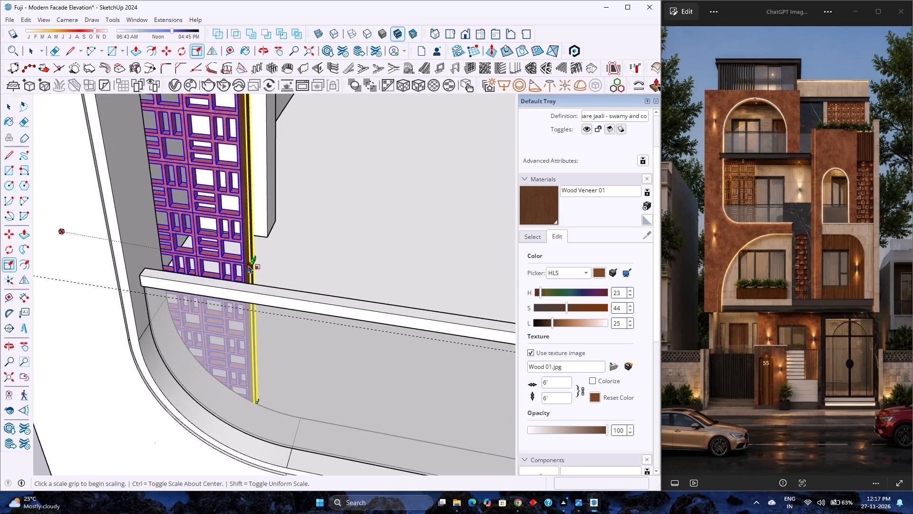
left_click(251, 259)
scroll(272, 260, "down", 9)
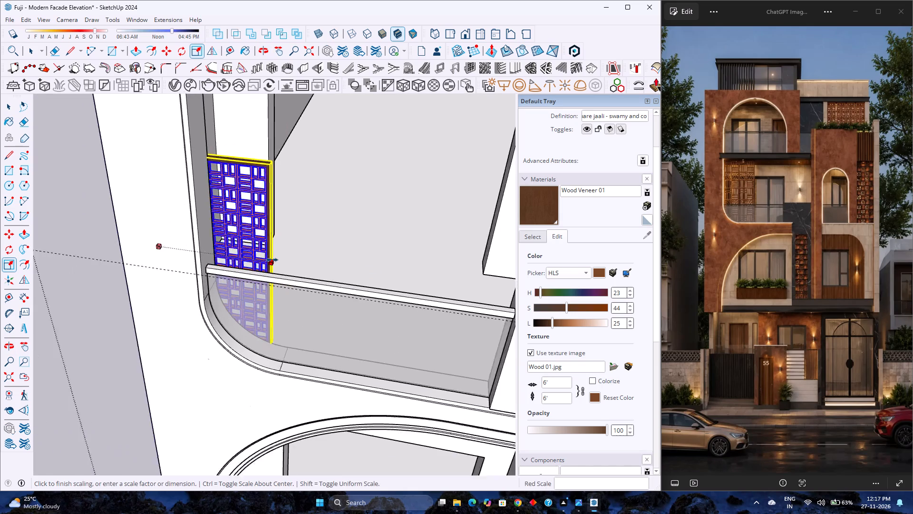
scroll(272, 260, "down", 5)
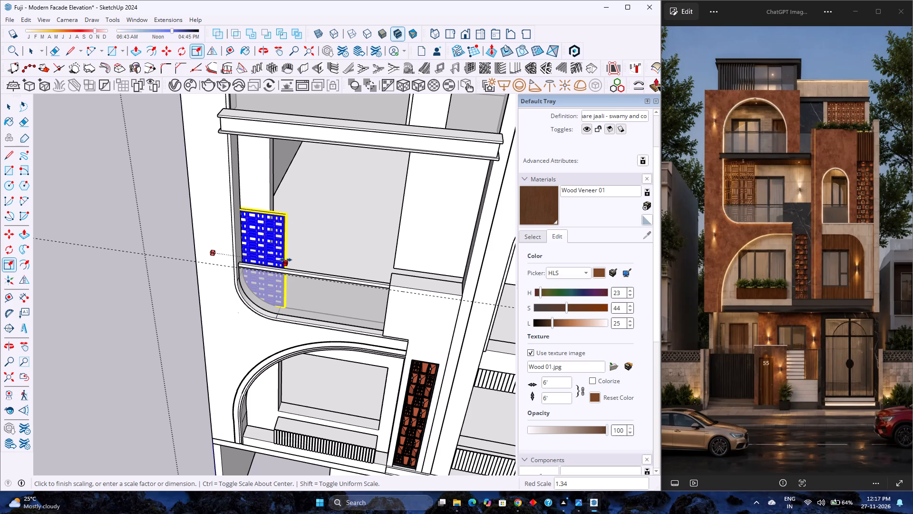
type("1.4")
key("0")
key("Return")
Scale the jaali screen's height upward by about 1.8 so its top reaches the underside of the slab above the balcony.
scroll(252, 208, "up", 10)
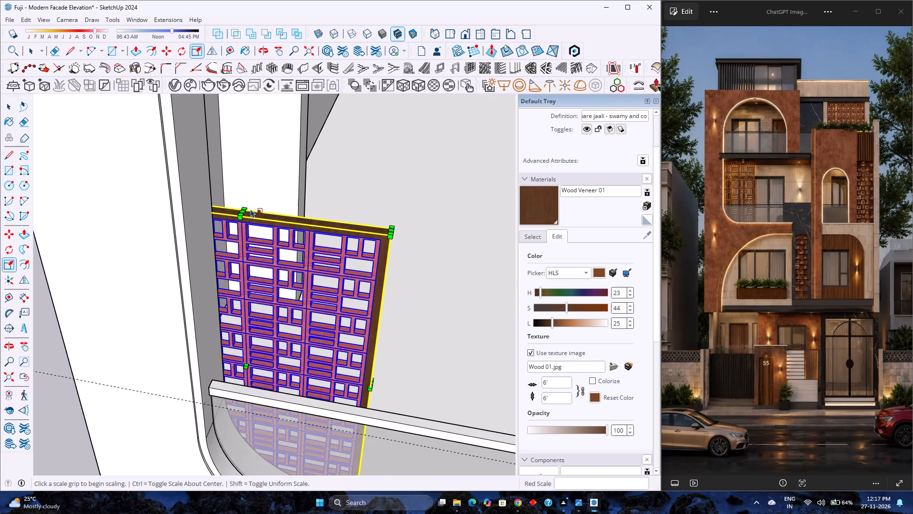
left_click(246, 211)
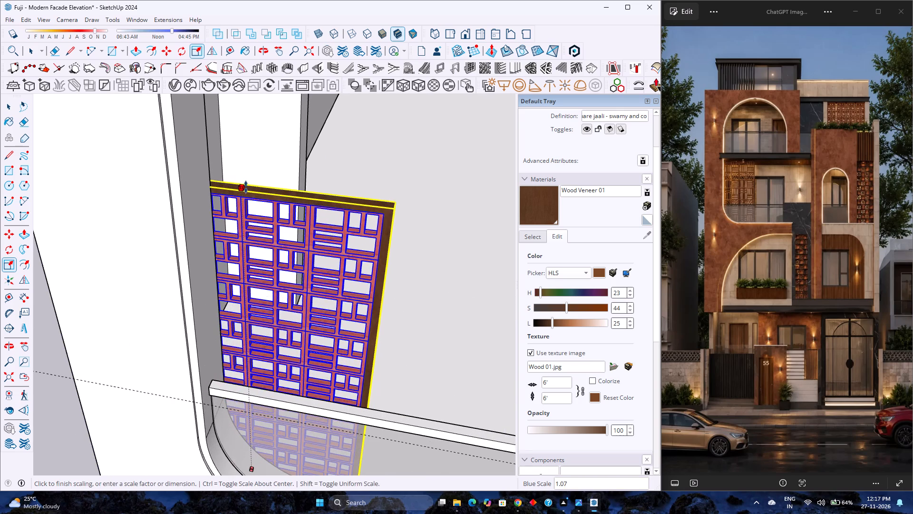
scroll(246, 187, "down", 16)
middle_click_drag(246, 187, 251, 284, "shift")
middle_click_drag(251, 278, 248, 257)
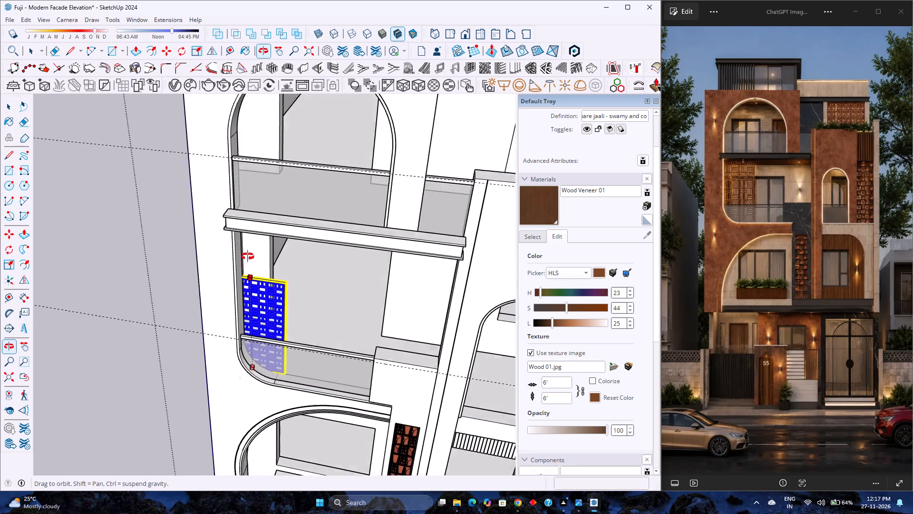
middle_click_drag(248, 257, 270, 186)
scroll(248, 212, "up", 5)
middle_click_drag(244, 217, 144, 165)
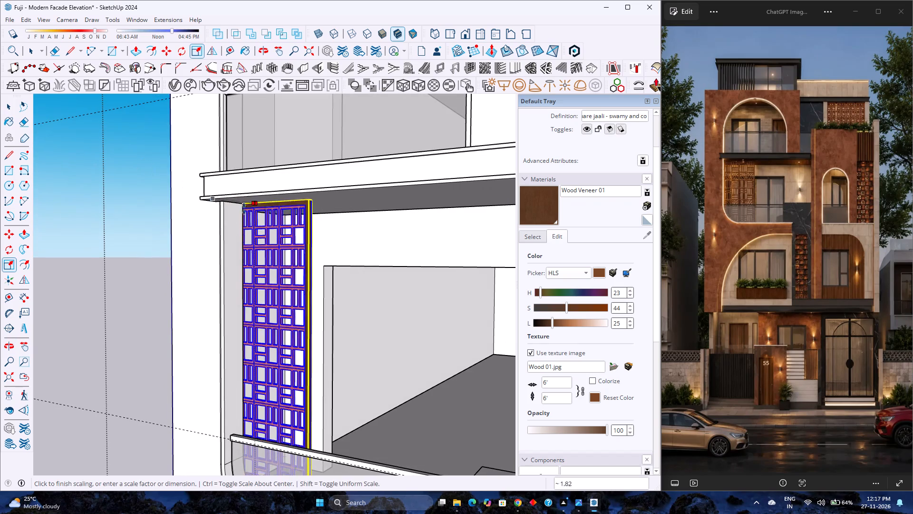
left_click(314, 191)
Widen the jaali screen further by scaling its free vertical edge toward the balcony opening by a factor of about 1.17.
scroll(299, 258, "up", 1)
middle_click_drag(295, 291, 379, 290)
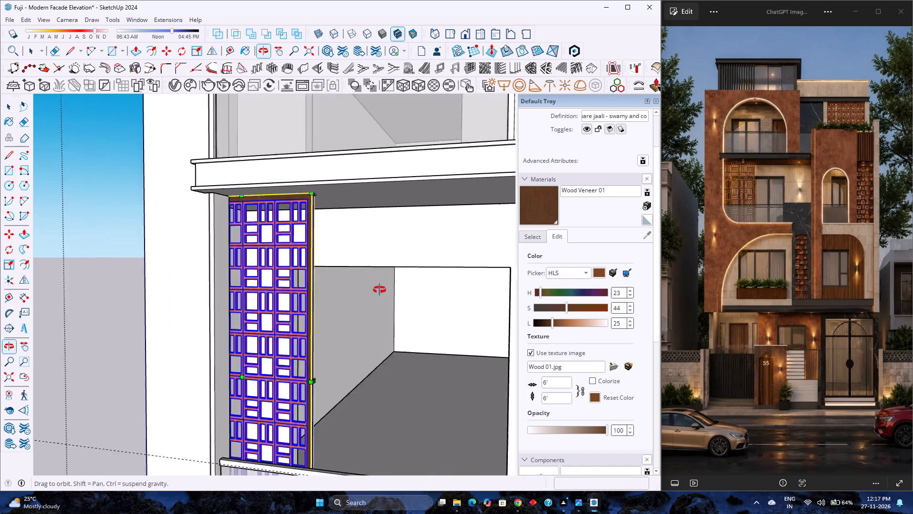
middle_click_drag(379, 290, 419, 290)
scroll(311, 300, "down", 6)
scroll(322, 360, "up", 3)
scroll(291, 332, "up", 3)
middle_click_drag(291, 332, 293, 336)
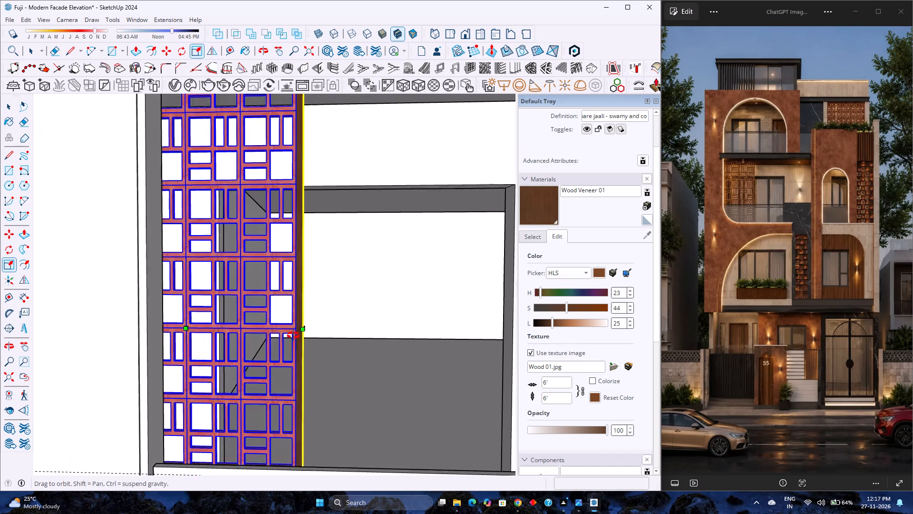
middle_click_drag(293, 336, 284, 398)
middle_click(284, 398)
scroll(299, 345, "up", 3)
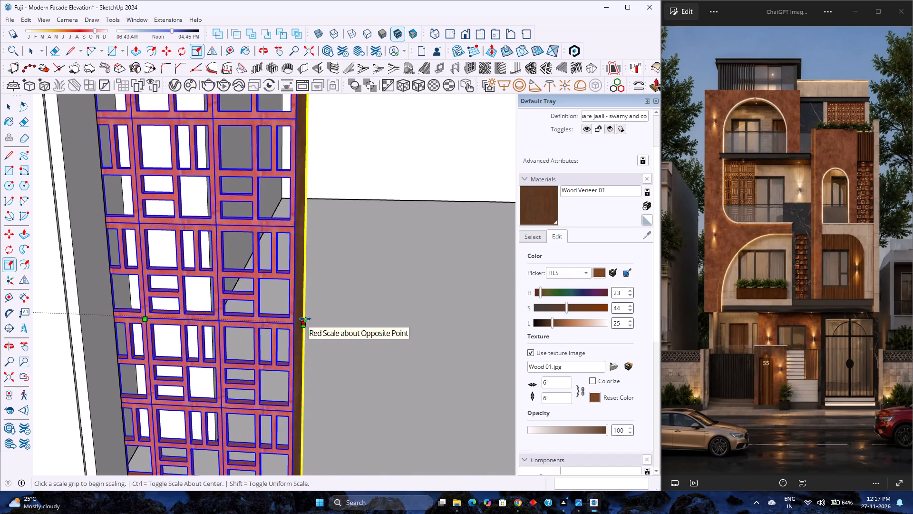
left_click(305, 319)
scroll(332, 317, "down", 10)
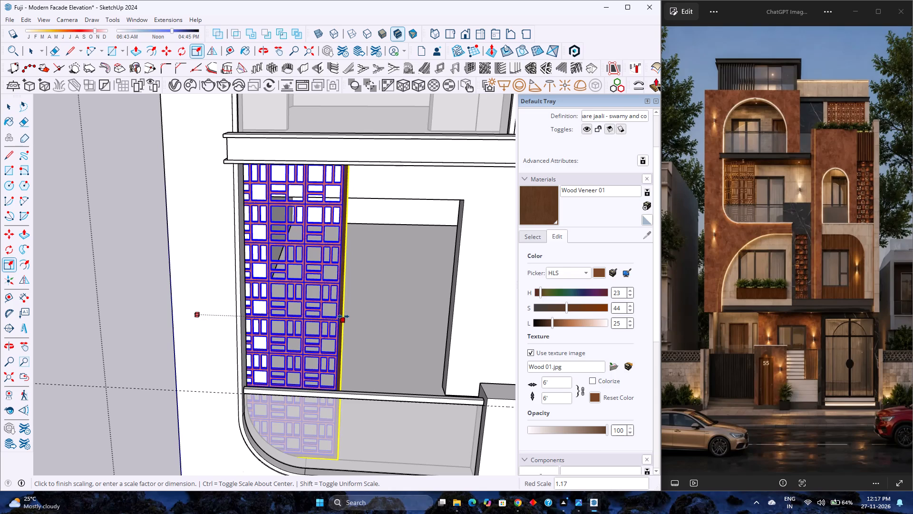
left_click(344, 316)
Check the screen's proportions in the balcony, widen it slightly by a factor of about 1.02, and clear the selection.
middle_click_drag(370, 355, 262, 284)
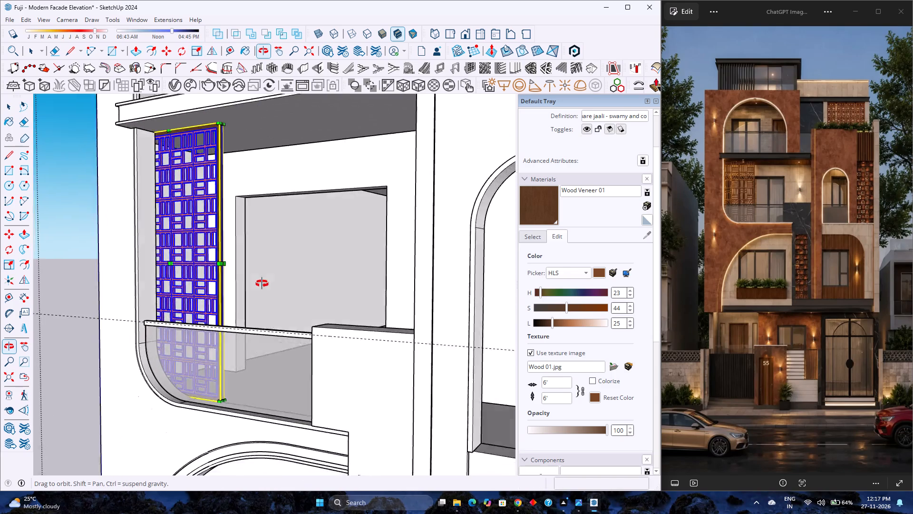
middle_click_drag(262, 284, 375, 346)
scroll(361, 318, "down", 2)
middle_click_drag(351, 363, 327, 305, "shift")
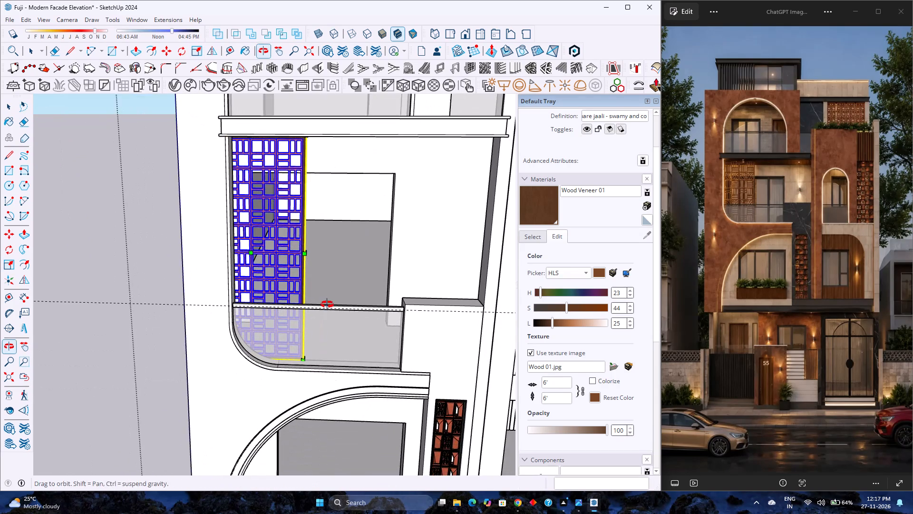
middle_click_drag(327, 305, 327, 304, "shift")
scroll(314, 285, "up", 2)
middle_click_drag(314, 284, 314, 316, "shift")
middle_click_drag(292, 335, 75, 422)
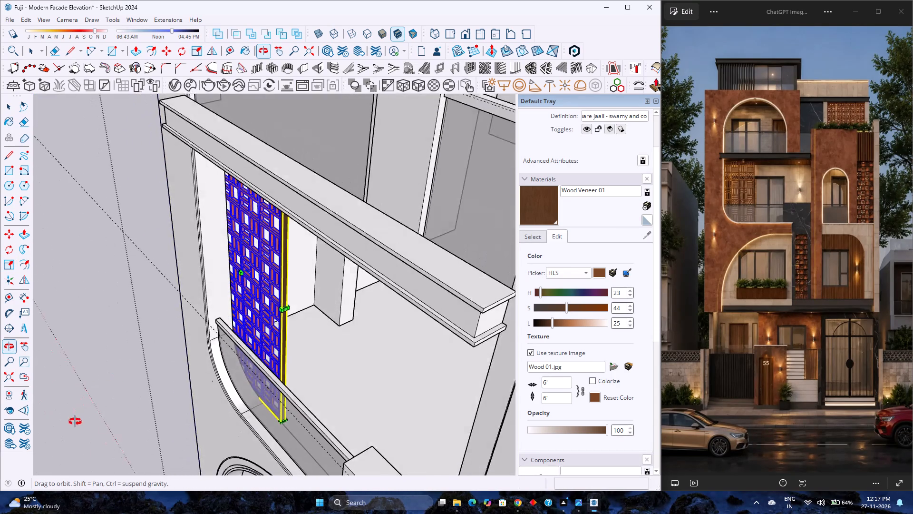
middle_click_drag(75, 422, 296, 332)
scroll(297, 336, "down", 2)
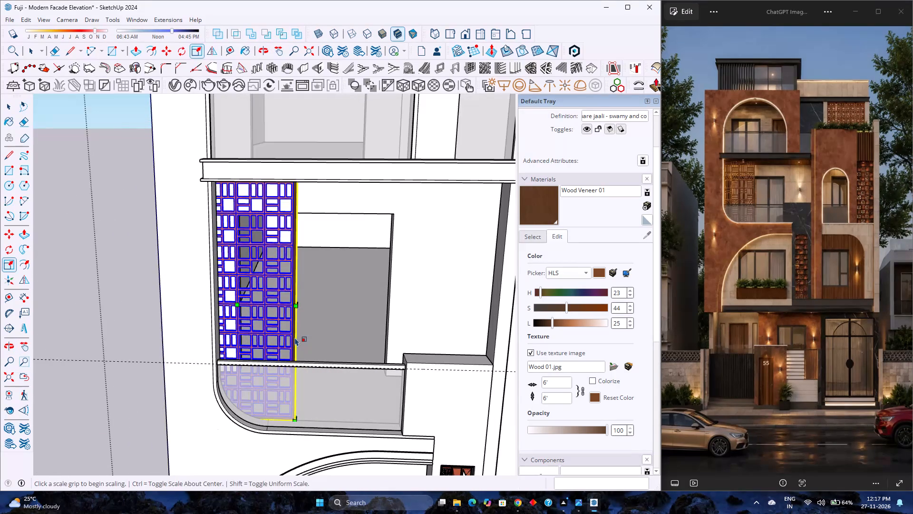
scroll(293, 337, "down", 4)
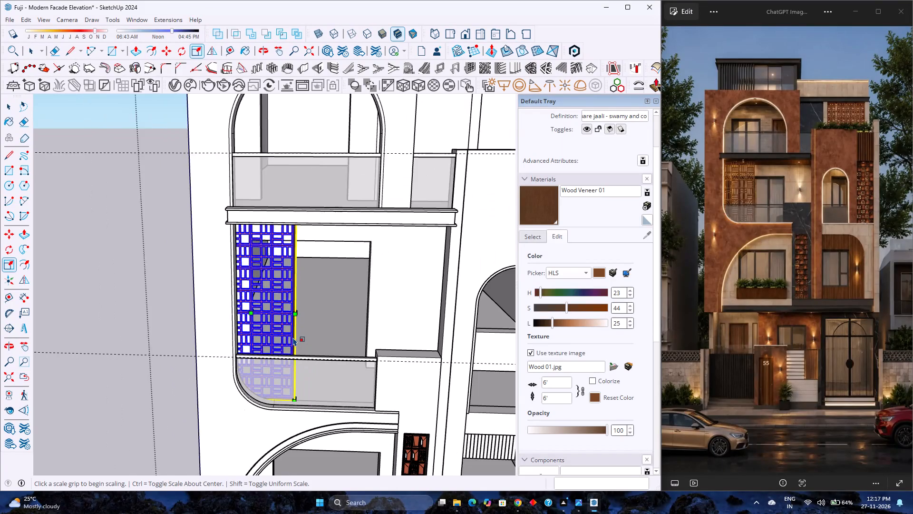
middle_click_drag(282, 346, 292, 246)
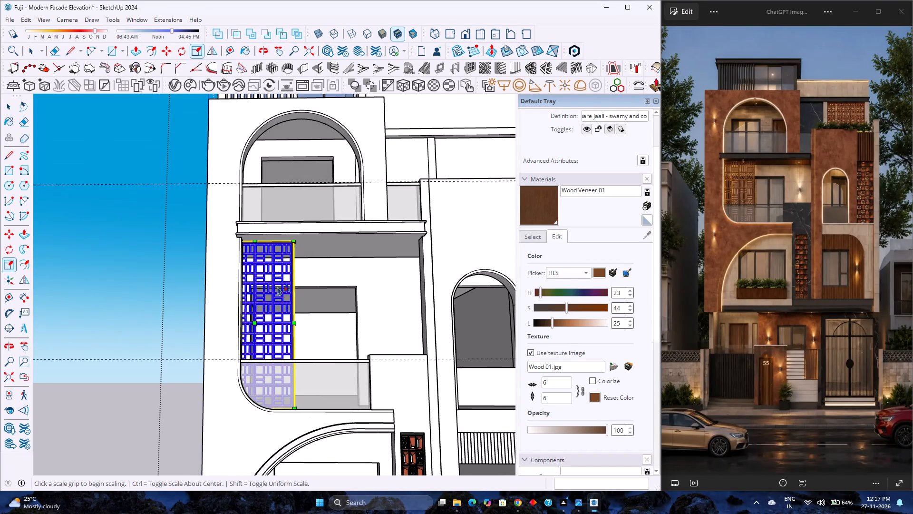
scroll(279, 312, "up", 1)
middle_click_drag(279, 312, 278, 352)
scroll(295, 325, "up", 2)
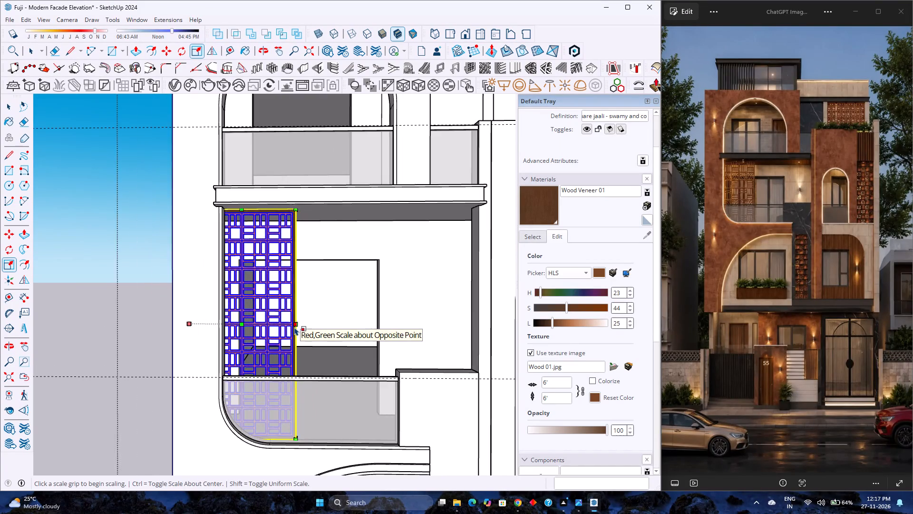
scroll(294, 327, "up", 6)
middle_click_drag(295, 328, 292, 391)
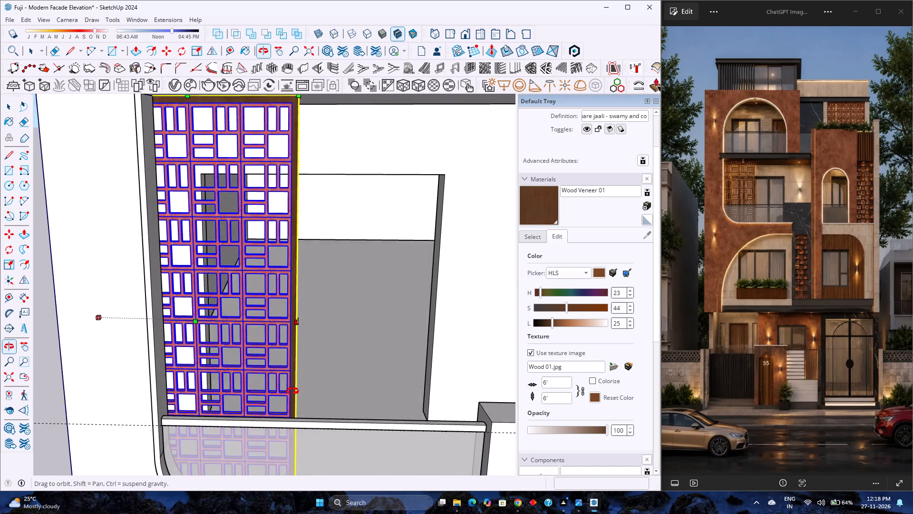
middle_click_drag(292, 391, 289, 420)
middle_click(289, 420)
scroll(299, 327, "up", 7)
left_click(296, 305)
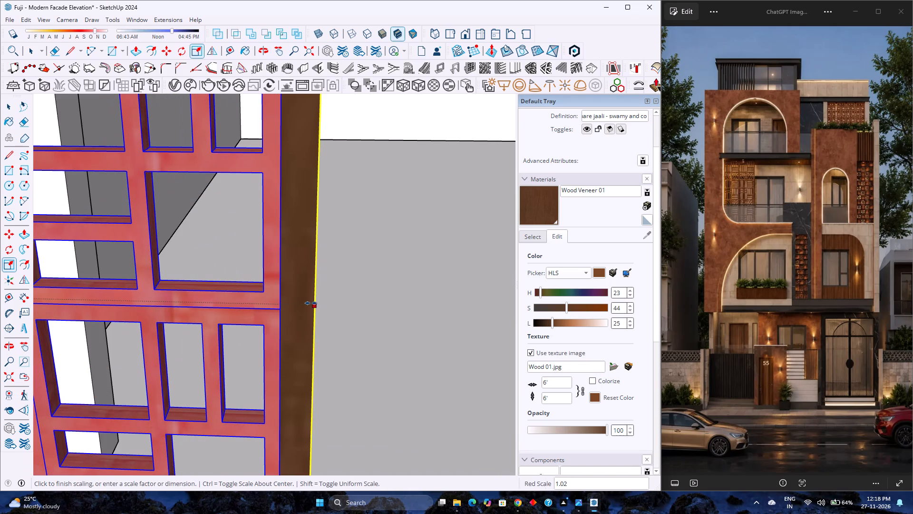
left_click(311, 303)
scroll(311, 304, "down", 8)
key("space")
scroll(307, 307, "down", 6)
key("Escape")
Review the placed jaali screen against the whole front facade and save the model.
scroll(307, 308, "down", 1)
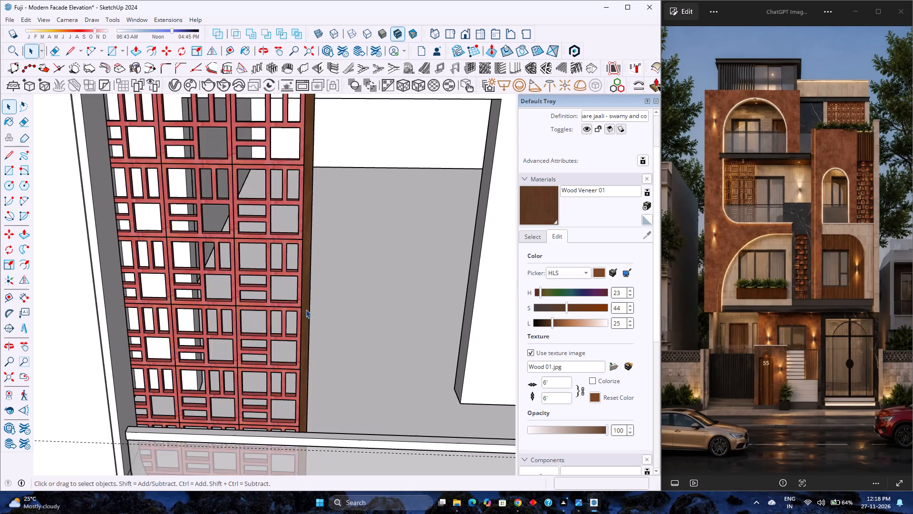
scroll(272, 324, "down", 10)
middle_click_drag(261, 340, 252, 297)
middle_click(252, 297)
scroll(255, 294, "down", 7)
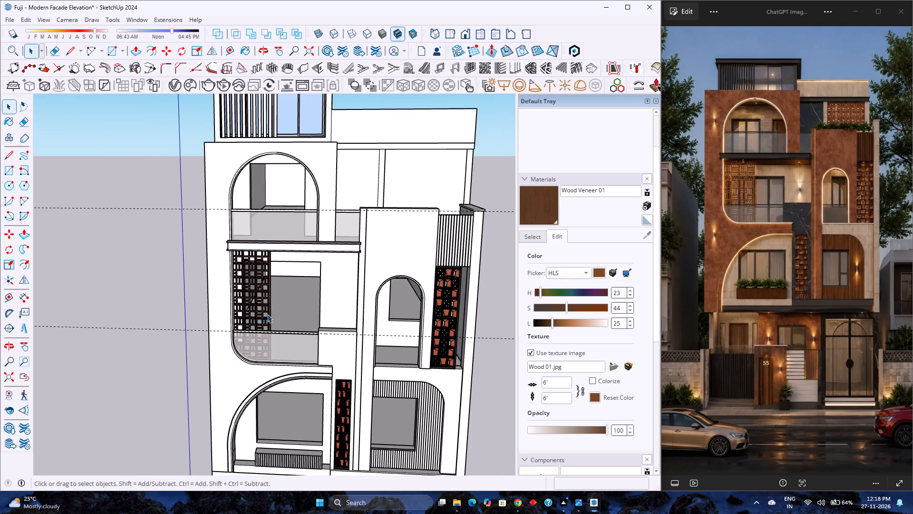
middle_click_drag(273, 323, 275, 290)
middle_click_drag(276, 287, 257, 311, "shift")
middle_click_drag(261, 303, 267, 295)
scroll(274, 293, "down", 3)
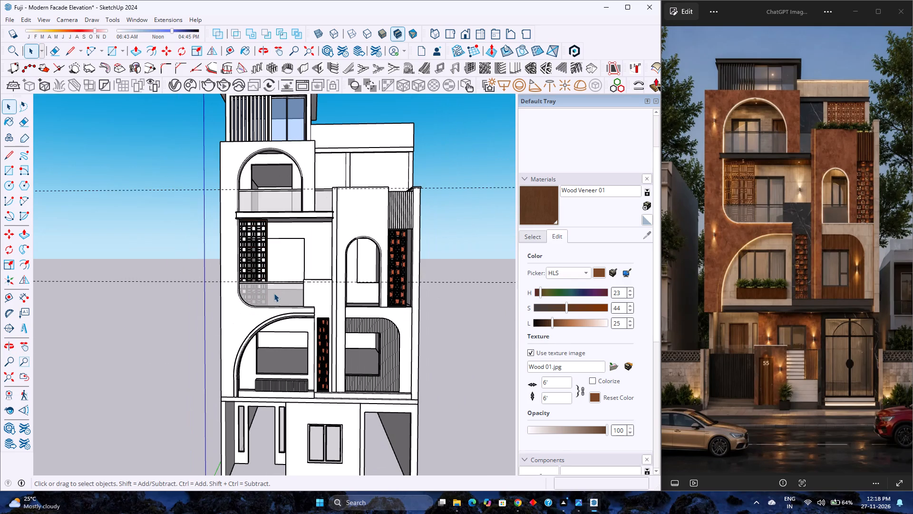
key("ctrl+s")
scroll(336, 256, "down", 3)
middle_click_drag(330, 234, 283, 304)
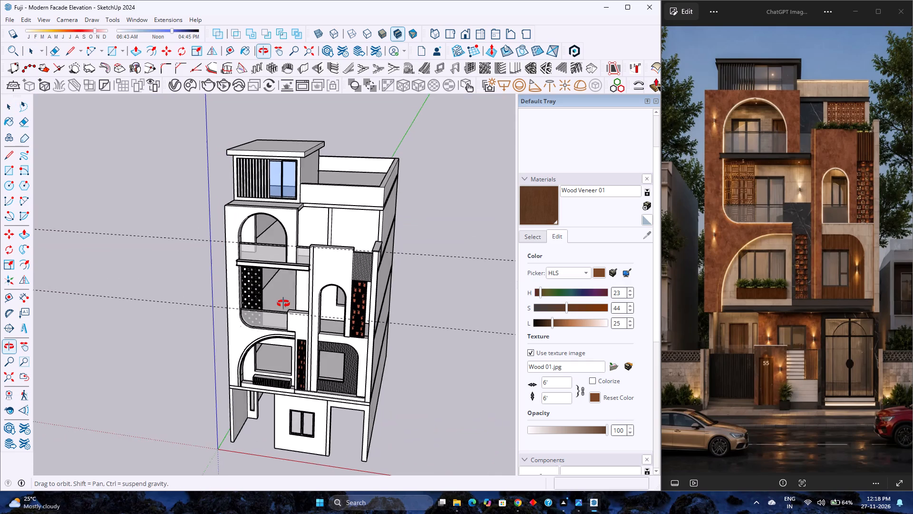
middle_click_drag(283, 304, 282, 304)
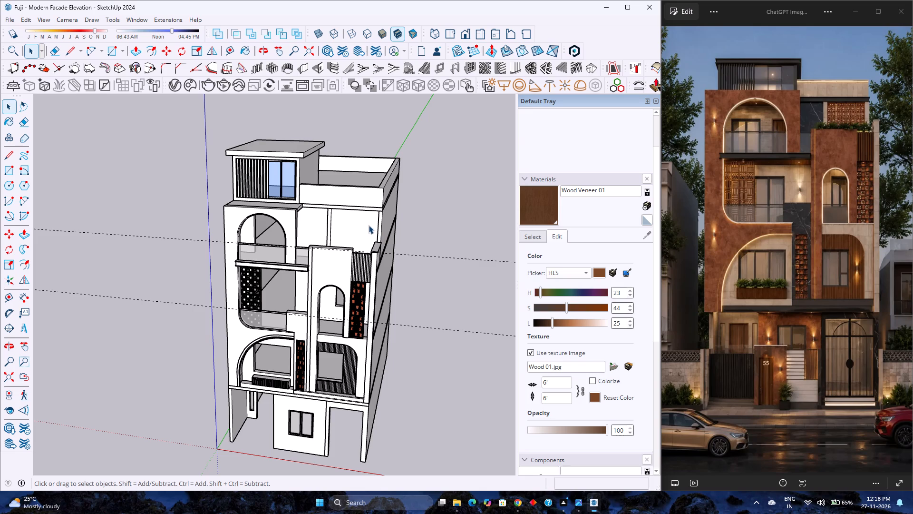
Examine the blank recessed third-floor wall above the slatted panel and compare it with the reference facade.
scroll(364, 215, "up", 8)
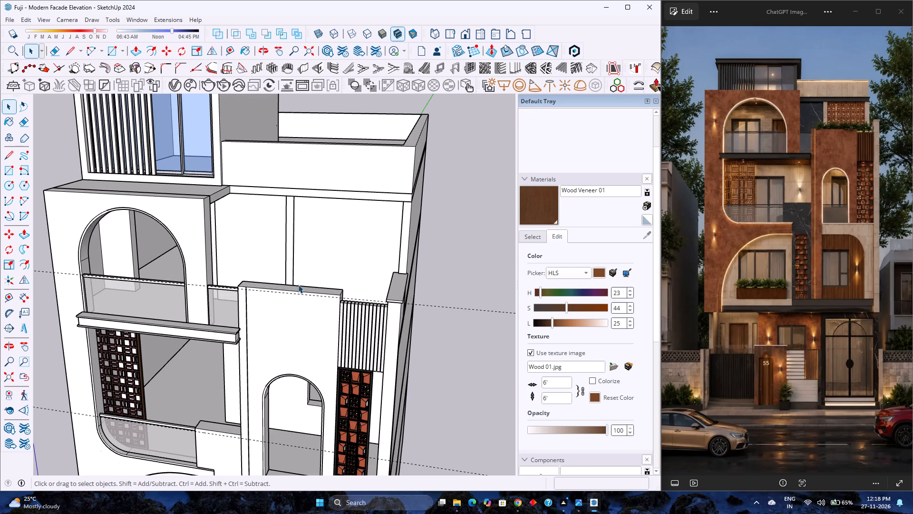
scroll(338, 246, "up", 2)
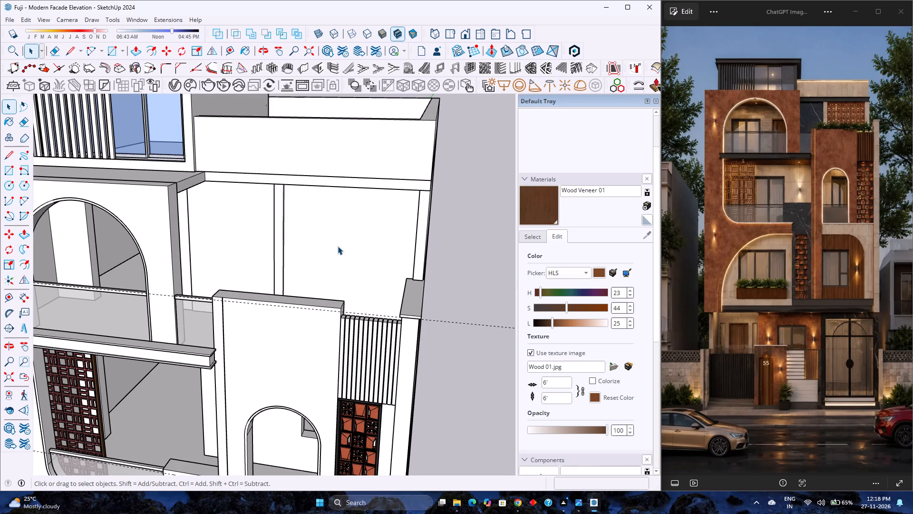
scroll(354, 255, "down", 5)
scroll(351, 259, "up", 6)
scroll(351, 259, "down", 5)
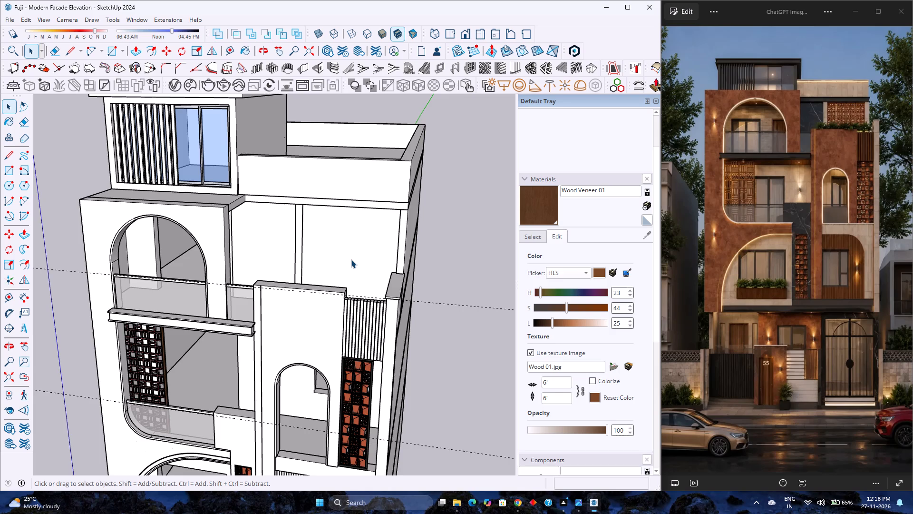
scroll(351, 259, "up", 4)
scroll(351, 259, "down", 4)
scroll(351, 259, "up", 5)
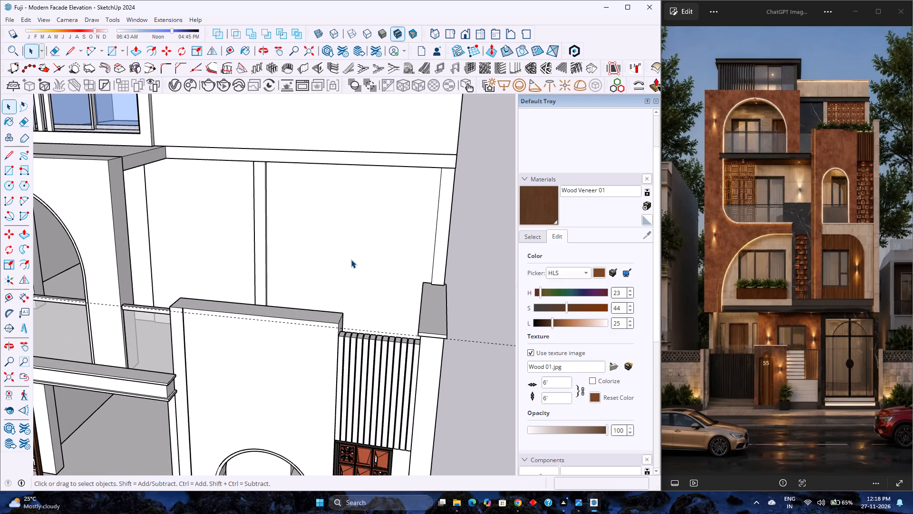
scroll(351, 259, "down", 3)
scroll(351, 259, "up", 3)
scroll(351, 259, "down", 2)
scroll(351, 259, "up", 1)
scroll(351, 259, "down", 3)
scroll(351, 259, "up", 4)
scroll(351, 259, "down", 4)
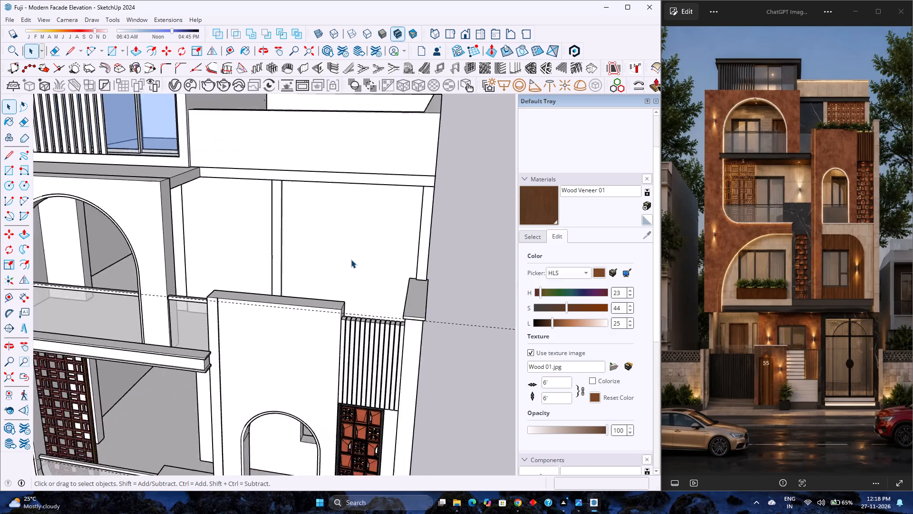
scroll(351, 259, "down", 4)
scroll(351, 259, "up", 7)
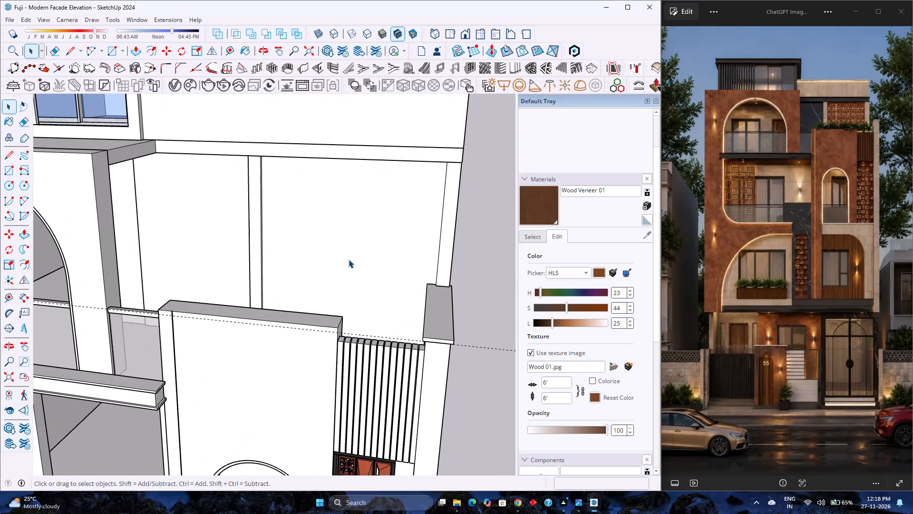
scroll(349, 259, "down", 3)
scroll(349, 259, "up", 3)
scroll(349, 259, "down", 2)
scroll(349, 259, "up", 5)
scroll(349, 259, "down", 3)
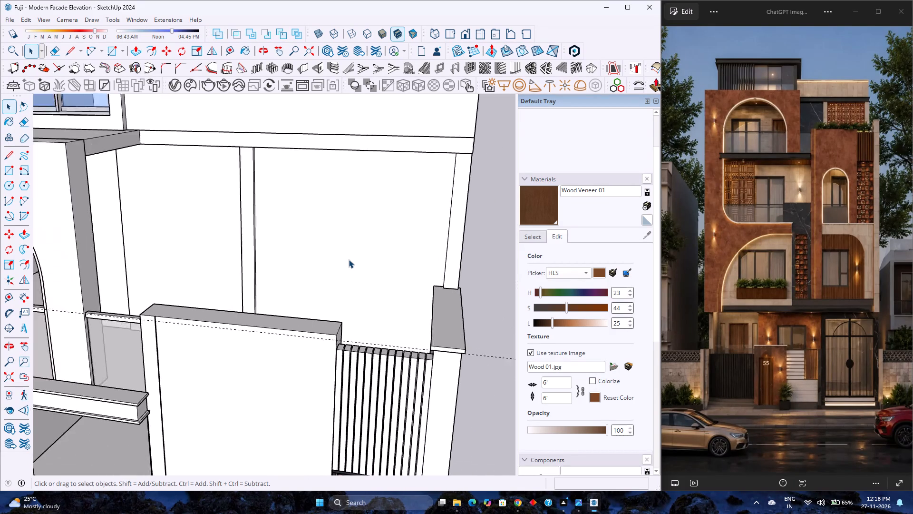
scroll(349, 259, "up", 3)
scroll(349, 259, "down", 3)
Open the third-floor wall group for editing and select the wide wall face above the slatted panel.
double_click(349, 258)
triple_click(349, 258)
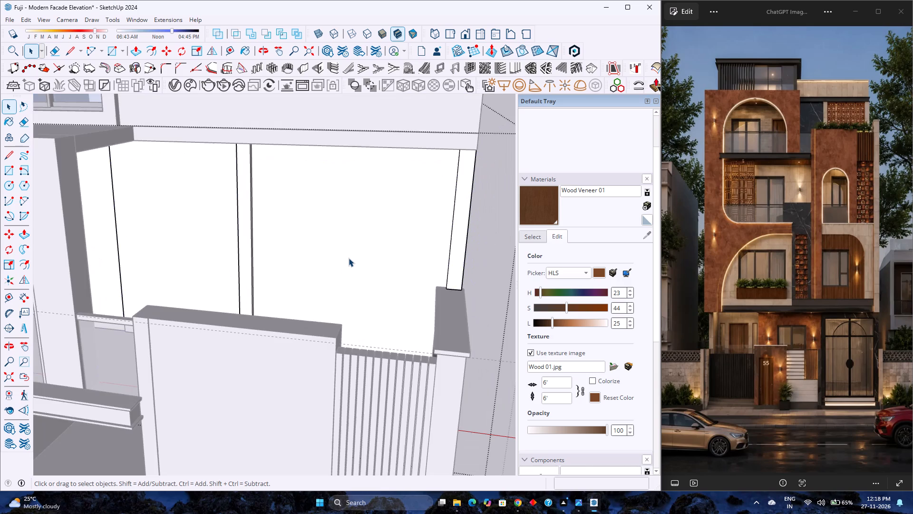
left_click(349, 258)
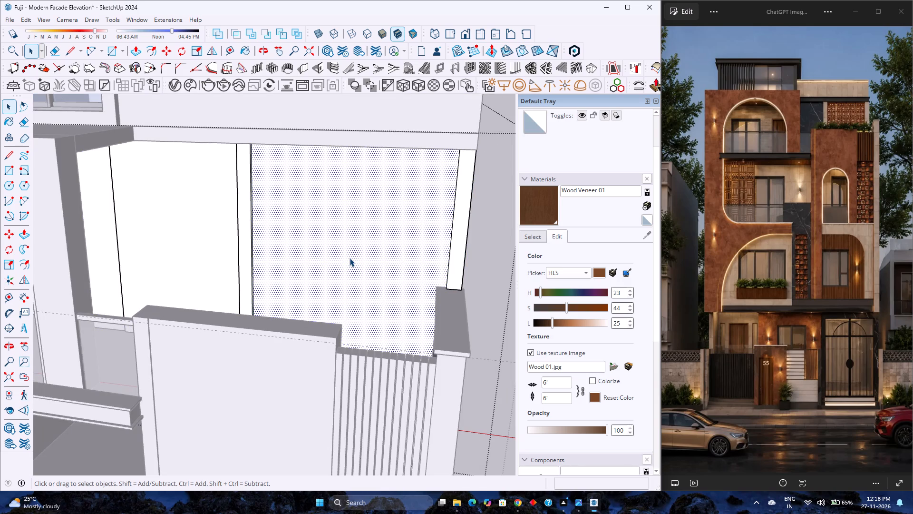
Open 3D Warehouse and browse the Jaali models for a decorative screen suited to the third-floor wall.
left_click(131, 19)
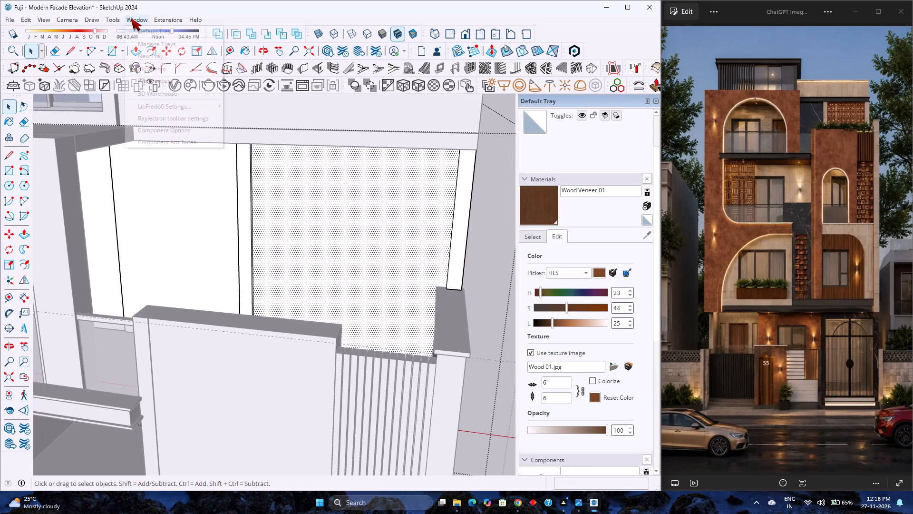
left_click(149, 97)
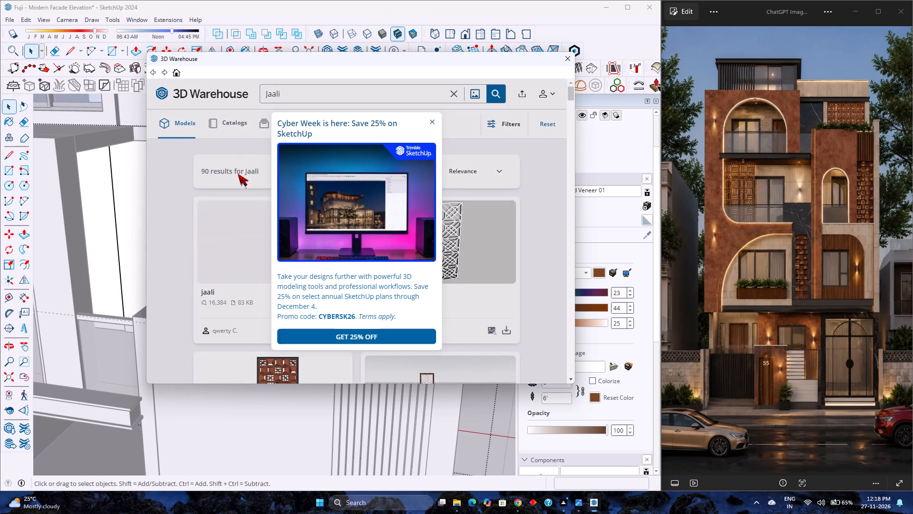
scroll(295, 167, "down", 4)
scroll(295, 168, "up", 3)
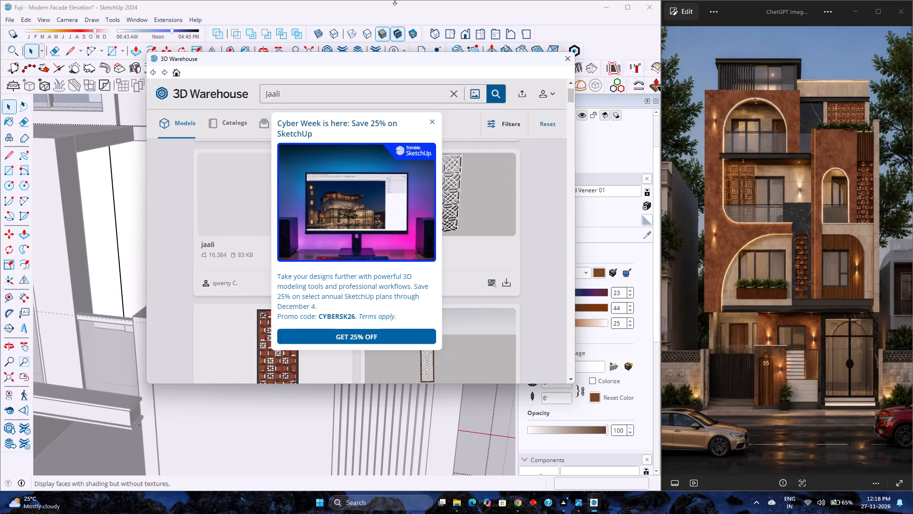
left_click(427, 120)
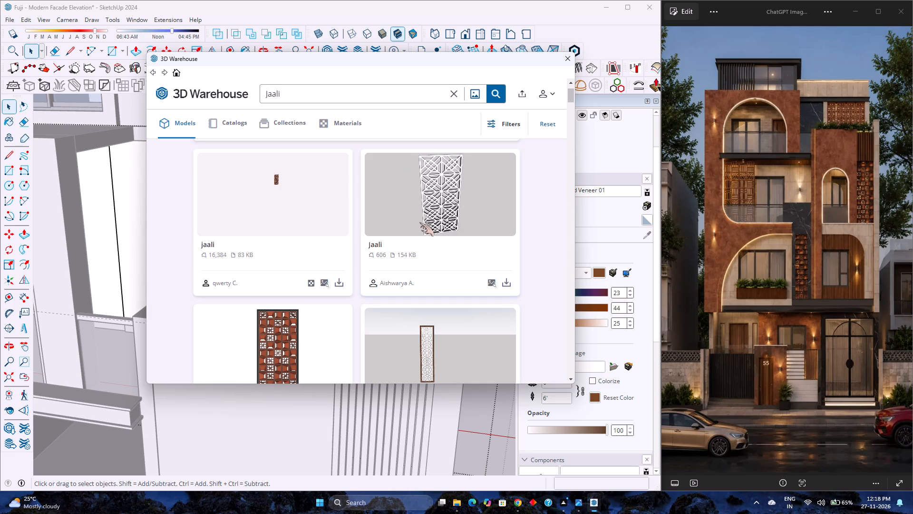
scroll(414, 237, "down", 3)
scroll(414, 237, "up", 3)
scroll(414, 237, "down", 3)
scroll(414, 237, "up", 3)
scroll(414, 237, "down", 3)
scroll(414, 236, "up", 3)
scroll(414, 236, "down", 3)
scroll(414, 236, "up", 3)
scroll(414, 236, "down", 3)
scroll(414, 236, "up", 2)
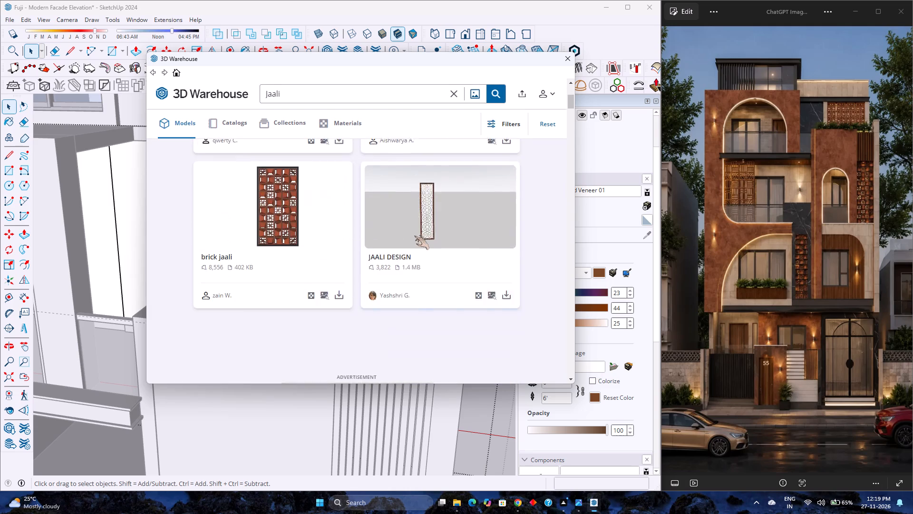
scroll(414, 236, "up", 1)
scroll(414, 236, "down", 4)
scroll(414, 236, "up", 3)
scroll(414, 236, "down", 2)
scroll(414, 236, "up", 3)
scroll(414, 236, "down", 4)
scroll(414, 236, "up", 5)
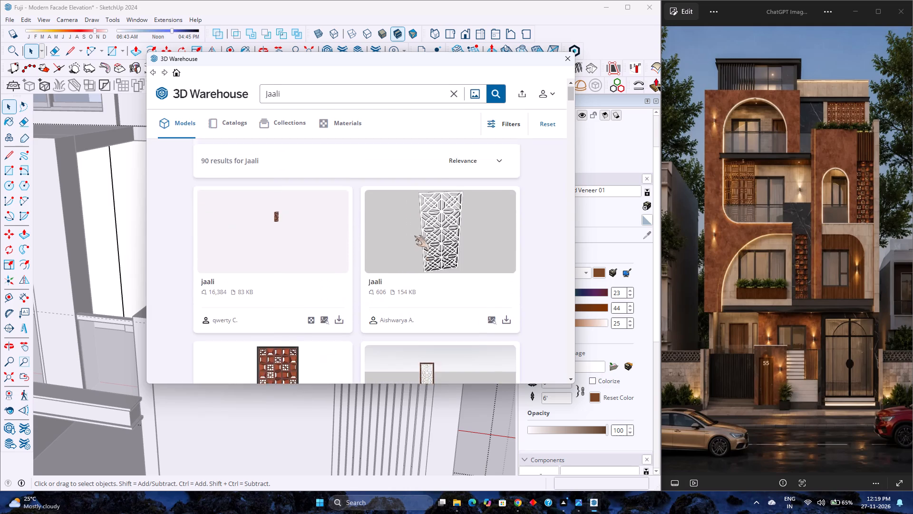
scroll(414, 236, "down", 3)
scroll(414, 236, "up", 3)
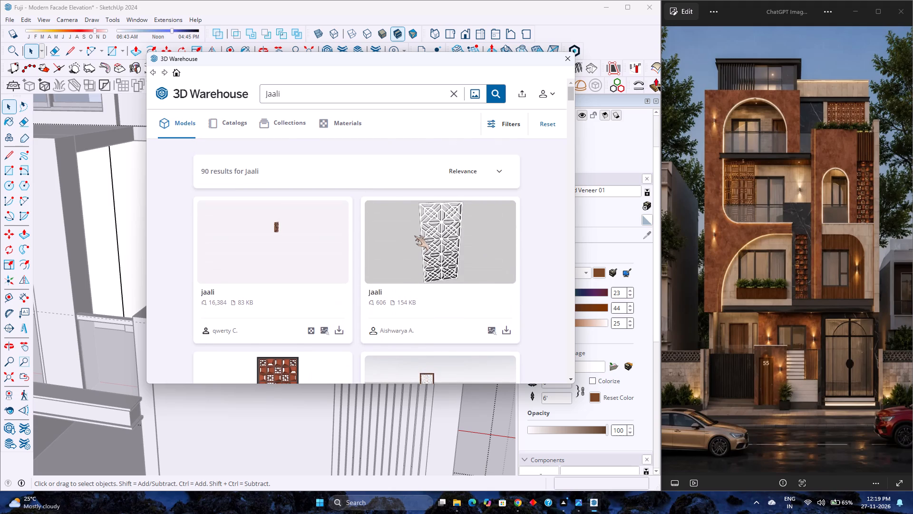
scroll(414, 236, "up", 3)
scroll(414, 236, "down", 10)
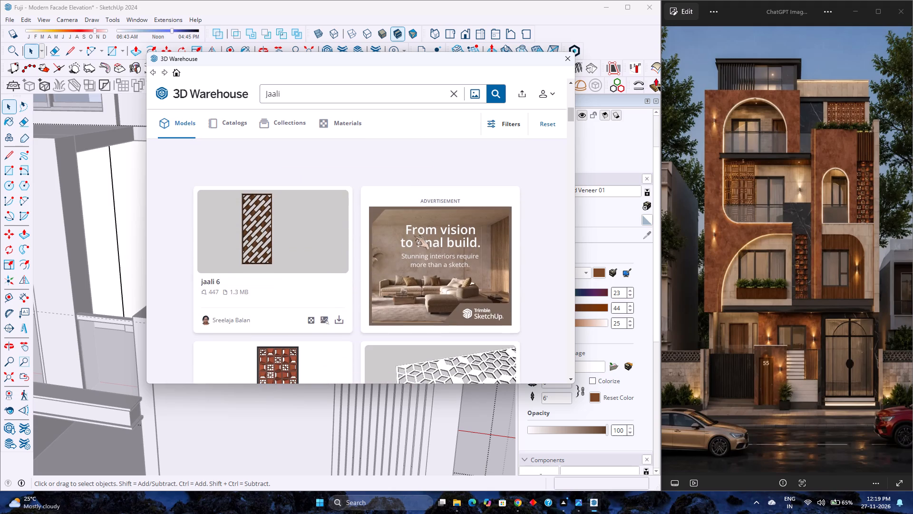
scroll(414, 236, "down", 1)
scroll(414, 236, "up", 1)
scroll(414, 236, "down", 6)
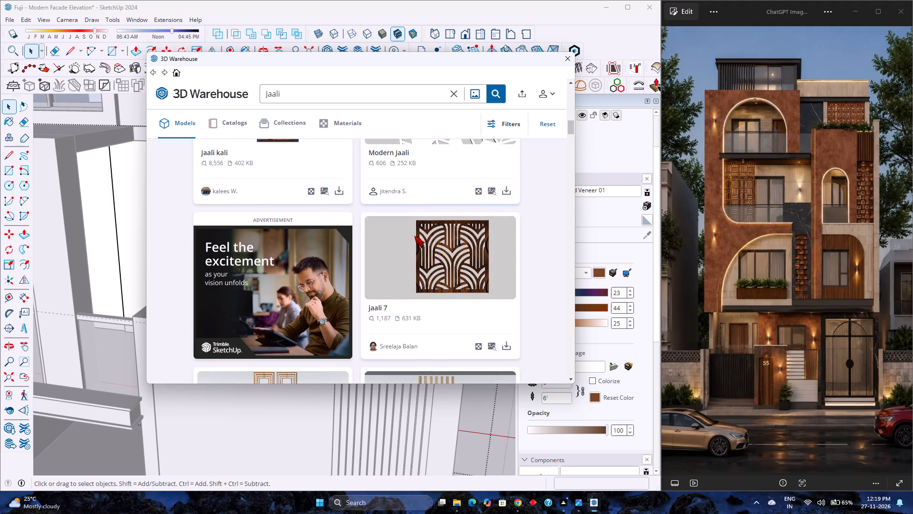
scroll(414, 236, "down", 3)
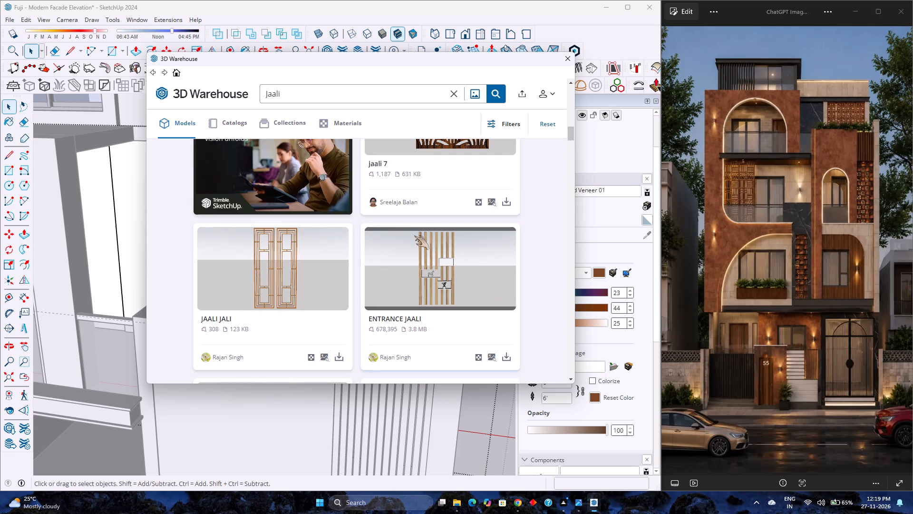
scroll(414, 236, "down", 3)
scroll(414, 236, "up", 2)
scroll(414, 236, "down", 3)
scroll(414, 236, "up", 6)
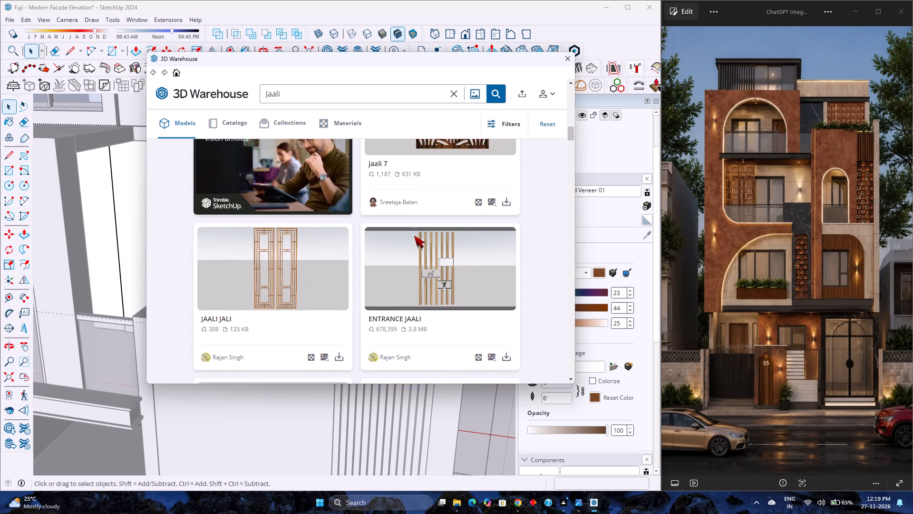
scroll(414, 236, "up", 2)
scroll(413, 236, "down", 3)
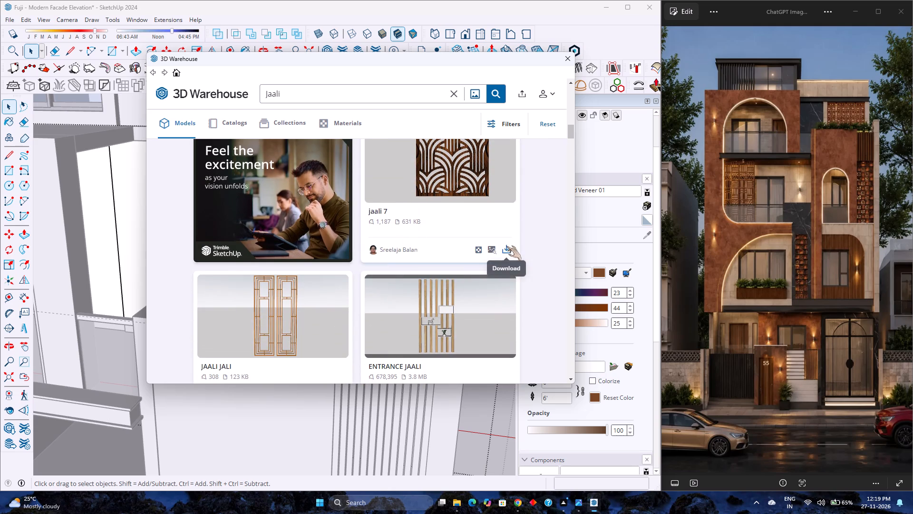
Download the jaali 7 model into the open wall group and place it in the empty space beside the building.
left_click(506, 246)
left_click(321, 231)
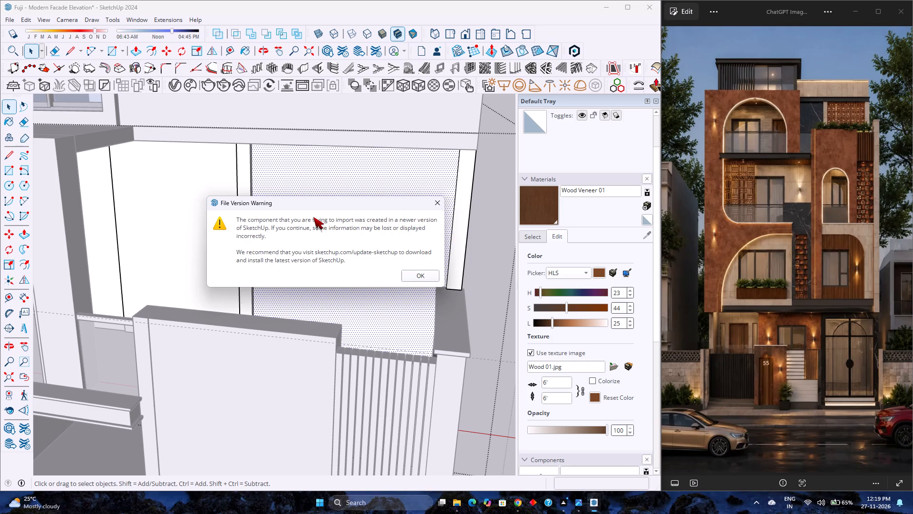
left_click(408, 275)
scroll(362, 260, "down", 8)
scroll(304, 305, "down", 4)
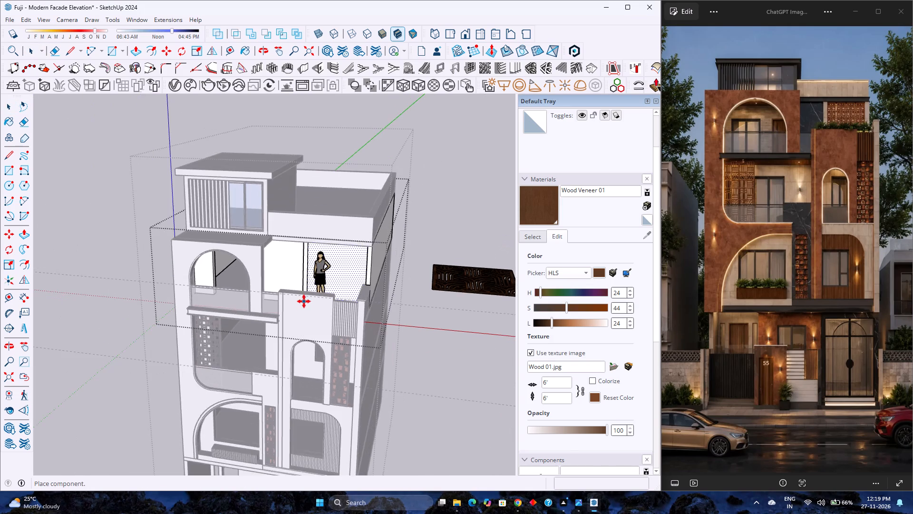
scroll(304, 301, "down", 8)
left_click(387, 334)
scroll(395, 332, "up", 2)
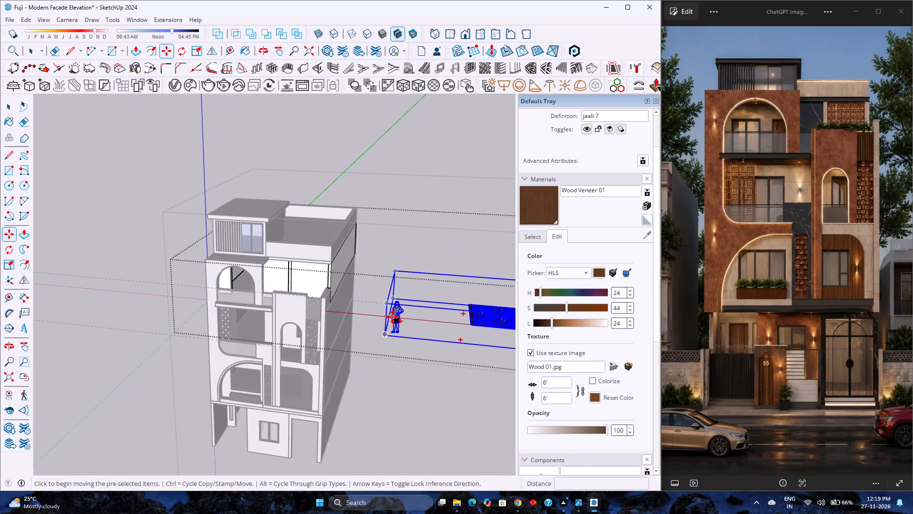
Delete the Sophie human figure from inside the imported jaali 7 component and leave component editing.
key("space")
triple_click(396, 316)
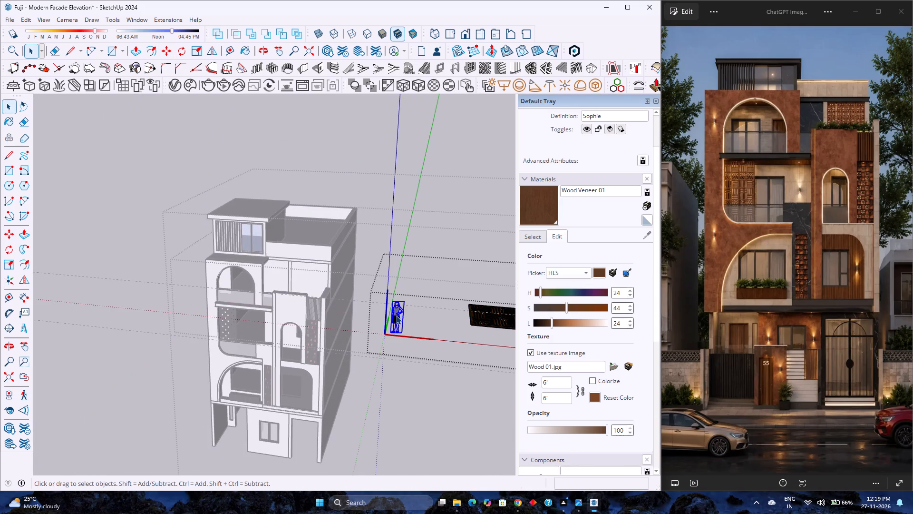
key("Delete")
scroll(352, 323, "down", 3)
key("Escape")
Scale the jaali 7 panel down uniformly by about 0.11, and again by about 0.74.
left_click(469, 317)
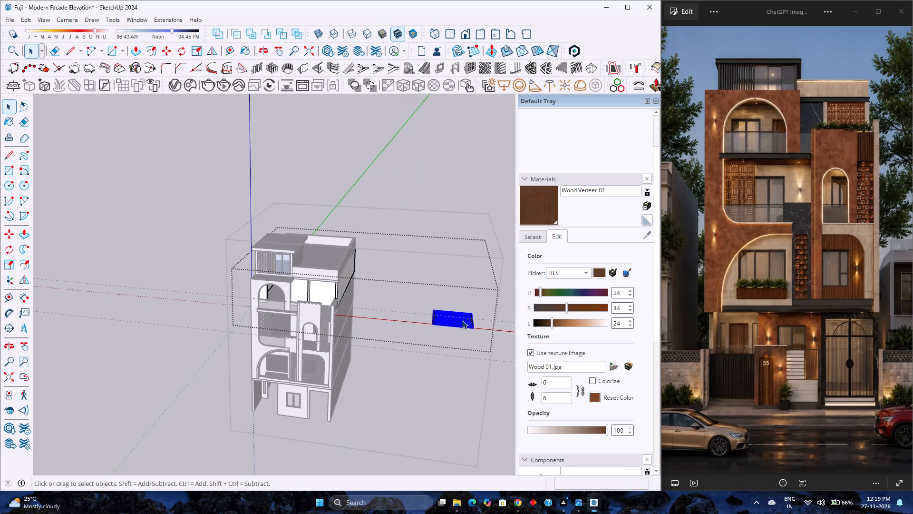
scroll(459, 322, "up", 3)
middle_click_drag(459, 323, 433, 423)
middle_click_drag(421, 383, 431, 468)
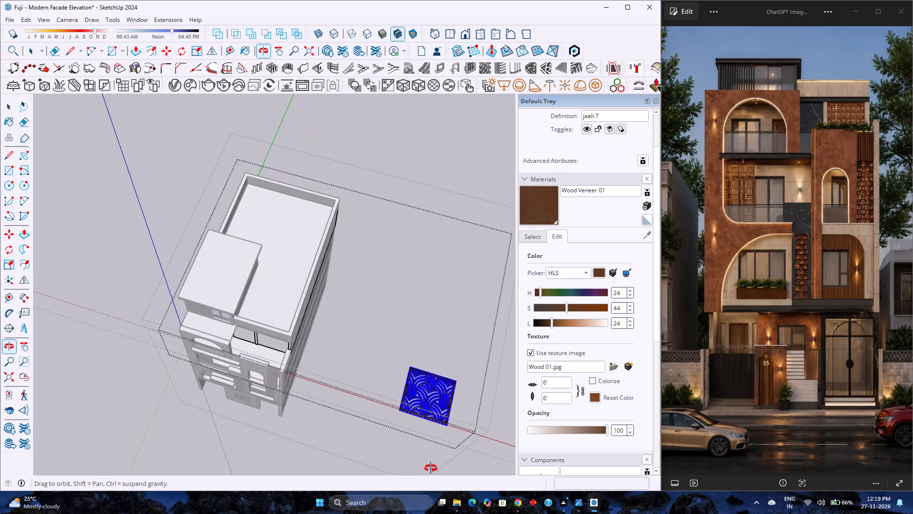
middle_click_drag(431, 468, 431, 467)
scroll(424, 431, "up", 4)
middle_click_drag(418, 397, 517, 458)
key("s")
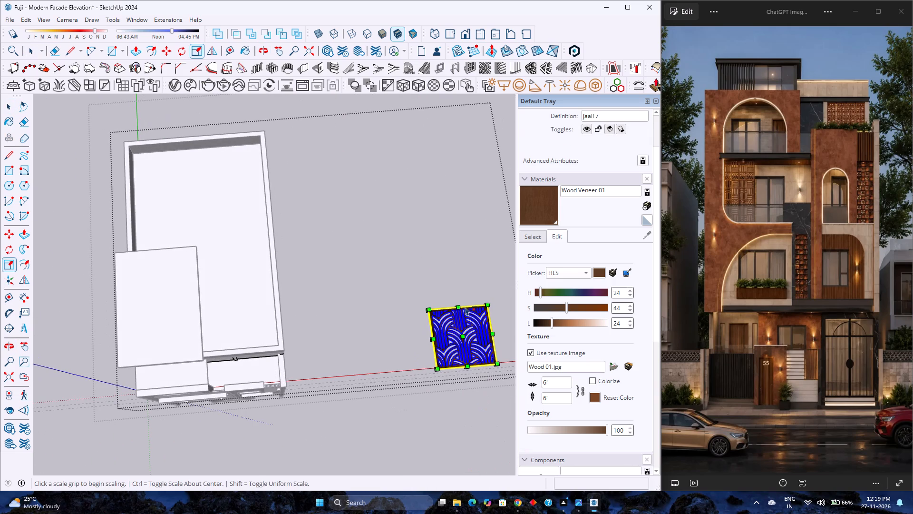
left_click(487, 307)
left_click(442, 362)
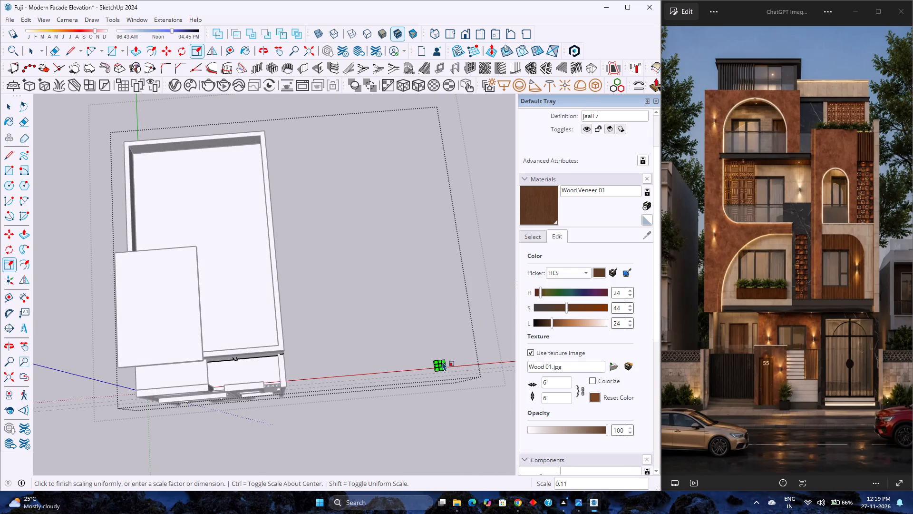
scroll(441, 378, "up", 20)
scroll(441, 378, "up", 3)
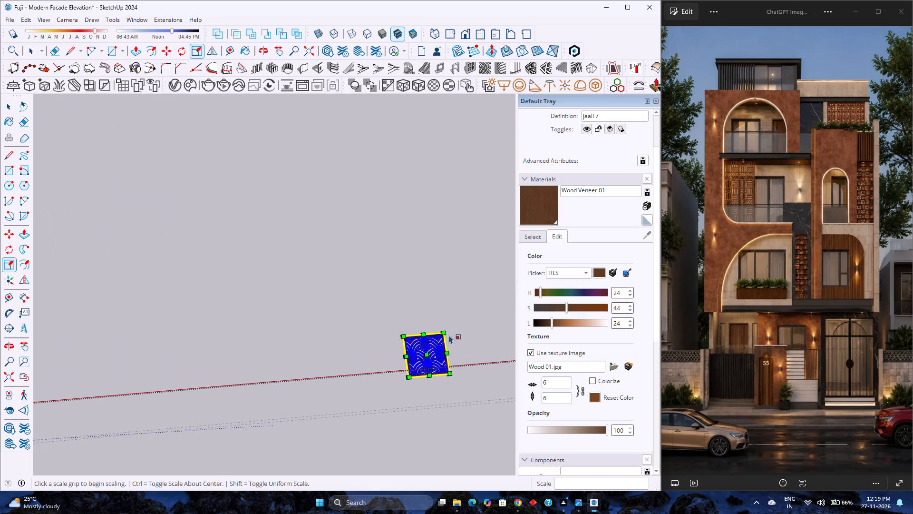
left_click(444, 331)
left_click(439, 348)
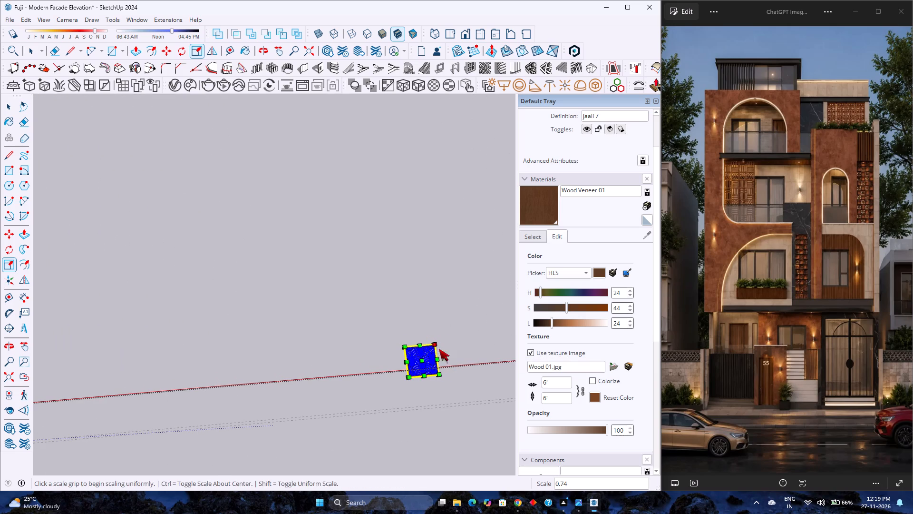
Rotate the jaali 7 panel 90° about the red axis around its lower corner so it stands upright.
left_click(185, 53)
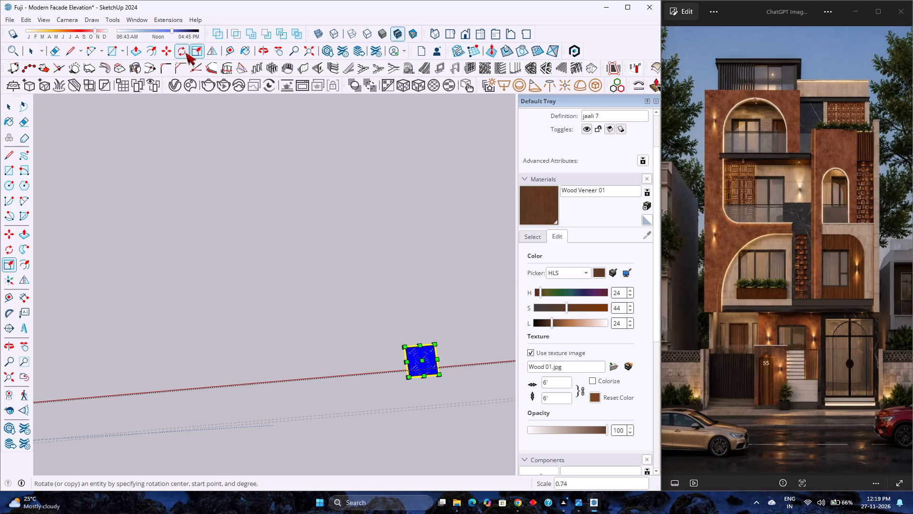
key("Left")
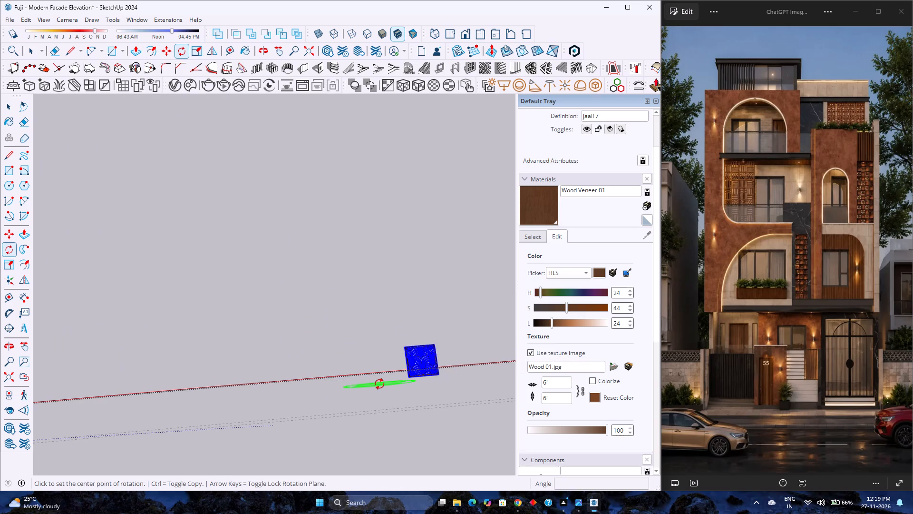
key("Right")
scroll(402, 384, "up", 4)
middle_click_drag(403, 383, 406, 382)
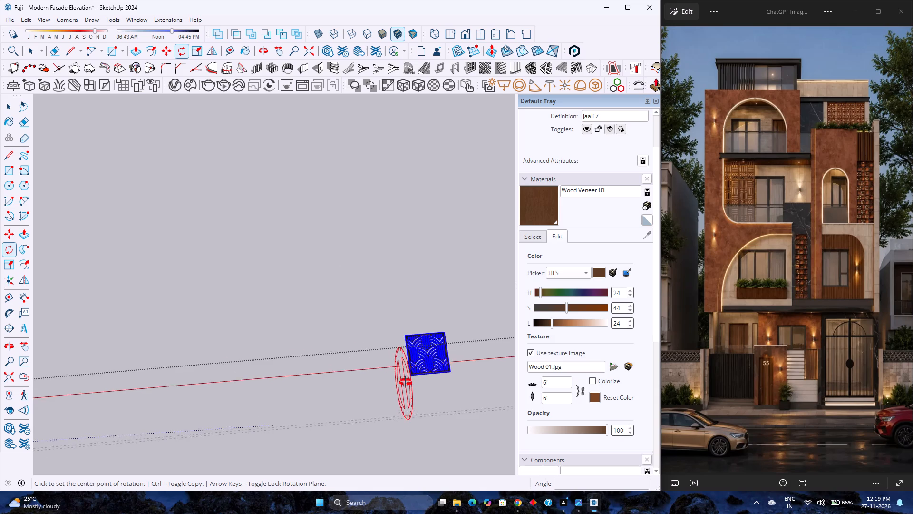
middle_click_drag(406, 382, 470, 284)
middle_click(470, 284)
scroll(419, 299, "down", 10)
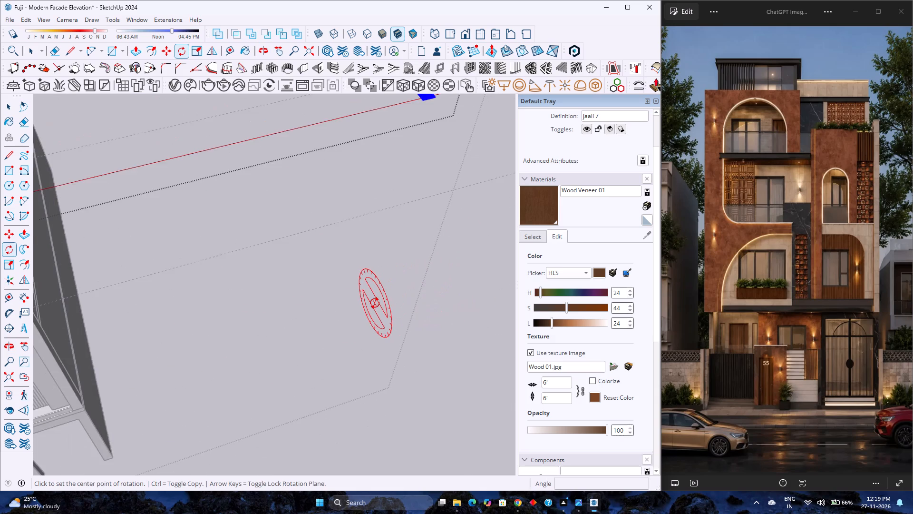
scroll(375, 303, "down", 3)
scroll(401, 183, "up", 3, "shift")
middle_click_drag(405, 179, 362, 277, "shift")
scroll(374, 236, "up", 2)
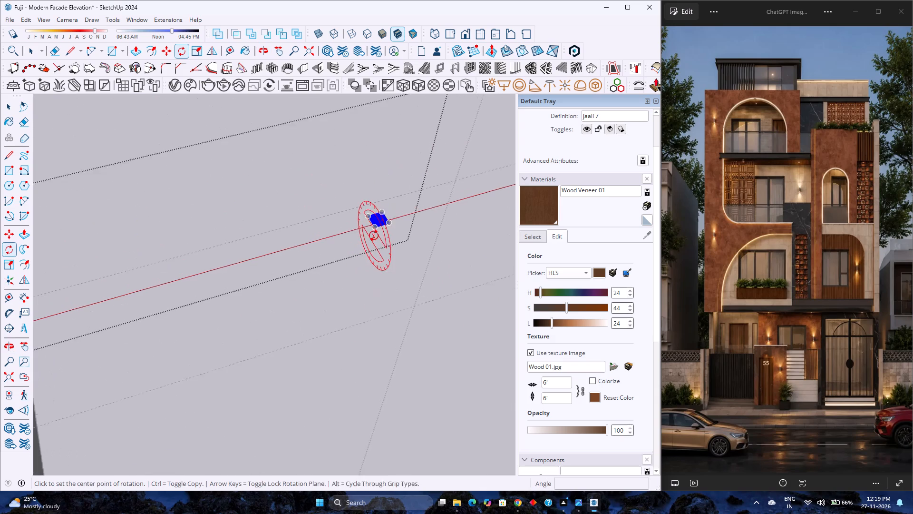
scroll(374, 236, "up", 20)
scroll(374, 236, "up", 4)
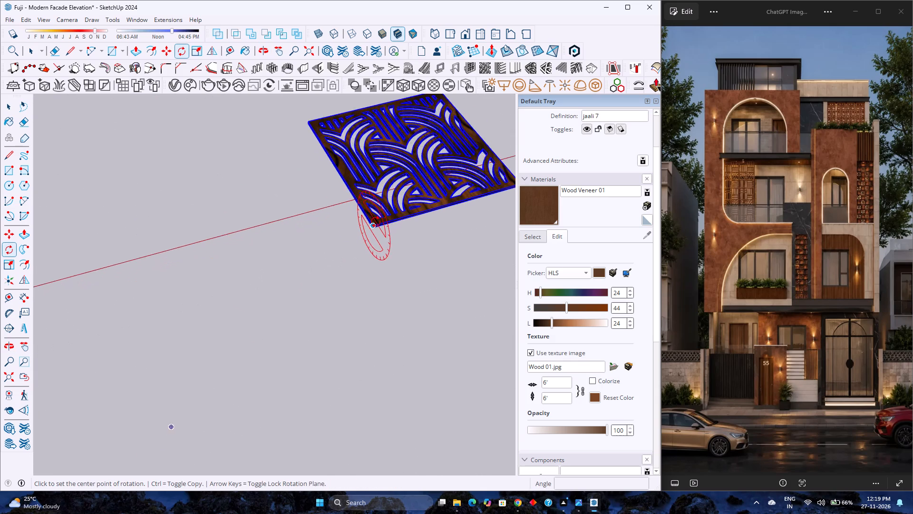
scroll(376, 222, "up", 2)
left_click(376, 225)
scroll(351, 206, "down", 8)
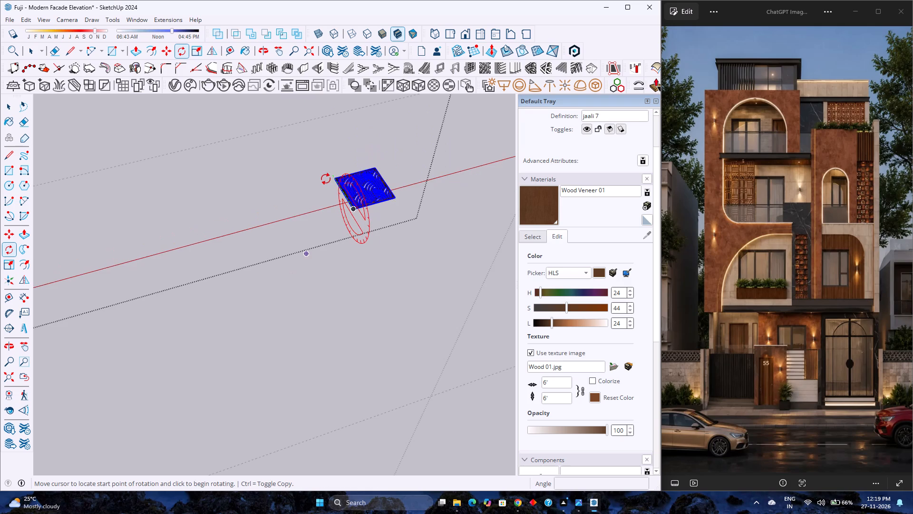
left_click(334, 178)
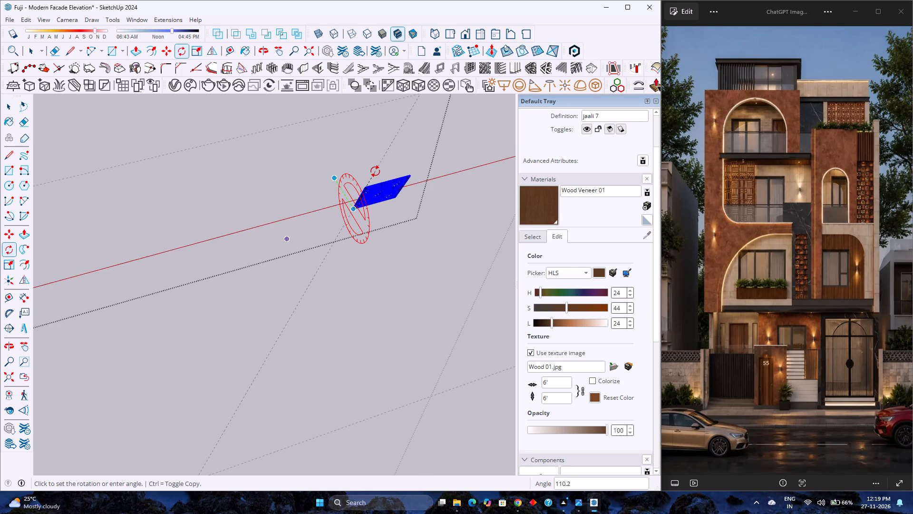
key("9")
key("0")
key("Return")
Move the upright jaali 7 panel by its bottom corner onto the third-floor wall, at the foot of the vertical post.
scroll(345, 226, "down", 3)
scroll(308, 260, "down", 2)
middle_click_drag(303, 257, 303, 257, "shift")
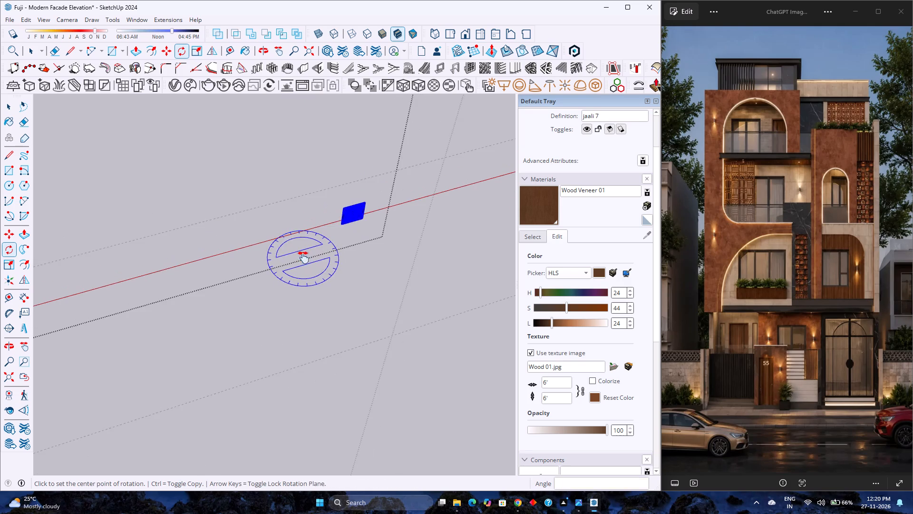
middle_click_drag(303, 257, 445, 340, "shift")
middle_click(445, 340, "shift")
scroll(419, 324, "down", 5)
middle_click_drag(401, 315, 368, 275)
key("m")
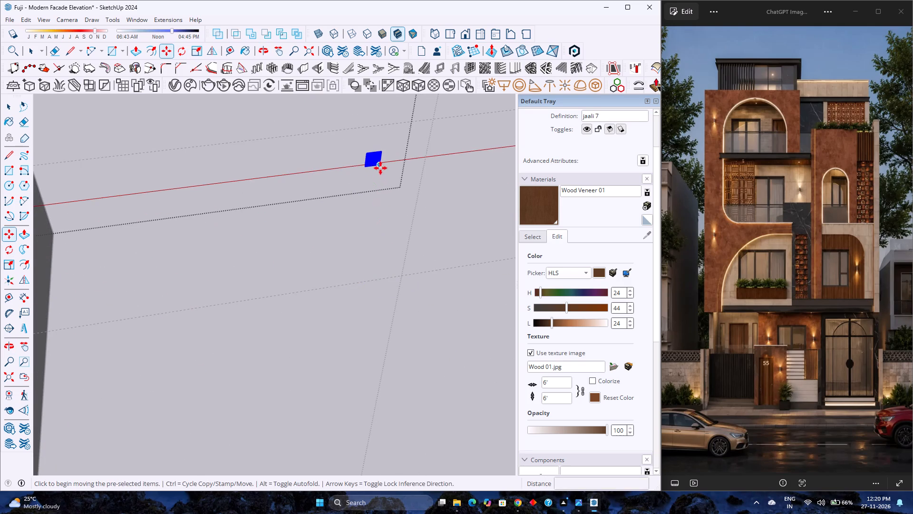
scroll(379, 167, "up", 10)
left_click(358, 168)
scroll(330, 172, "down", 7)
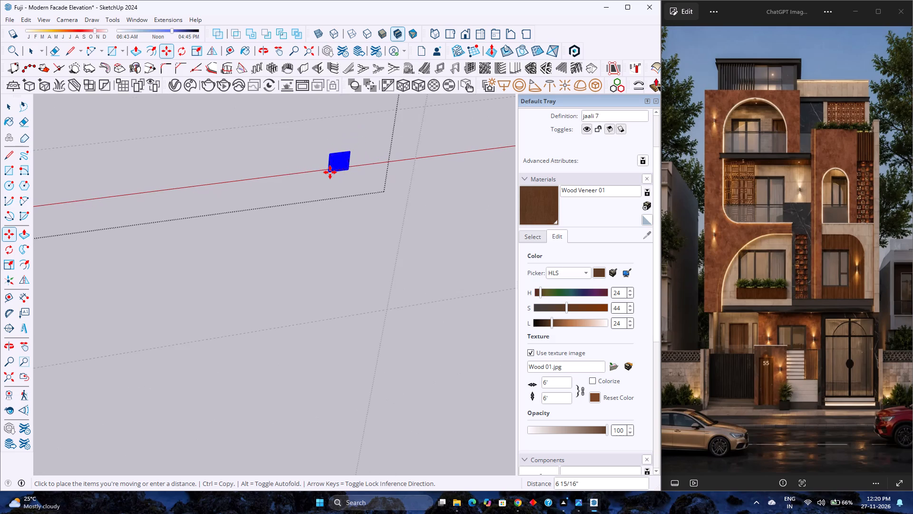
scroll(330, 172, "down", 4)
middle_click_drag(221, 173, 451, 222, "shift")
scroll(439, 218, "down", 7)
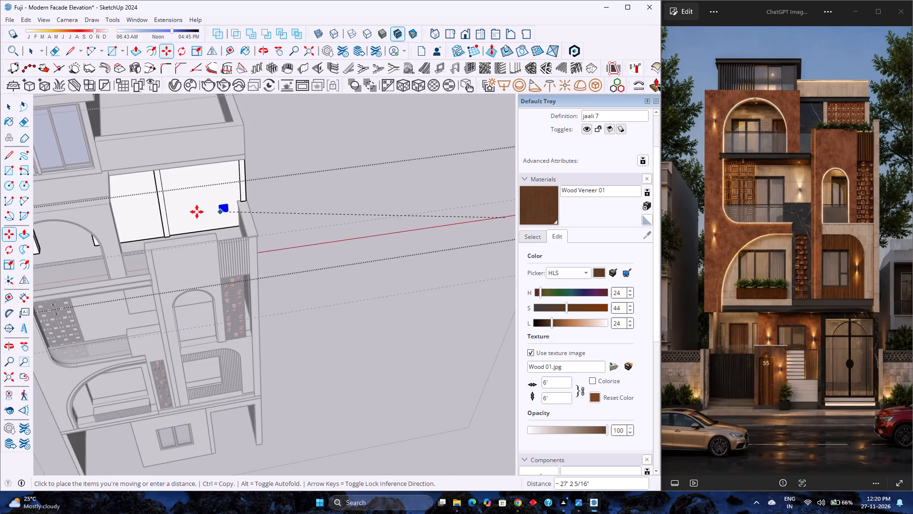
scroll(170, 214, "up", 19)
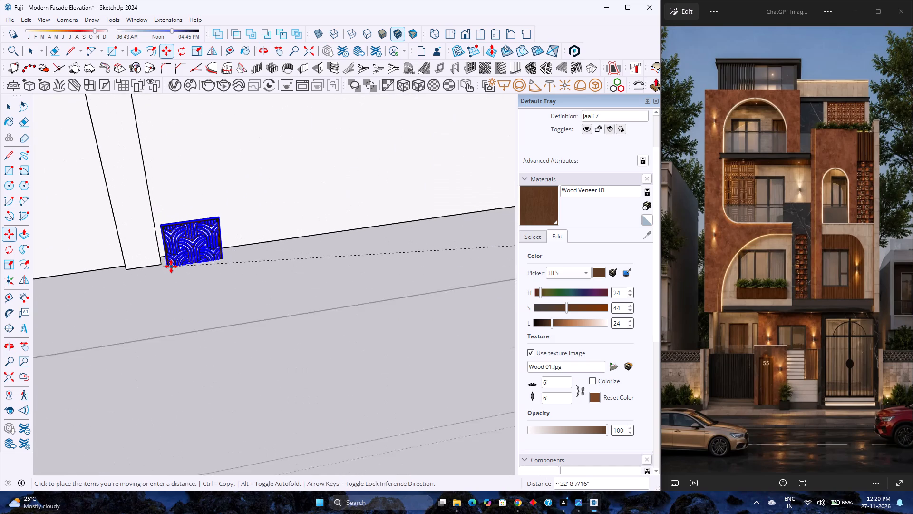
scroll(171, 267, "up", 1)
left_click(162, 261)
Shift the jaali 7 panel so its bottom corner meets the recessed corner between the vertical post and the wall.
scroll(203, 248, "up", 2)
middle_click_drag(203, 248, 40, 315)
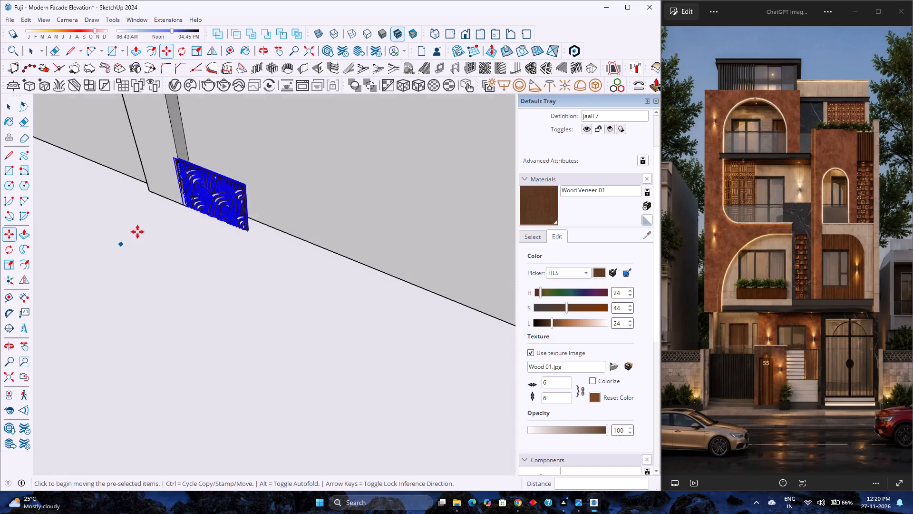
scroll(171, 212, "up", 7)
middle_click_drag(230, 198, 245, 281, "shift")
middle_click(245, 281, "shift")
middle_click_drag(189, 297, 301, 205)
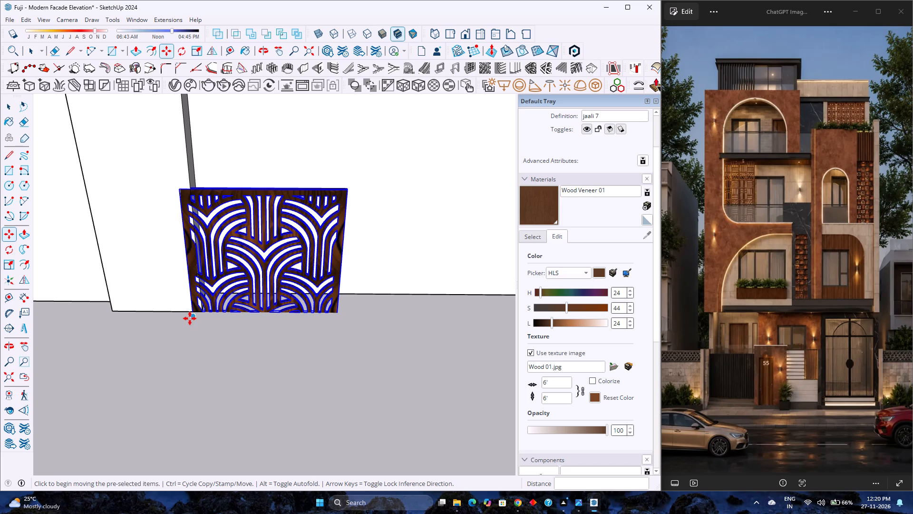
left_click(191, 318)
left_click(203, 307)
Scale the jaali 7 panel along its blue axis by about 4.76 to thicken it.
middle_click_drag(255, 300, 80, 332)
middle_click(80, 332)
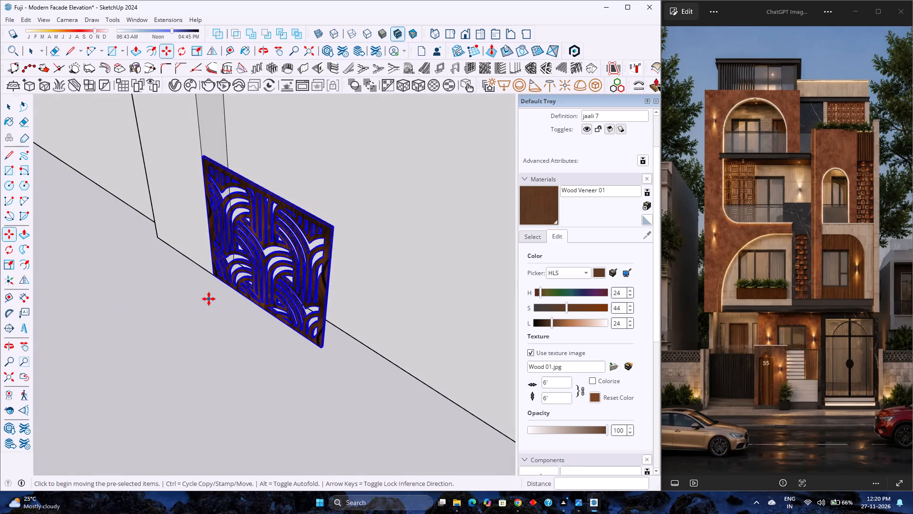
key("s")
scroll(257, 249, "up", 4)
left_click(272, 255)
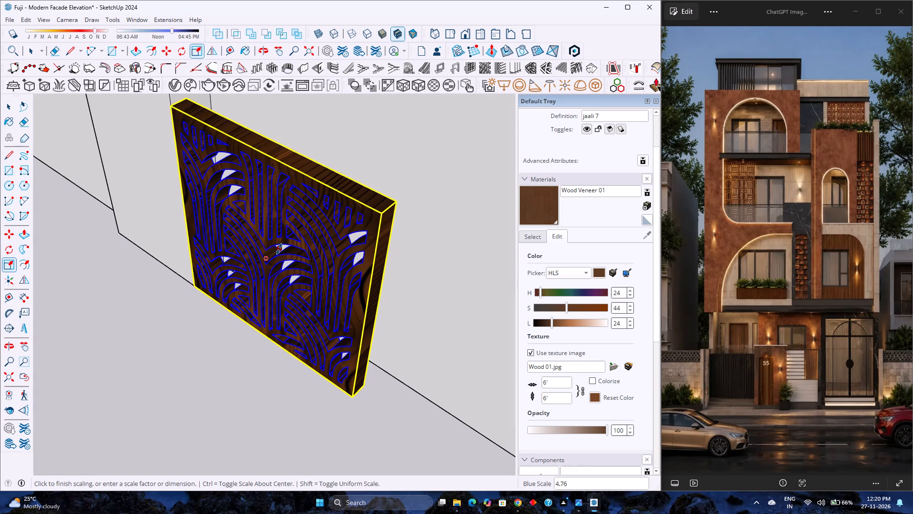
left_click(279, 250)
scroll(268, 292, "down", 1)
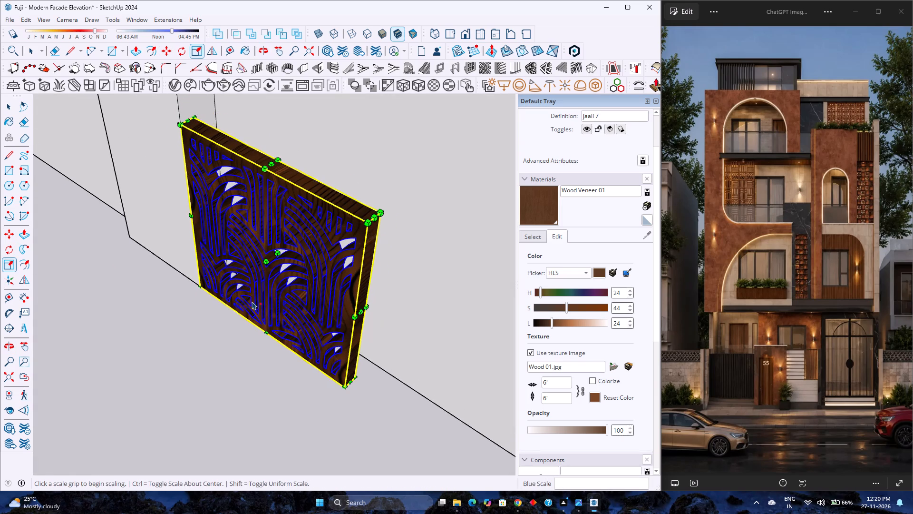
Copy the jaali 7 panel directly above itself, corner to corner, about 9 5/8" up.
middle_click_drag(252, 301, 377, 219)
scroll(339, 238, "down", 12)
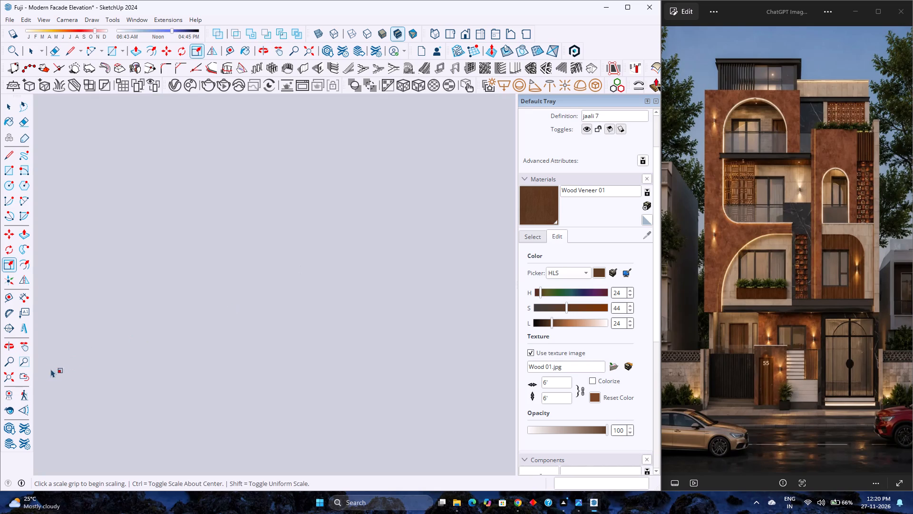
left_click(3, 379)
scroll(291, 220, "up", 4)
middle_click_drag(318, 231, 311, 298, "shift")
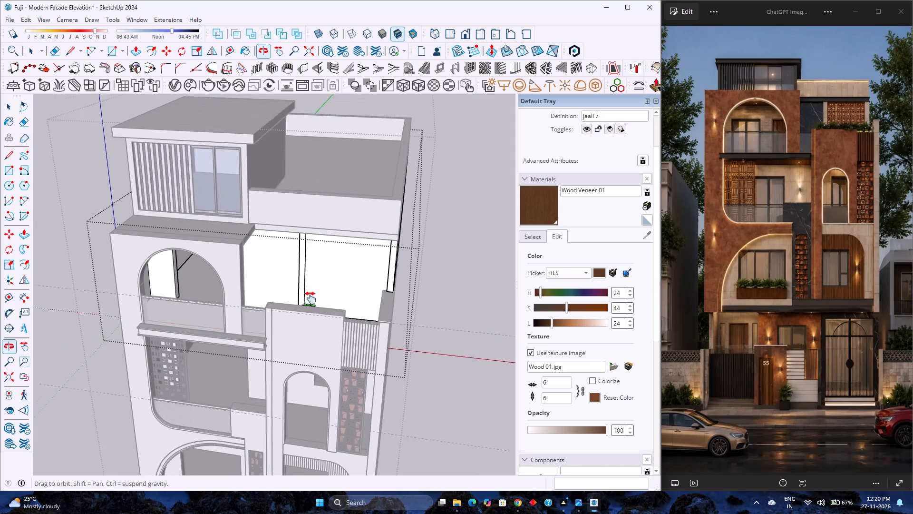
middle_click_drag(311, 298, 309, 310, "shift")
middle_click_drag(307, 342, 313, 381)
key("space")
scroll(310, 333, "up", 5)
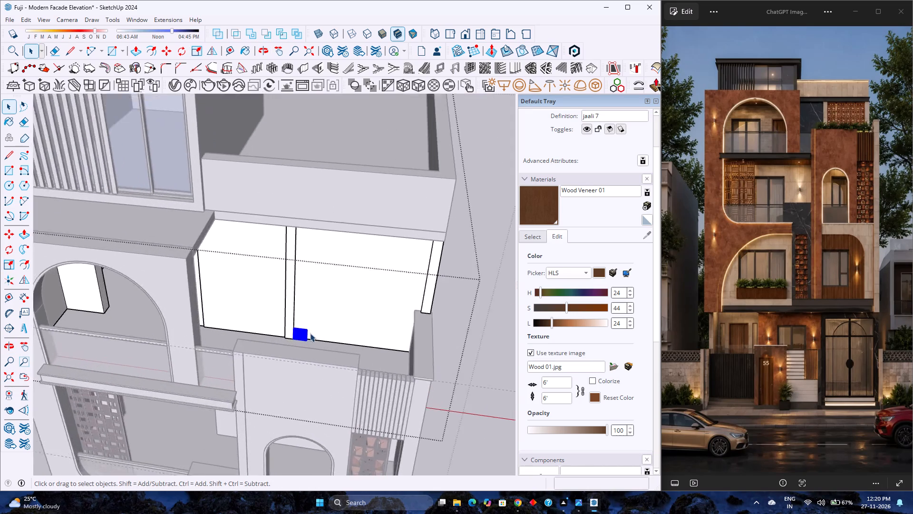
scroll(310, 333, "up", 4)
key("Escape")
scroll(292, 337, "up", 16)
middle_click_drag(292, 337, 320, 280)
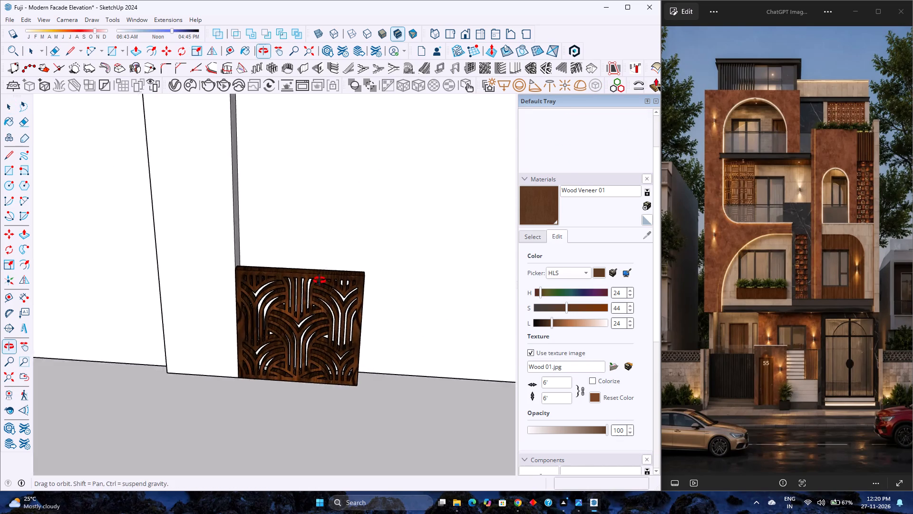
middle_click_drag(320, 280, 334, 253)
scroll(302, 341, "up", 1)
middle_click_drag(301, 337, 300, 312)
double_click(302, 322)
double_click(300, 326)
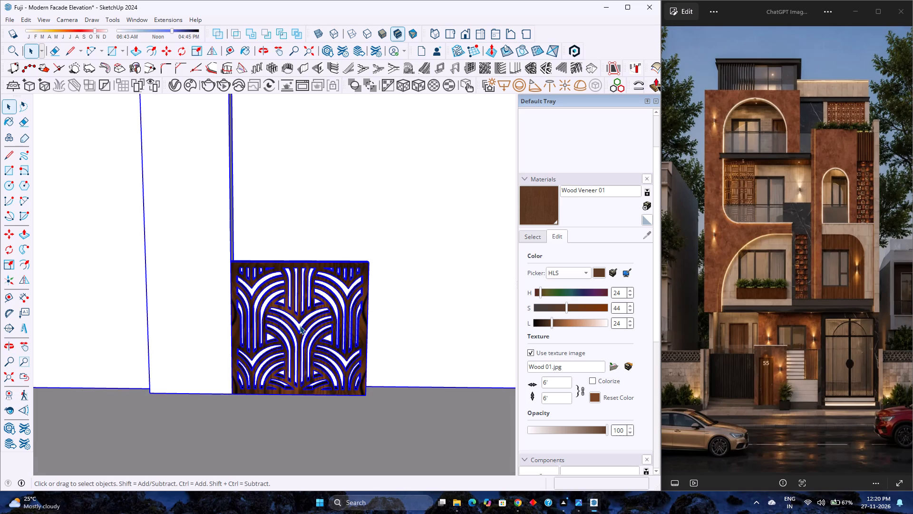
left_click(299, 326)
left_click(299, 326)
left_click(301, 346)
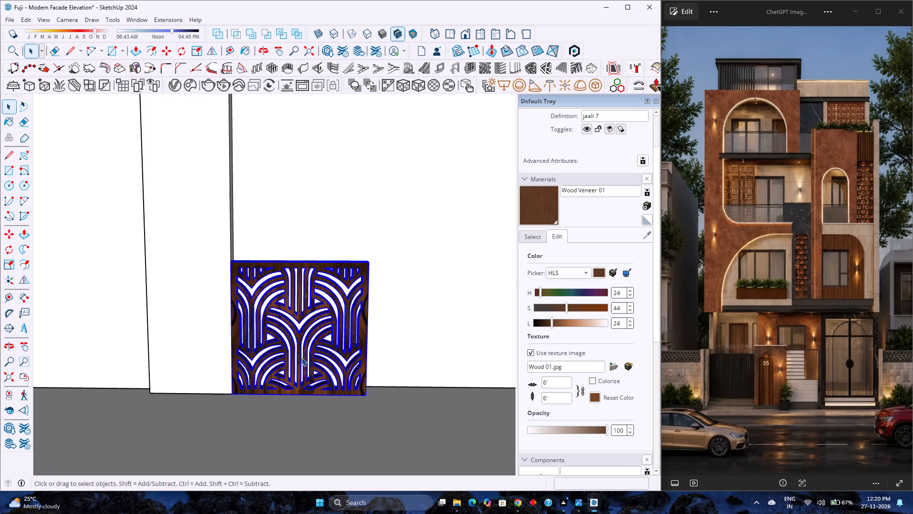
key("m")
left_click(233, 398)
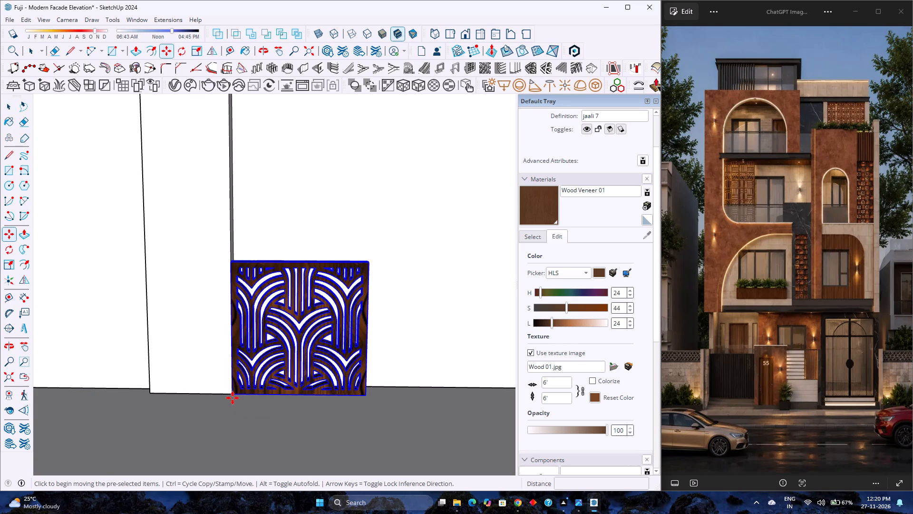
left_click(230, 261)
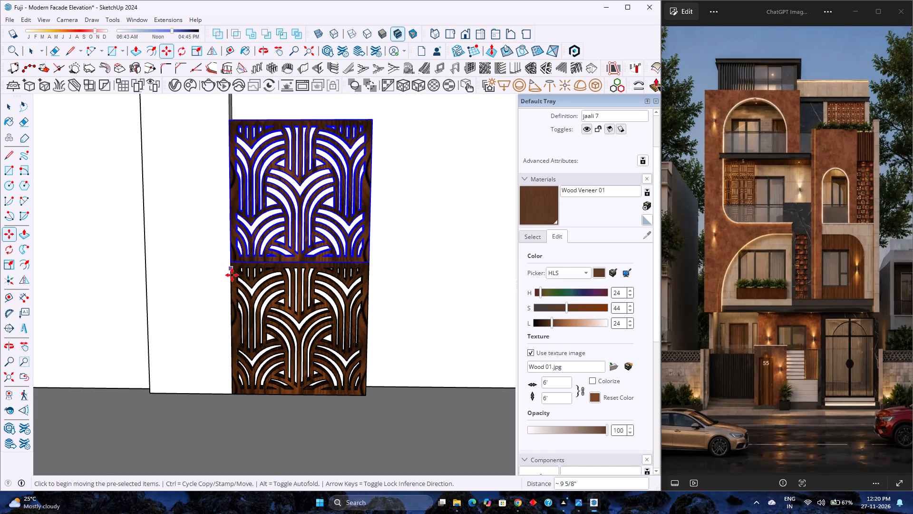
Multiply the copied jaali 7 panel into an upward array of 8 copies.
scroll(243, 309, "down", 6)
left_click(15, 375)
middle_click_drag(298, 239, 248, 353)
key("asterisk")
key("8")
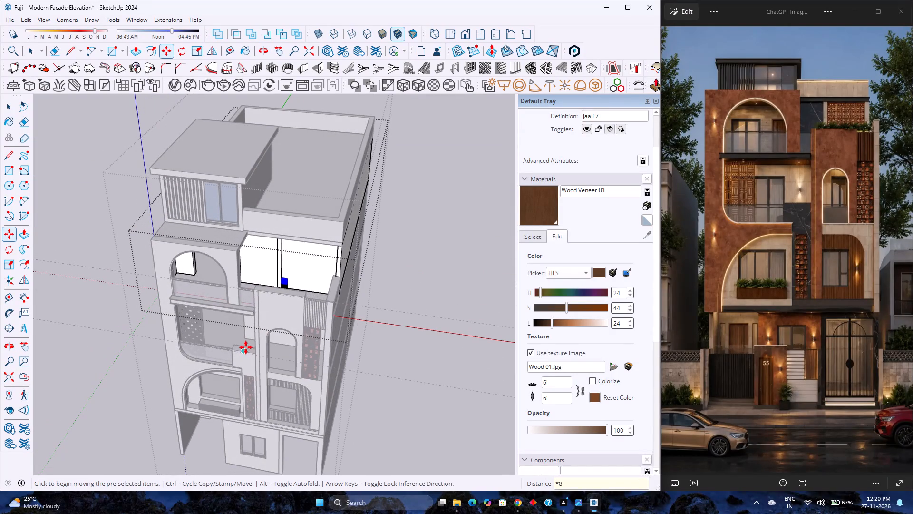
key("Return")
Select all the stacked jaali 7 panels and combine them into one group.
middle_click_drag(248, 339, 315, 263)
scroll(323, 196, "up", 6)
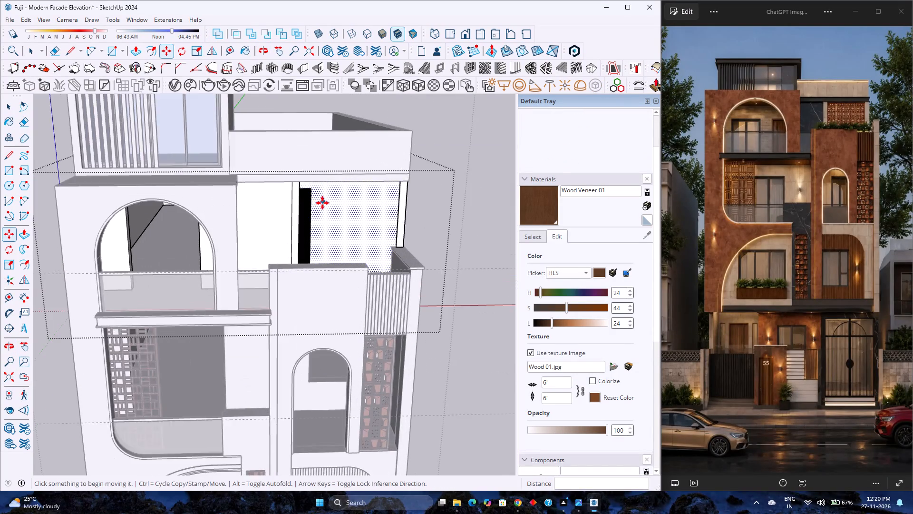
scroll(322, 203, "up", 16)
middle_click_drag(320, 251, 284, 293)
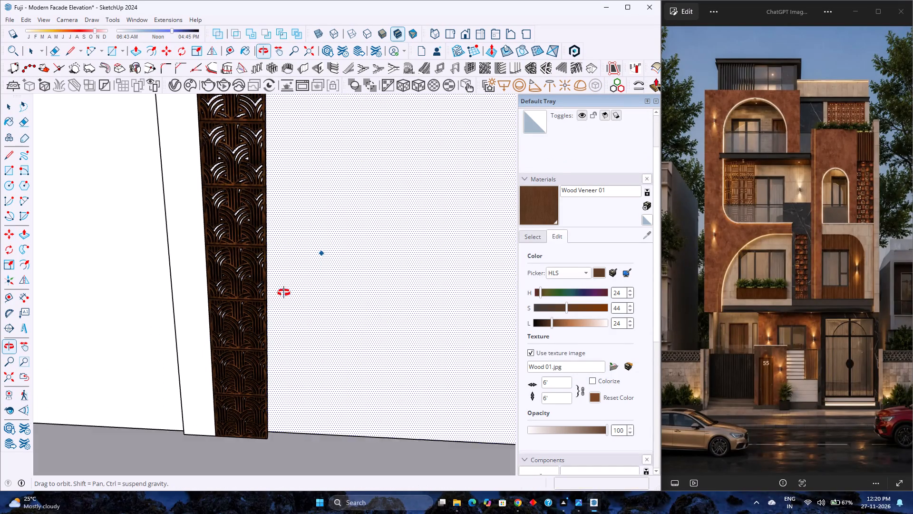
middle_click_drag(284, 293, 253, 315)
middle_click(253, 315)
scroll(253, 313, "down", 7)
middle_click_drag(260, 278, 260, 332, "shift")
key("space")
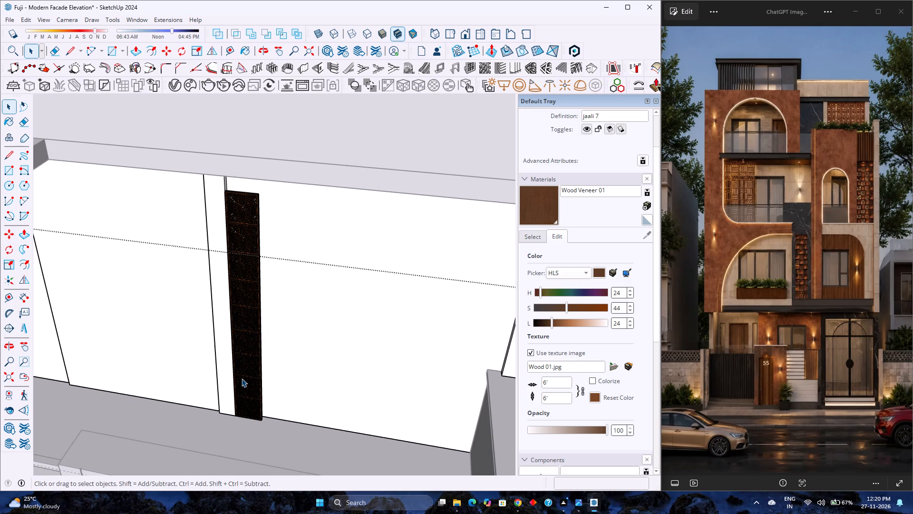
left_click(246, 404)
right_click(251, 409)
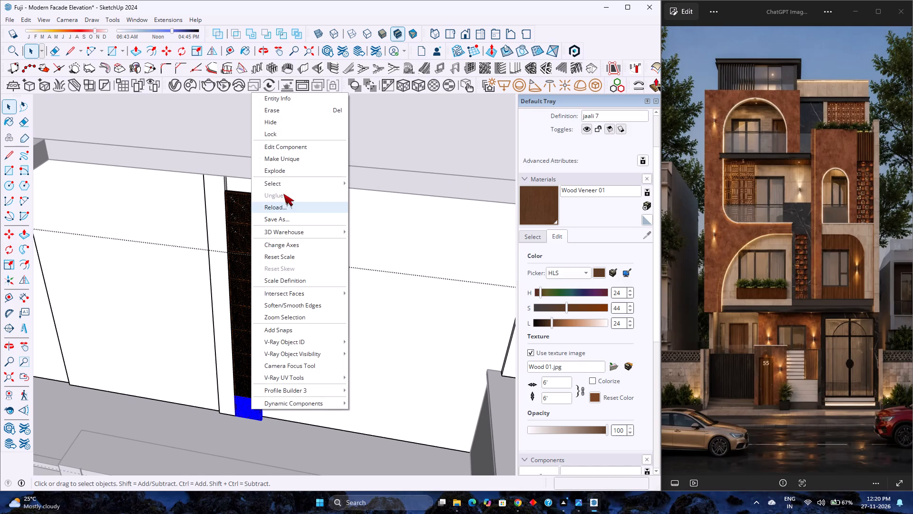
left_click(403, 192)
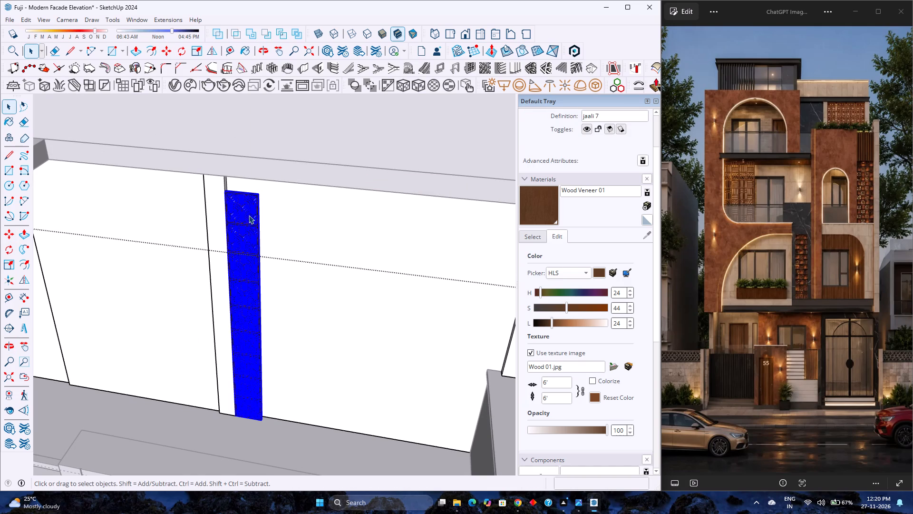
right_click(249, 215)
left_click(294, 312)
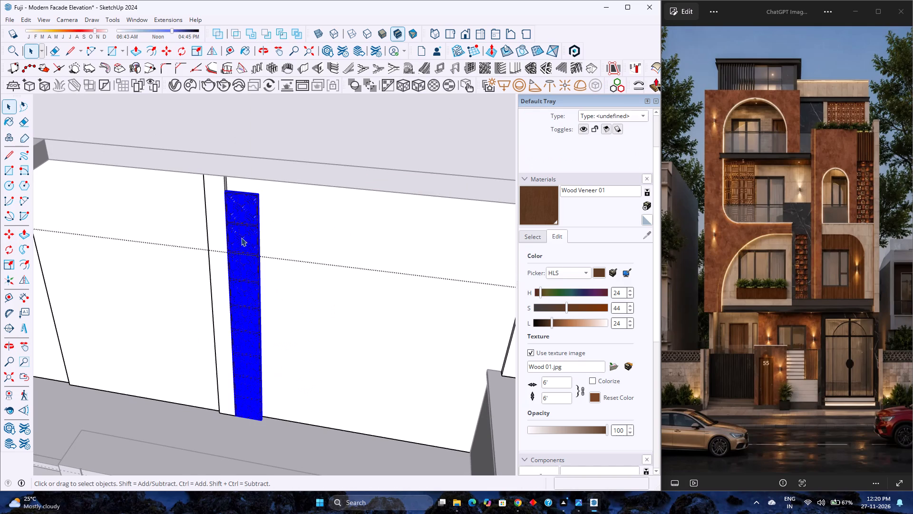
Move the grouped jaali 7 stack 15' along the red axis, out beside the building.
key("m")
left_click(223, 190)
scroll(258, 206, "down", 5)
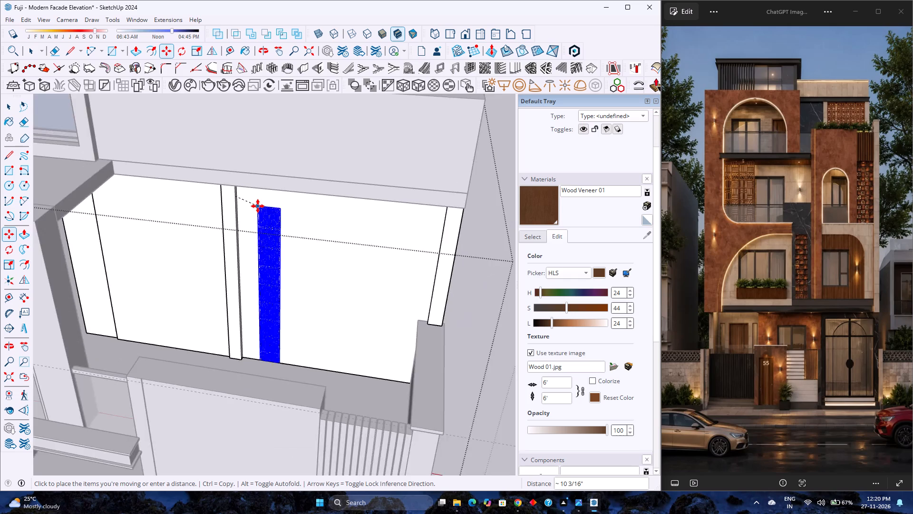
scroll(258, 206, "down", 6)
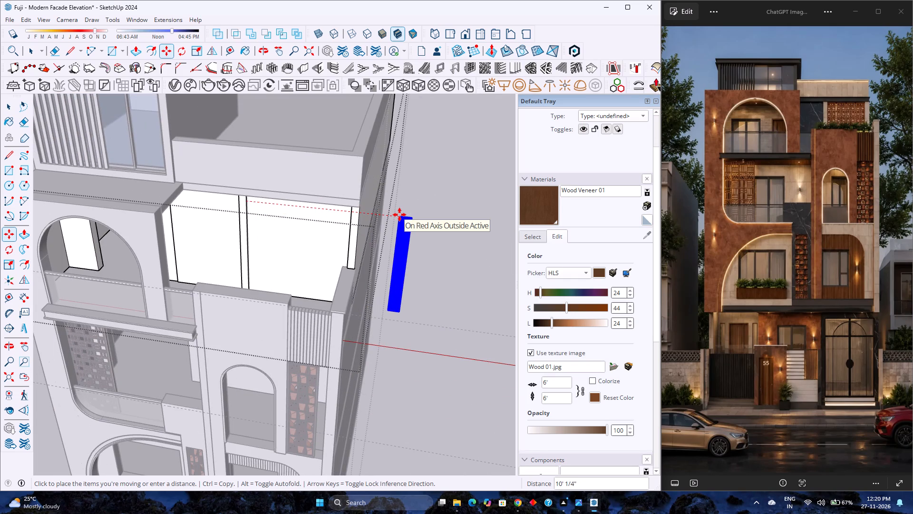
type("15'")
key("Return")
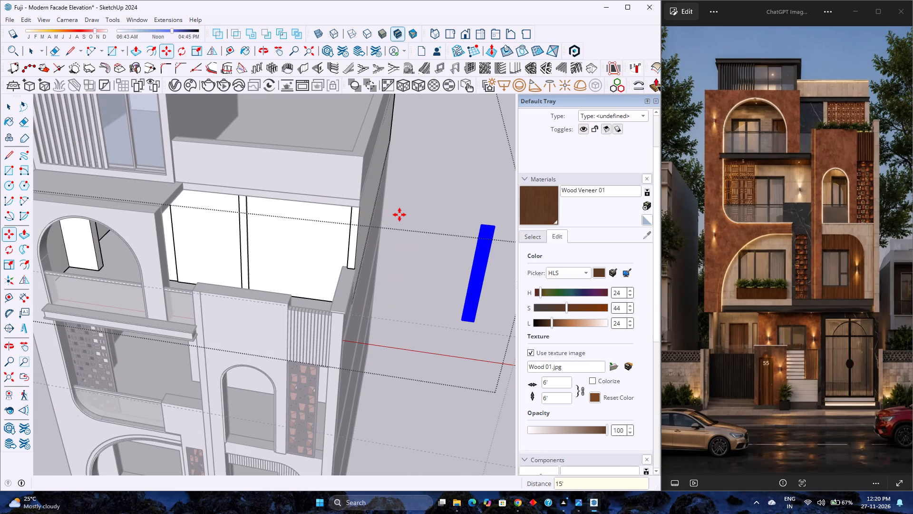
key("space")
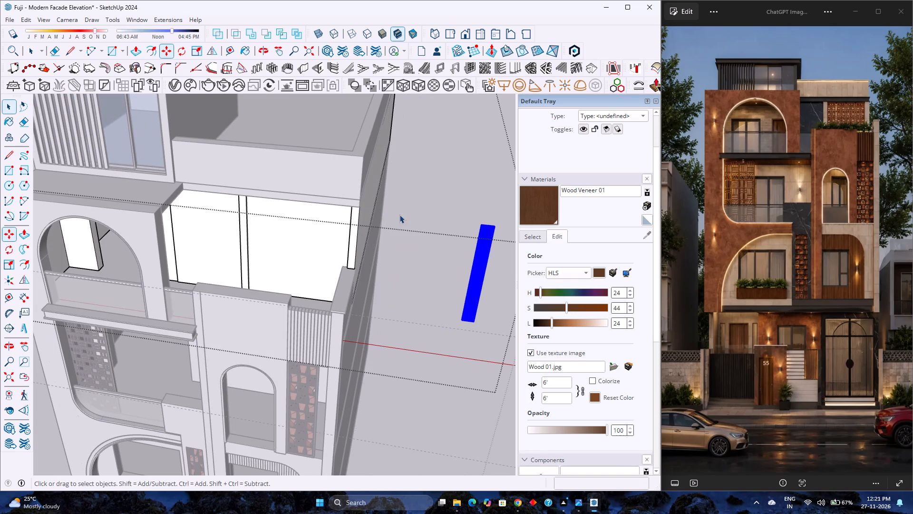
Open the moved stack for editing and combine all its jaali 7 panels into a nested group.
middle_click_drag(436, 267, 378, 266, "shift")
scroll(401, 268, "up", 3)
double_click(427, 256)
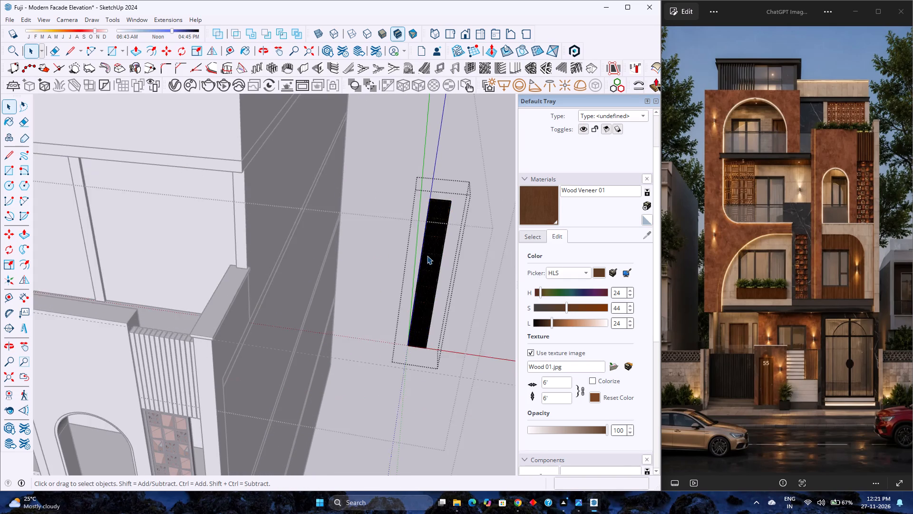
scroll(427, 256, "up", 4)
middle_click_drag(430, 249, 356, 264, "shift")
scroll(356, 264, "up", 1)
middle_click_drag(350, 286, 355, 270)
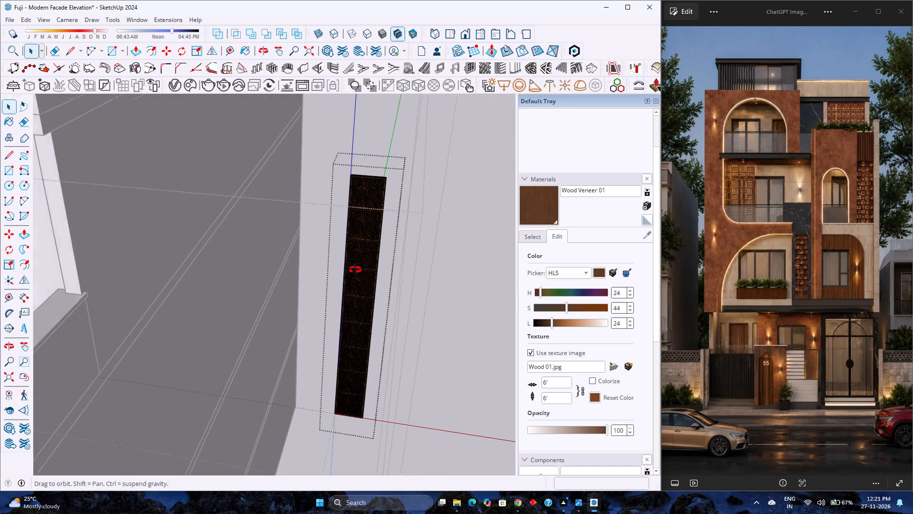
middle_click_drag(355, 270, 365, 237)
key("ctrl+a")
right_click(361, 237)
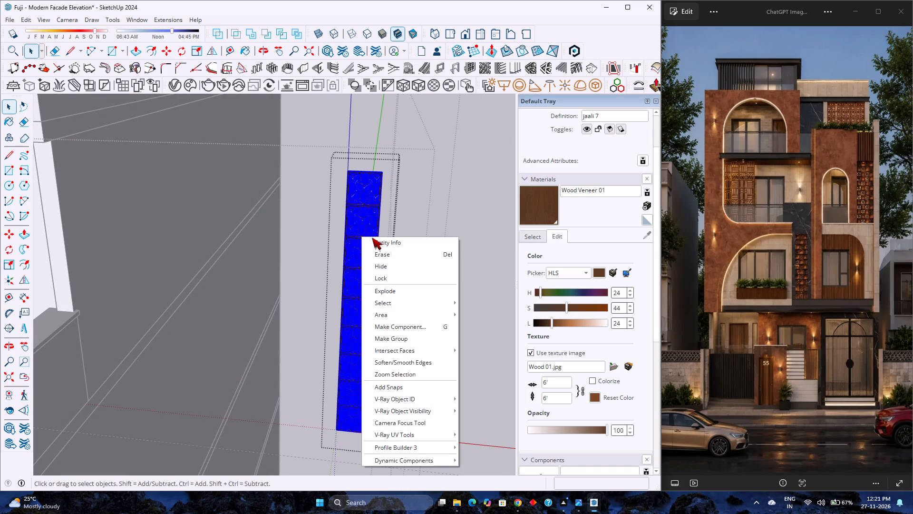
left_click(400, 336)
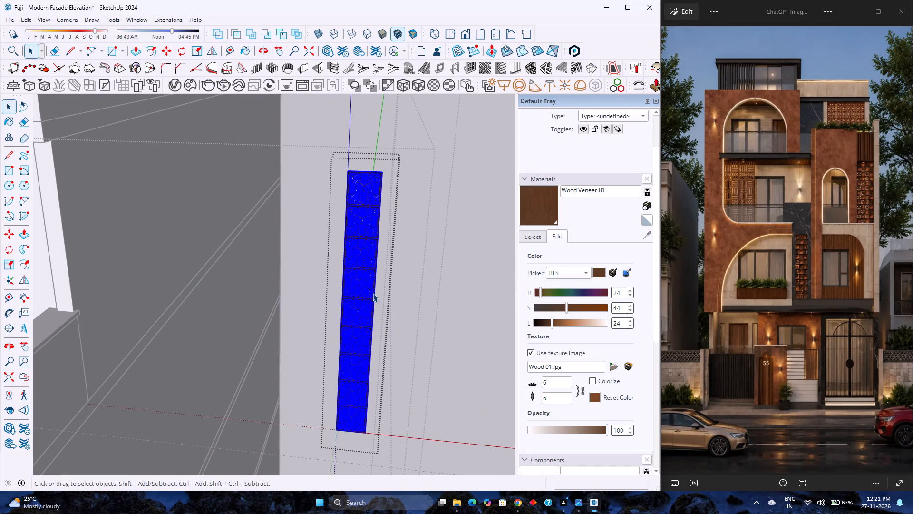
Draw a rectangle over the panel stack from its top corner to the opposite bottom corner, about 7' 2 5/8" by 9 5/8".
scroll(373, 293, "up", 2)
middle_click_drag(373, 293, 379, 275)
scroll(364, 242, "up", 2)
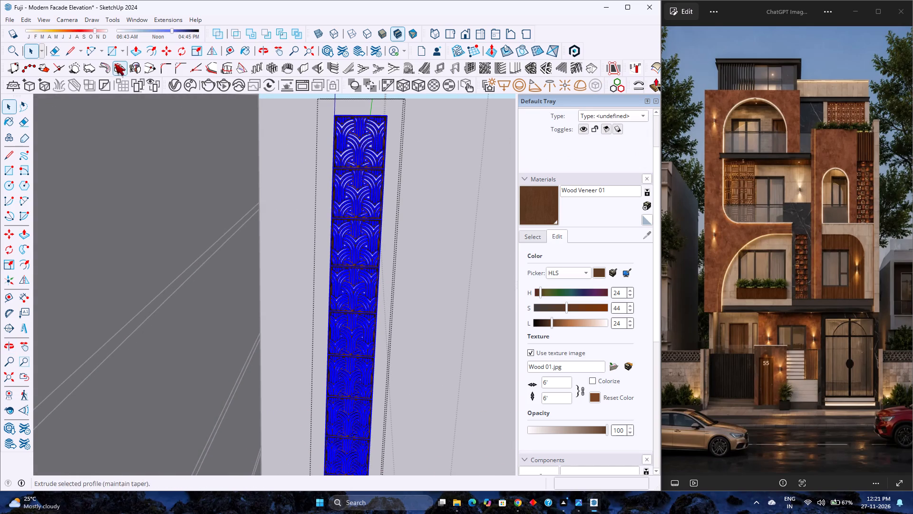
left_click(114, 54)
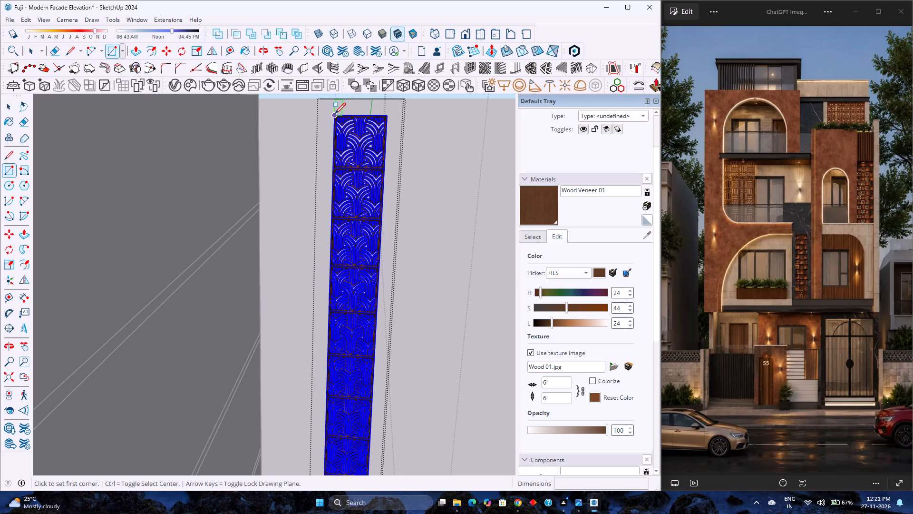
left_click(335, 114)
scroll(386, 276, "down", 3)
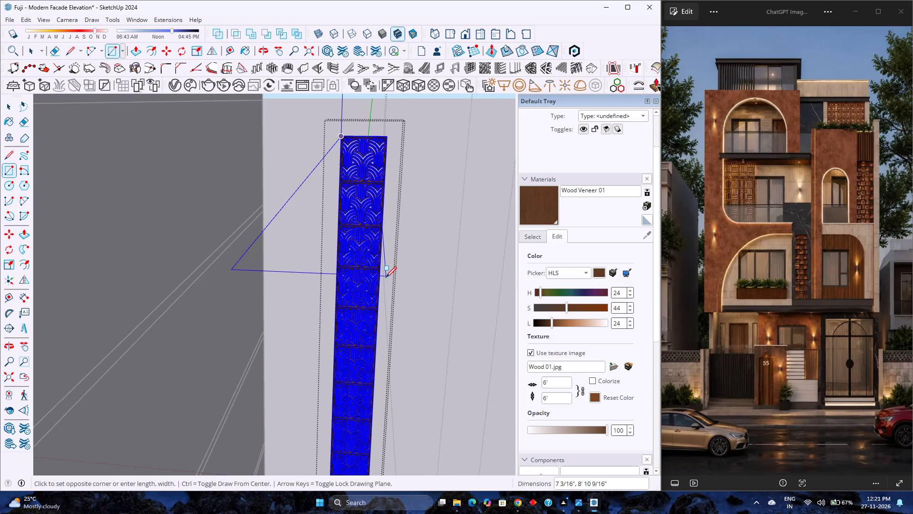
scroll(386, 277, "down", 4)
scroll(370, 445, "up", 11)
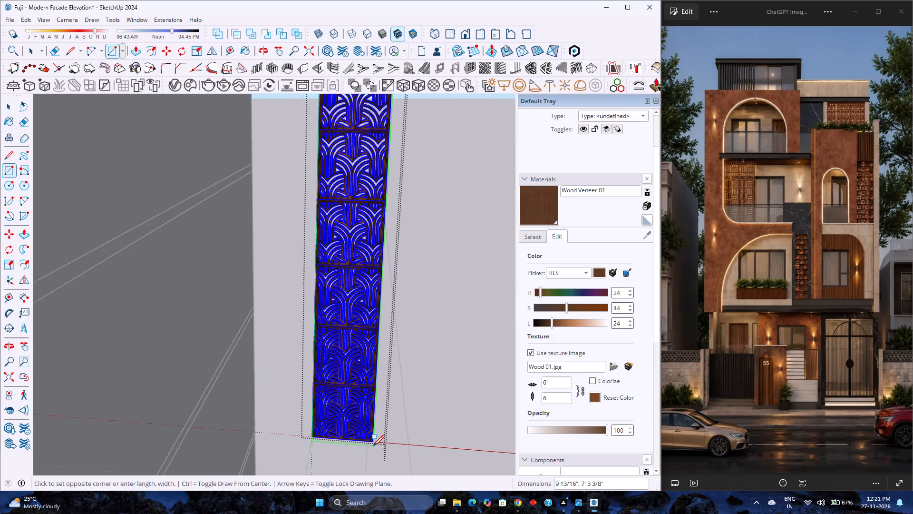
scroll(373, 446, "up", 16)
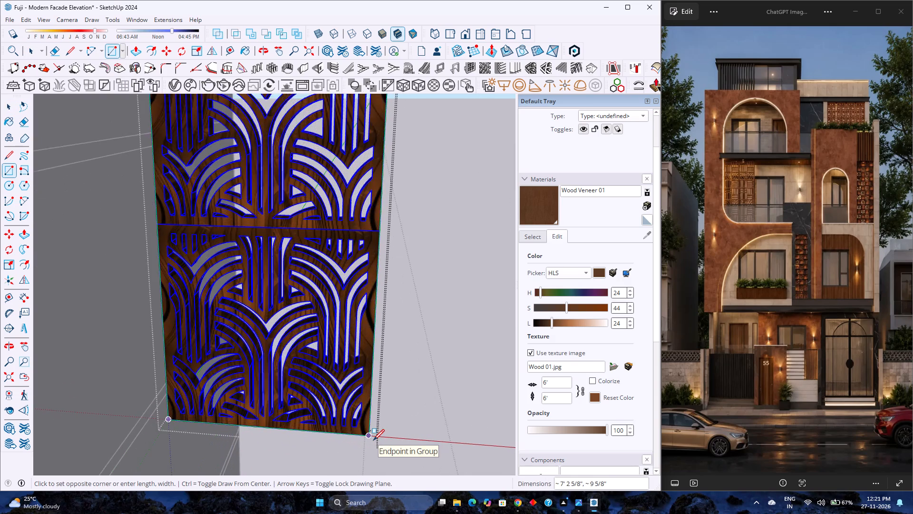
scroll(373, 440, "up", 9)
left_click(362, 431)
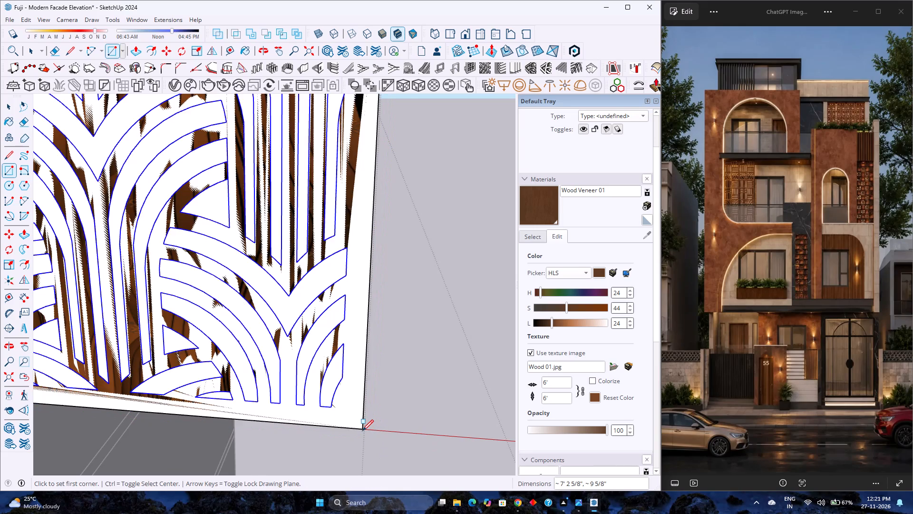
Offset the rectangle outward by 1" and delete the inner face covering the jaali pattern, leaving a border frame.
scroll(369, 427, "down", 10)
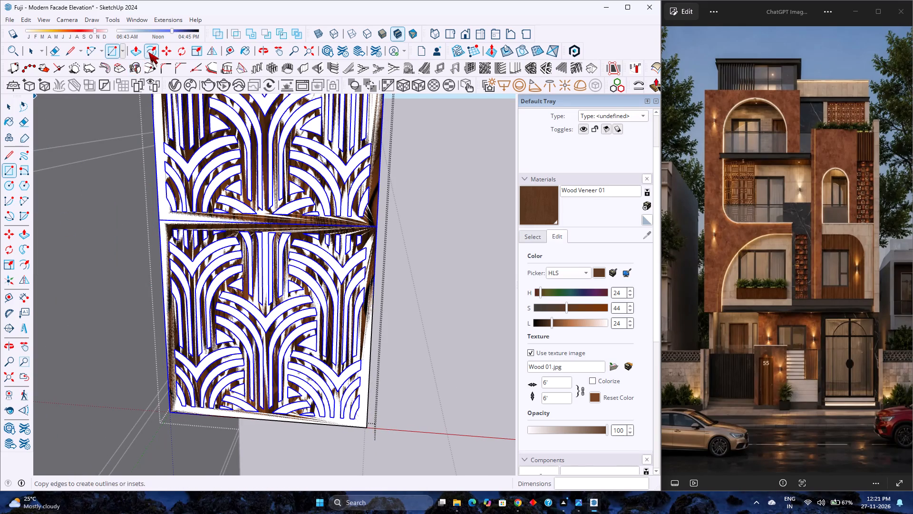
left_click(148, 52)
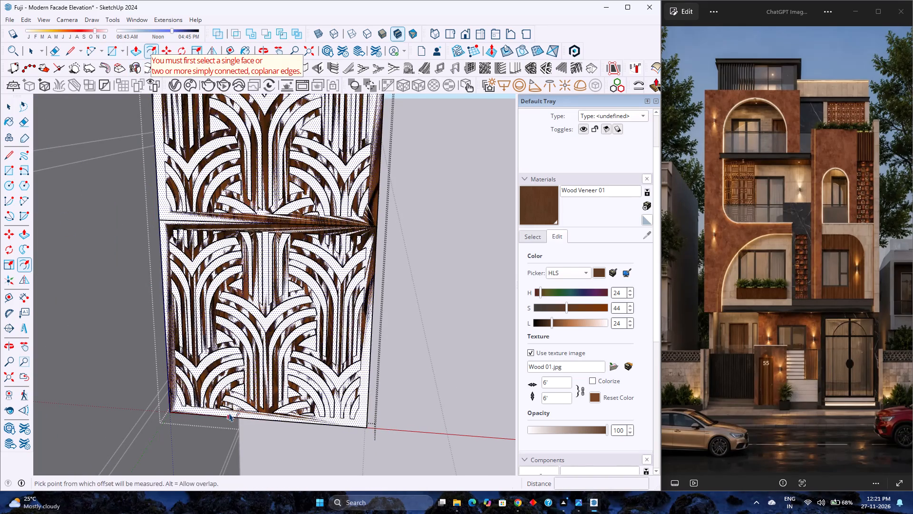
left_click(229, 413)
key("ctrl+z")
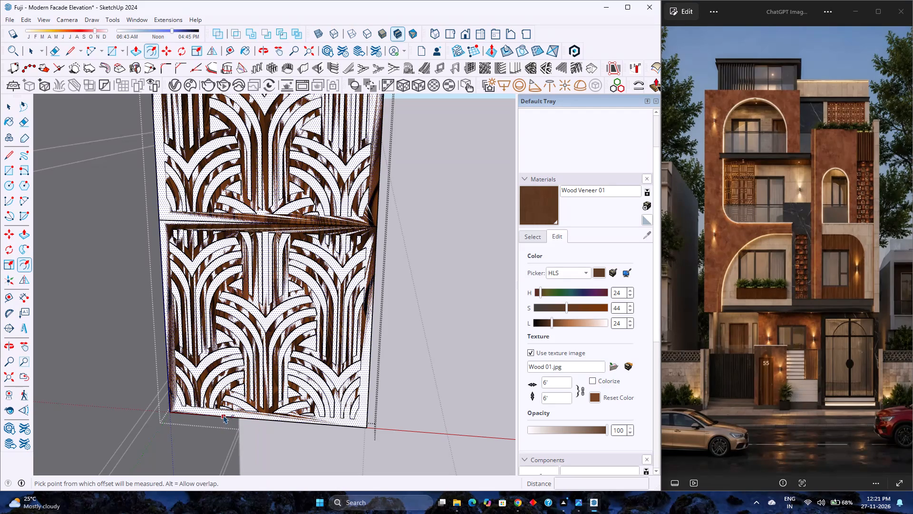
left_click(223, 415)
key("1")
key("Return")
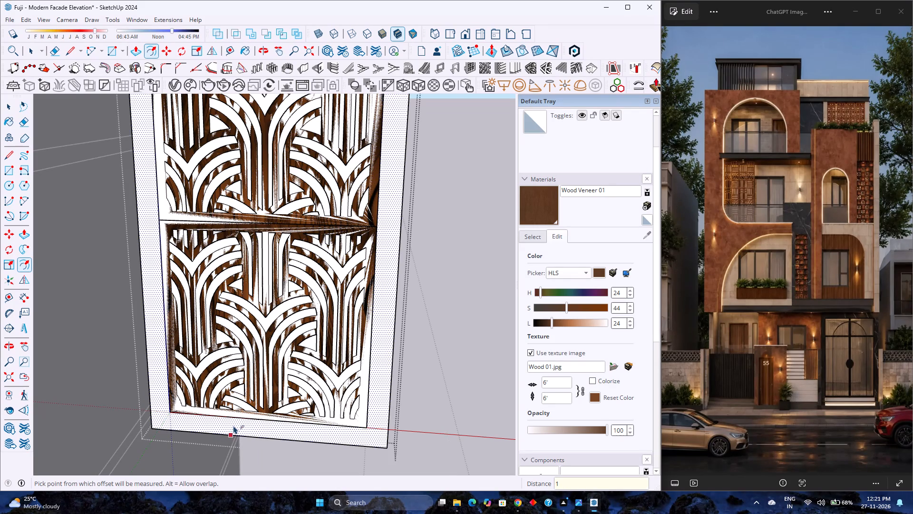
scroll(239, 410, "down", 5)
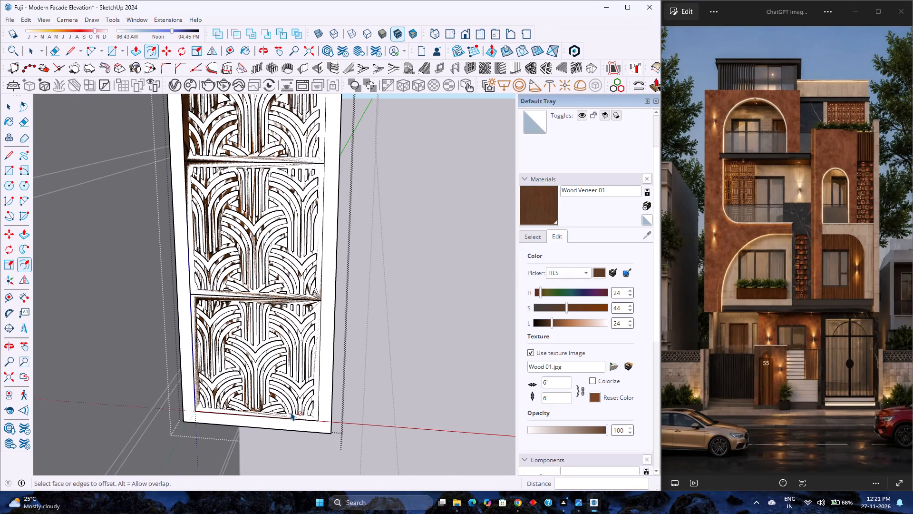
key("space")
scroll(276, 374, "up", 11)
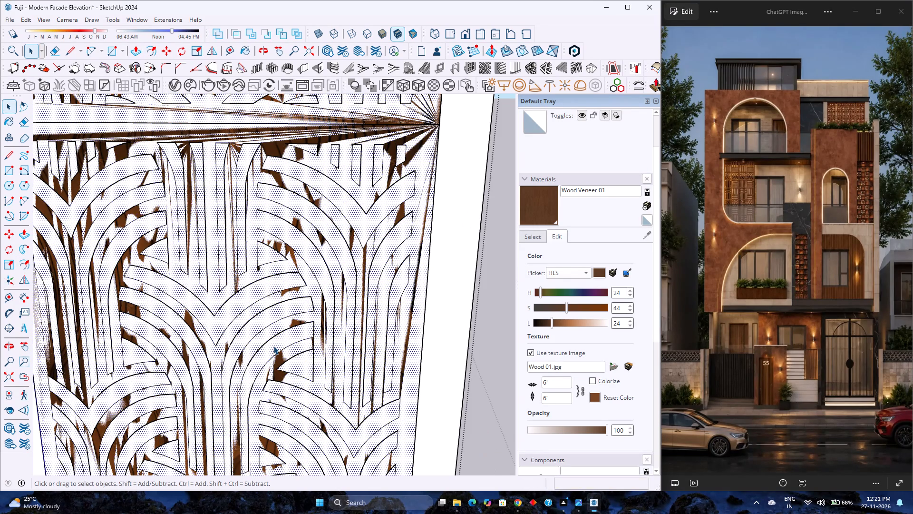
left_click(273, 346)
key("Delete")
Make the border frame's face and its edges into a group.
scroll(301, 352, "down", 9)
double_click(365, 340)
right_click(365, 340)
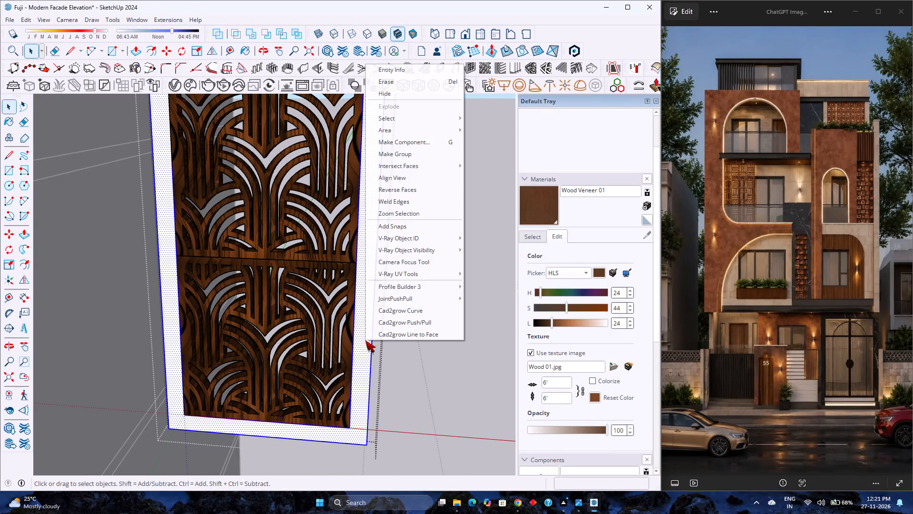
left_click(416, 151)
Extrude the border frame's face inside its group by 0.75".
middle_click_drag(358, 334, 351, 339)
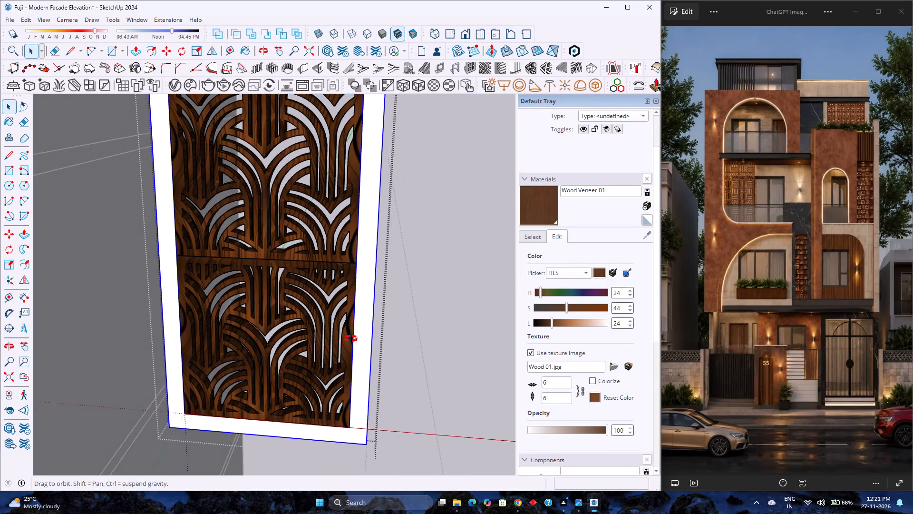
middle_click_drag(351, 339, 333, 369)
double_click(362, 383)
scroll(362, 383, "up", 2)
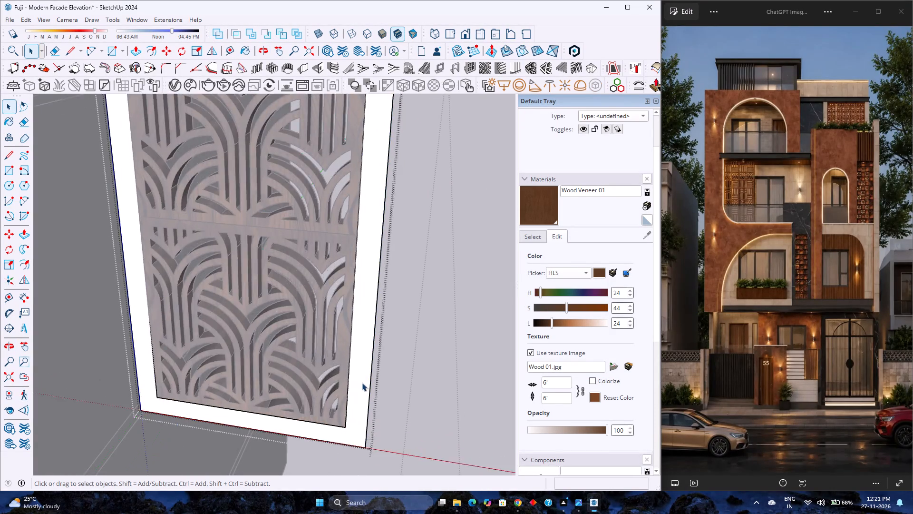
middle_click_drag(362, 383, 208, 404)
scroll(329, 405, "up", 3)
key("p")
left_click(334, 395)
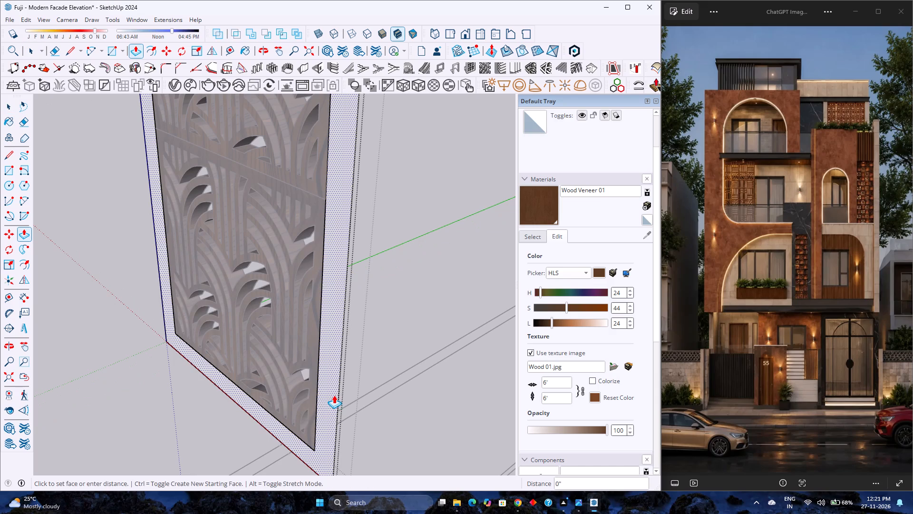
key("1")
key("Return")
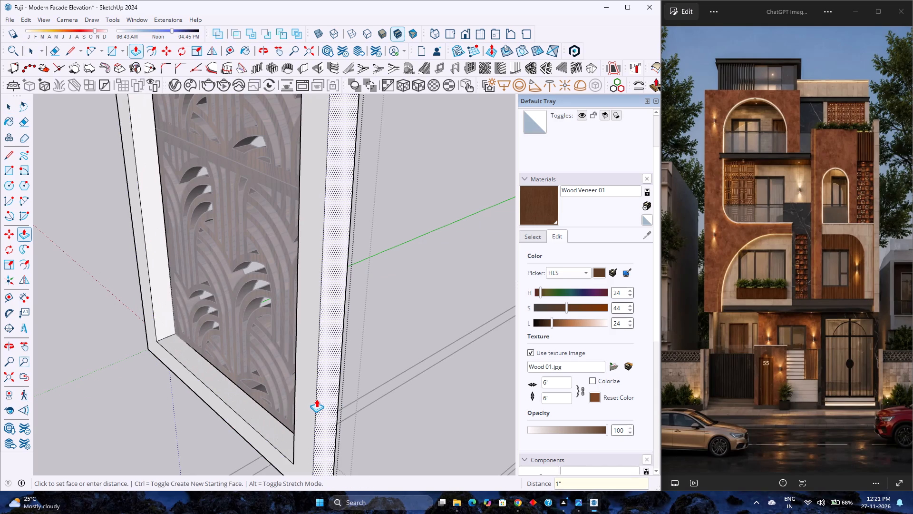
key("0")
type(".75")
key("Return")
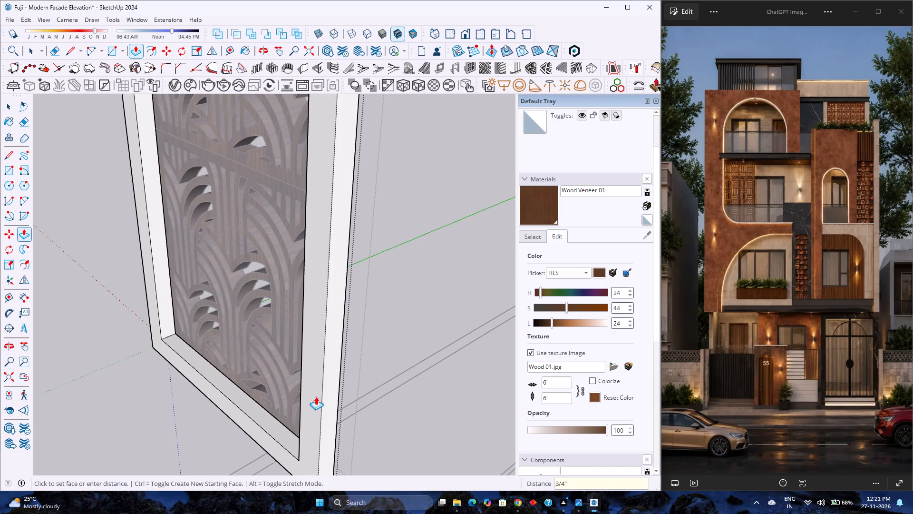
scroll(313, 393, "down", 5)
key("space")
scroll(311, 390, "down", 3)
middle_click_drag(313, 388, 161, 385)
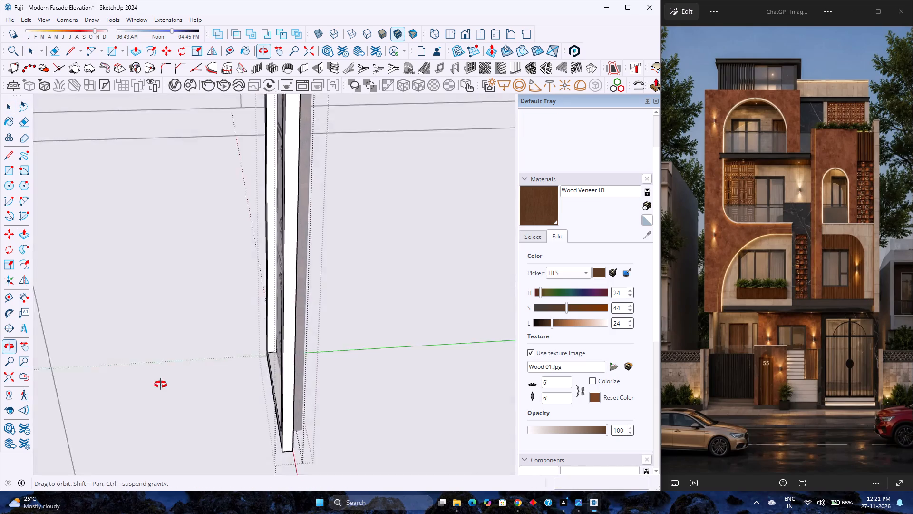
middle_click_drag(161, 385, 303, 369)
scroll(263, 400, "up", 5)
scroll(263, 400, "down", 5)
key("Escape")
Move the border frame along the green axis by about 3/4", from its inner corner to the matching corner of the jaali stack.
left_click(294, 420)
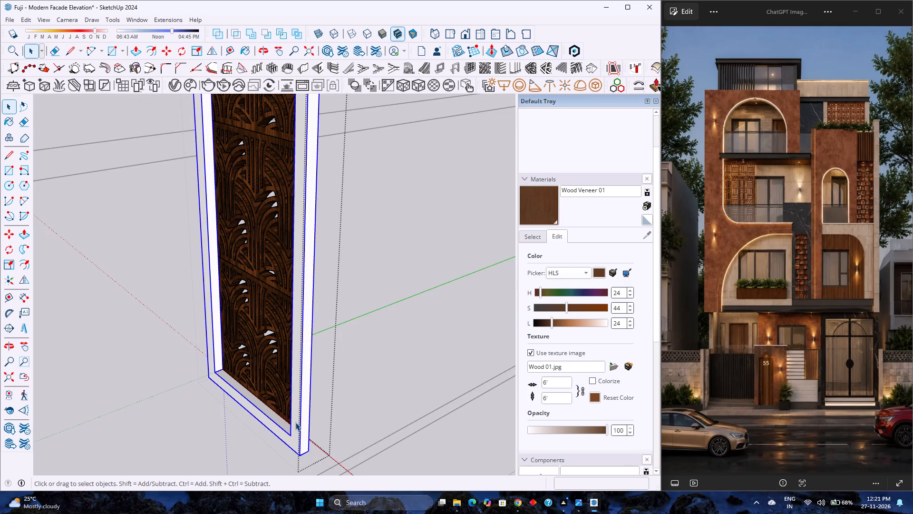
scroll(296, 425, "up", 4)
key("m")
scroll(289, 450, "up", 1)
middle_click_drag(289, 450, 526, 440)
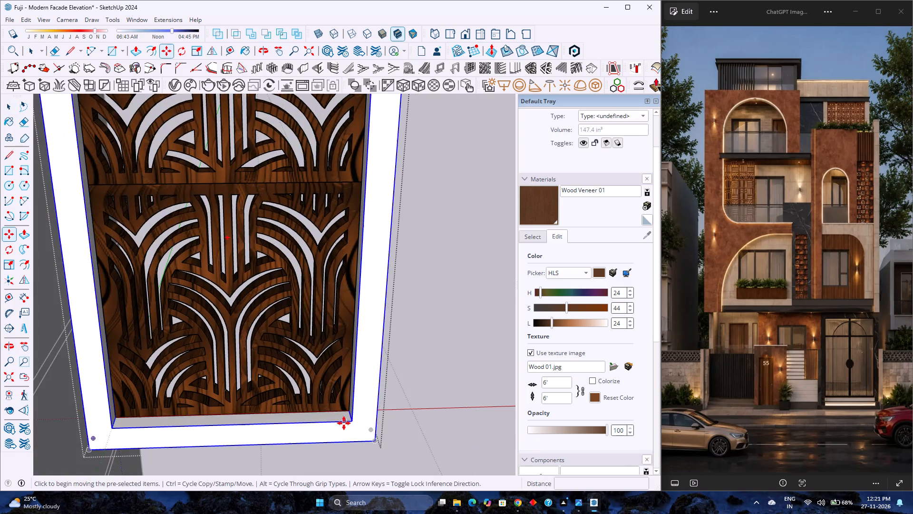
scroll(343, 423, "up", 2)
middle_click_drag(343, 423, 542, 432)
scroll(374, 390, "up", 4)
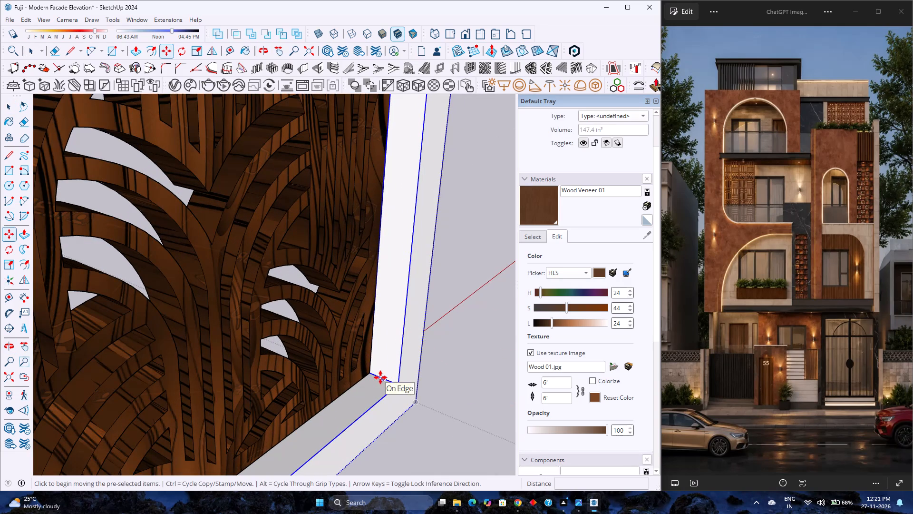
scroll(379, 376, "up", 1)
middle_click_drag(380, 376, 444, 405)
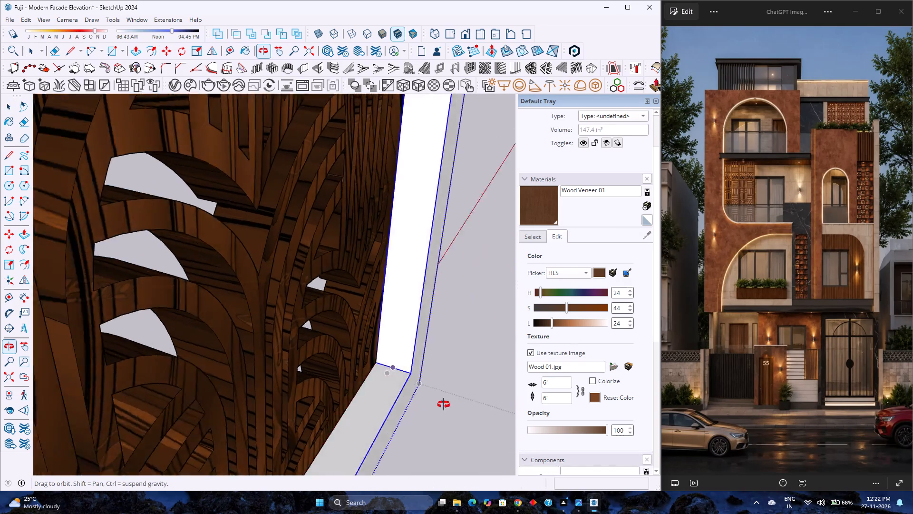
middle_click_drag(444, 405, 551, 370)
middle_click_drag(551, 368, 544, 362)
scroll(389, 341, "down", 13)
middle_click_drag(374, 354, 334, 278, "shift")
middle_click_drag(312, 297, 417, 333)
scroll(223, 298, "up", 7)
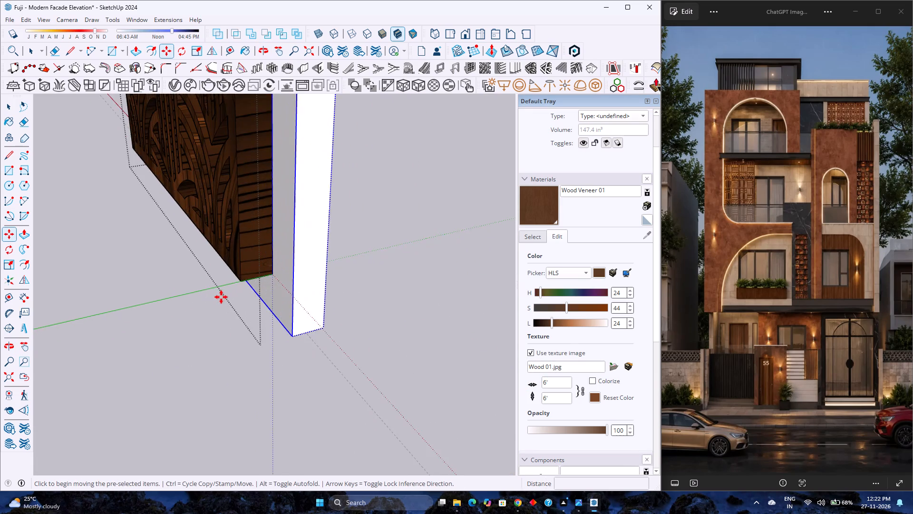
middle_click_drag(221, 297, 300, 329, "shift")
scroll(308, 305, "up", 2)
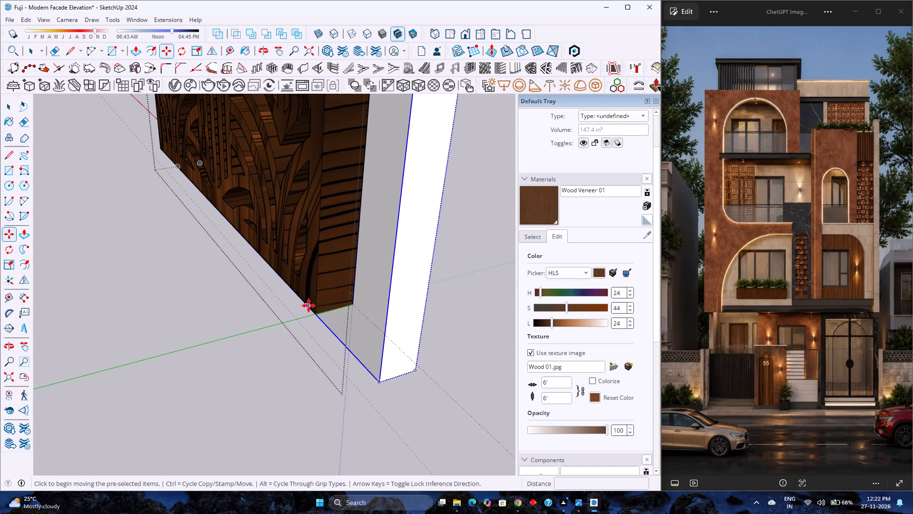
scroll(309, 306, "up", 1)
middle_click_drag(312, 311, 372, 338)
left_click(354, 290)
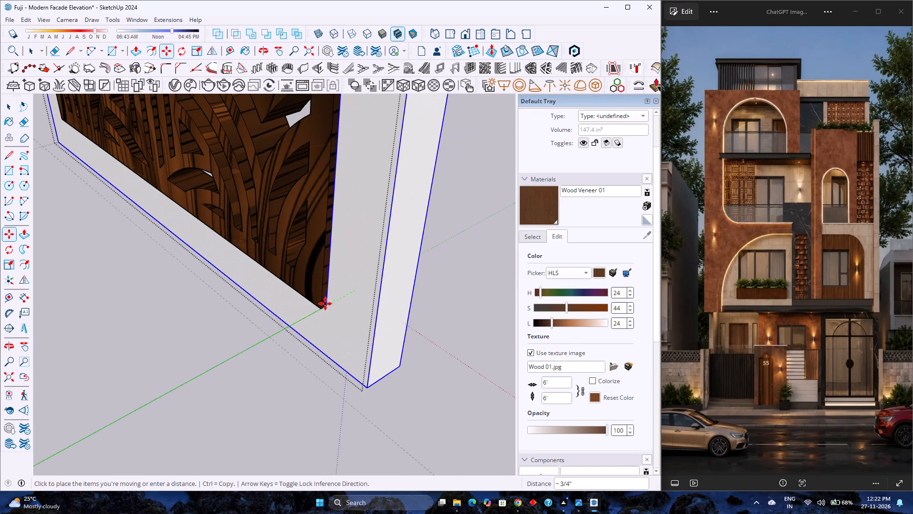
left_click(323, 305)
middle_click_drag(351, 302, 10, 312)
middle_click_drag(234, 339, 117, 311)
scroll(119, 309, "down", 2)
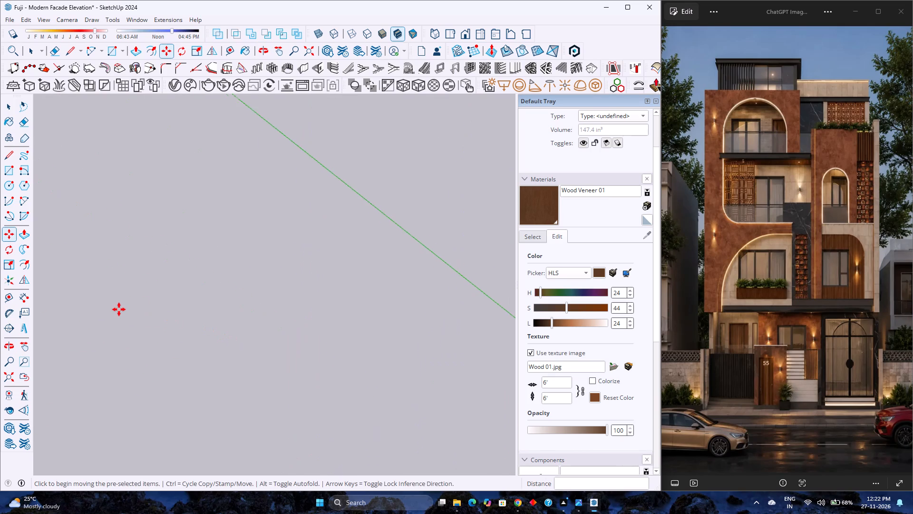
Inside the border frame's group, extrude the frame's face by 0.25" beyond the jaali panels.
scroll(119, 309, "down", 20)
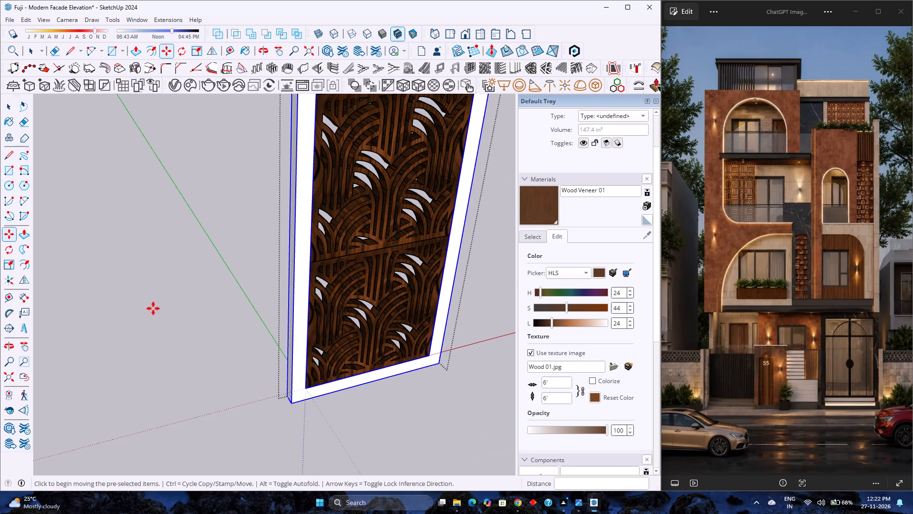
scroll(193, 307, "down", 3)
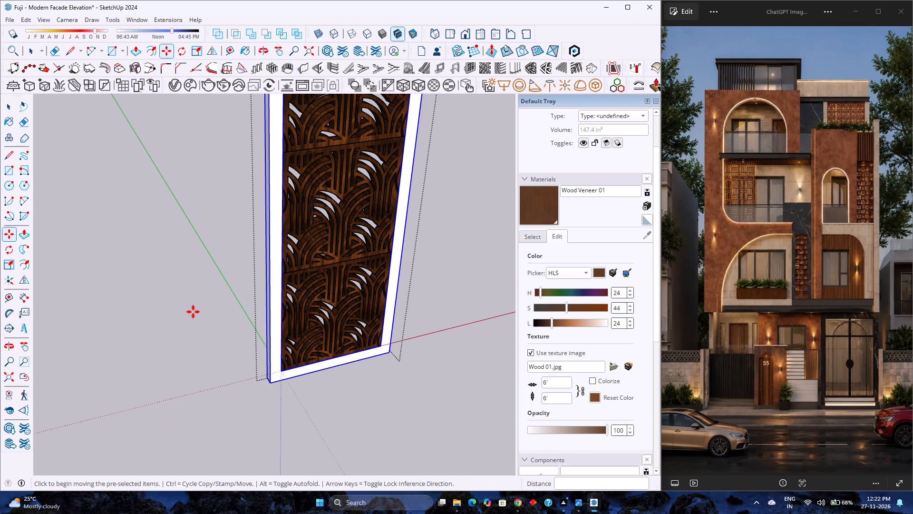
key("space")
double_click(275, 365)
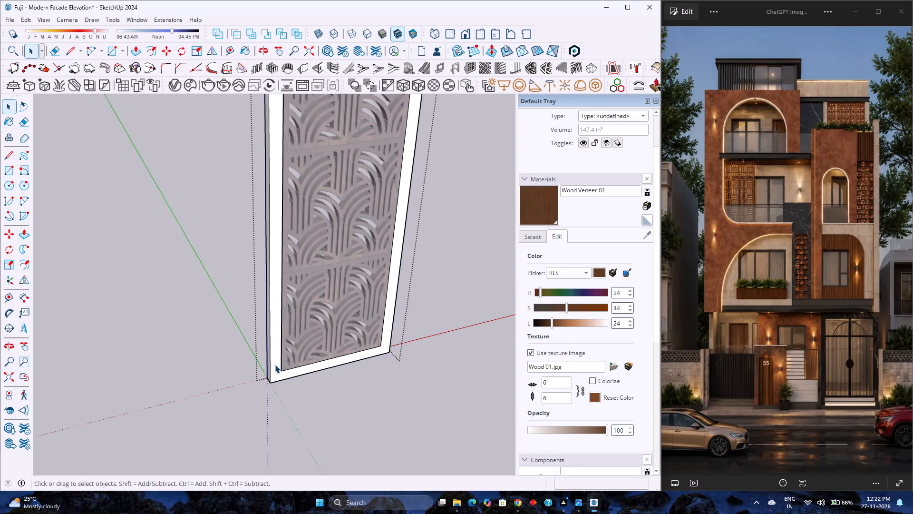
scroll(275, 365, "up", 10)
key("p")
left_click(278, 360)
key("0")
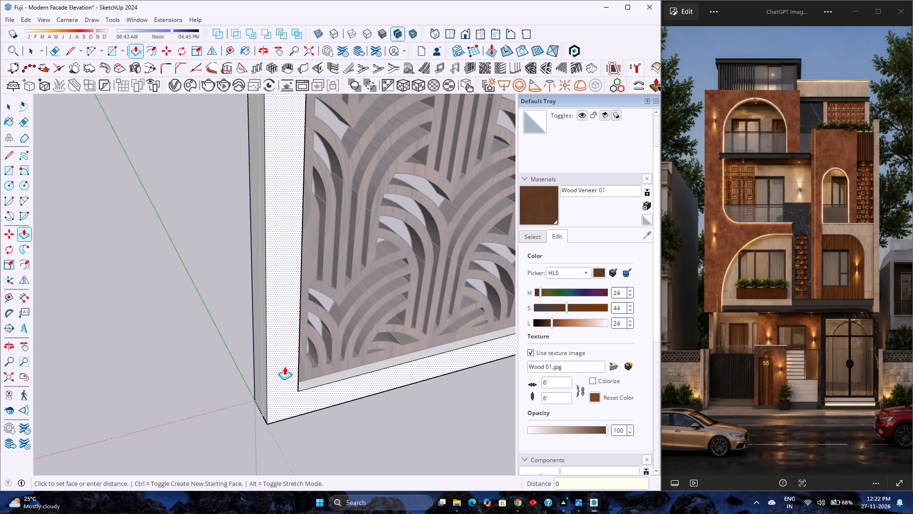
key("period")
key("5")
key("BackSpace")
type("25")
key("Return")
Extrude the border frame's opposite face by the same 1/4" and close the frame group.
middle_click_drag(276, 368, 595, 373)
middle_click_drag(251, 359, 404, 358)
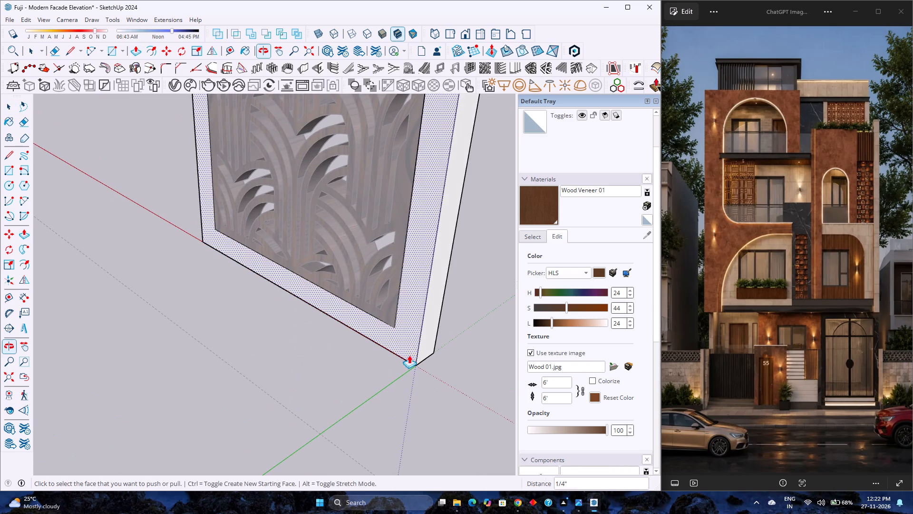
double_click(413, 345)
scroll(388, 340, "up", 3)
key("space")
key("Escape")
scroll(362, 340, "down", 2)
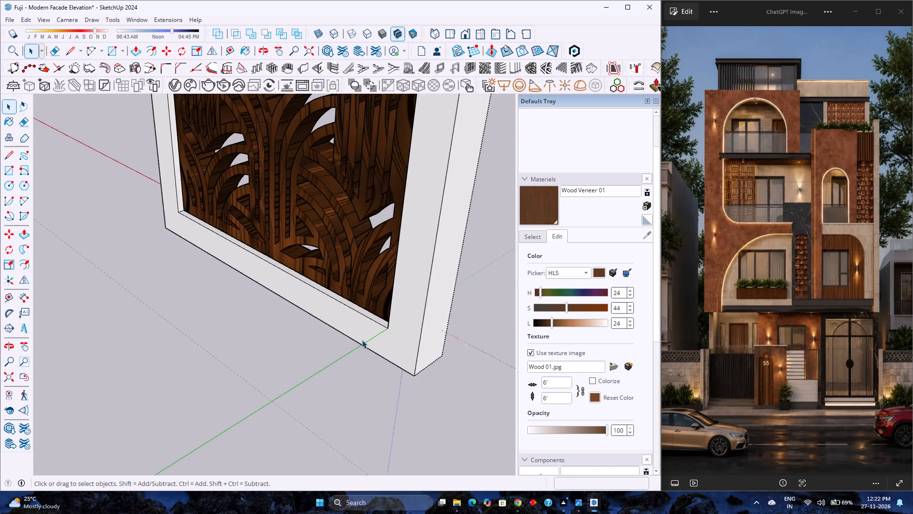
Paint the border frame around the jaali stack with the Wood Veneer 01 material.
scroll(362, 340, "down", 2)
left_click(398, 317)
left_click(524, 208)
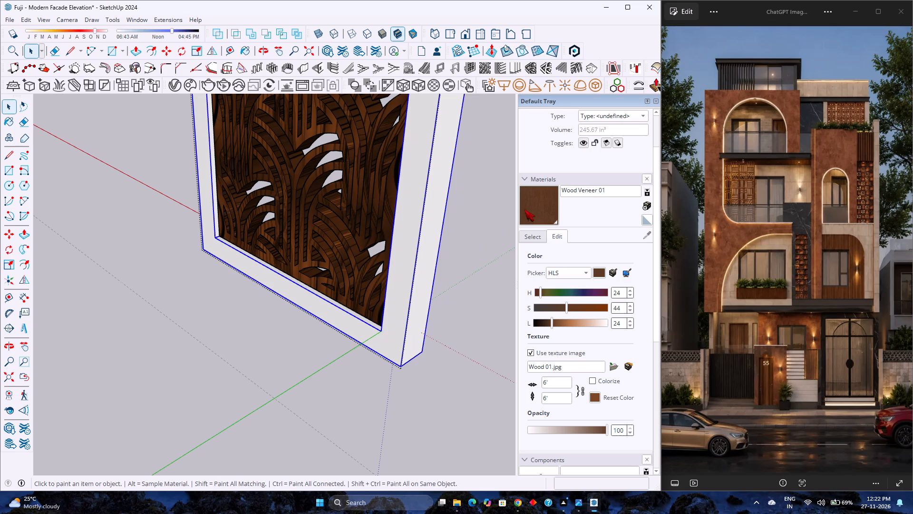
left_click(420, 265)
key("space")
key("Escape")
Examine the framed jaali screen from several sides and check it beside the building.
scroll(367, 287, "down", 5)
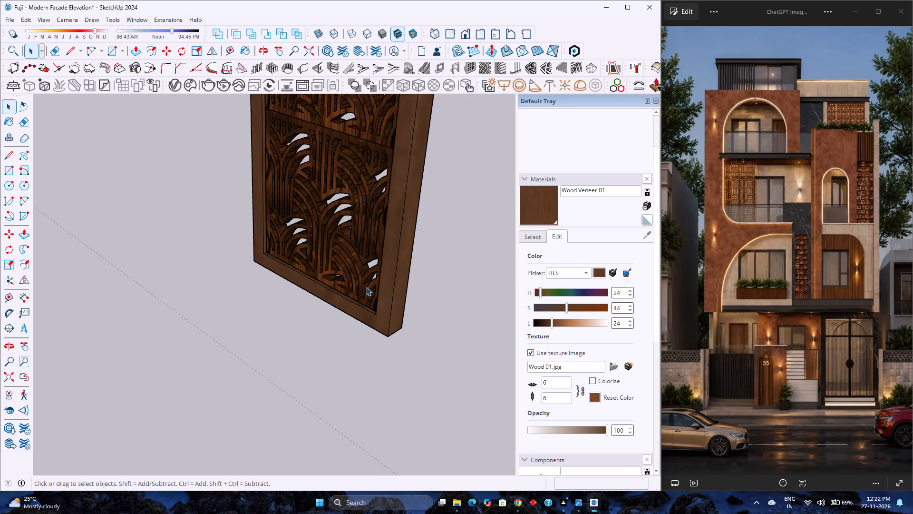
scroll(366, 287, "down", 4)
middle_click_drag(364, 272, 364, 376, "shift")
middle_click(364, 376, "shift")
scroll(339, 361, "down", 2)
middle_click_drag(339, 361, 482, 365)
scroll(311, 314, "down", 3)
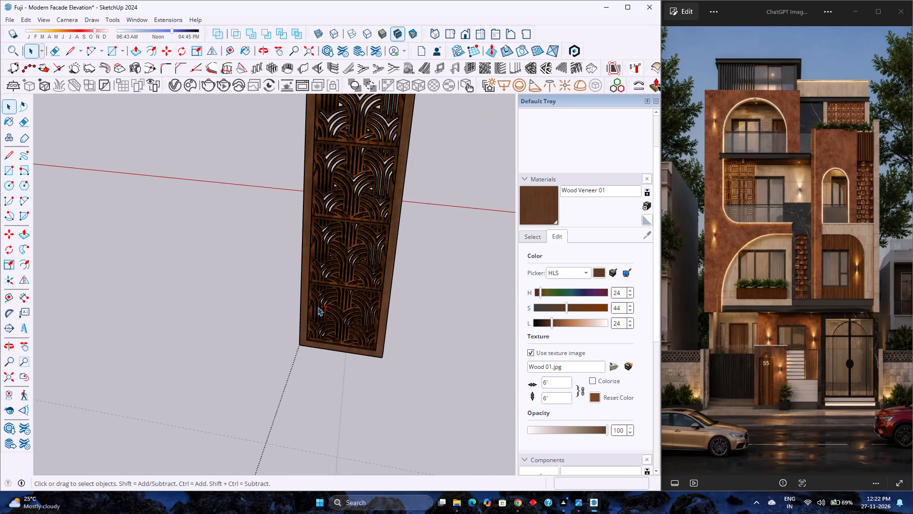
middle_click_drag(321, 302, 338, 442, "shift")
scroll(334, 392, "down", 9)
middle_click_drag(359, 341, 255, 375)
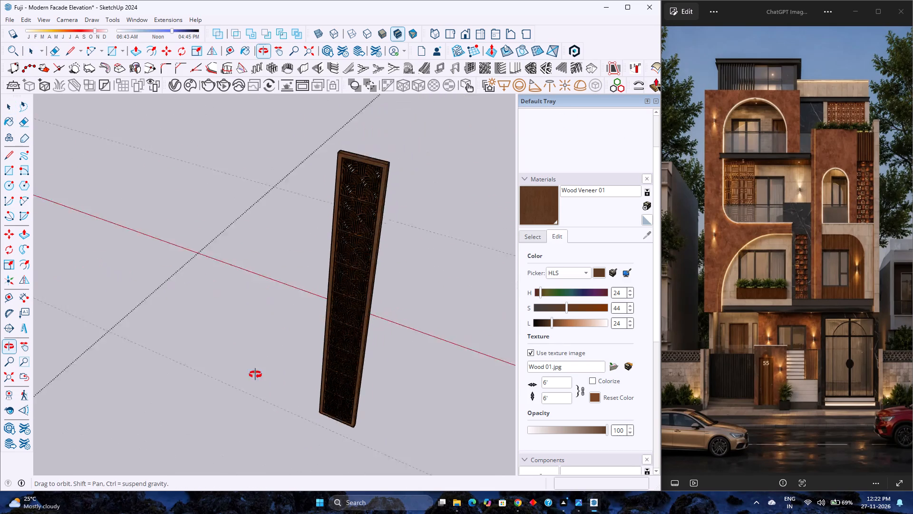
middle_click_drag(255, 375, 57, 389)
middle_click_drag(262, 342, 7, 359)
scroll(193, 336, "down", 11)
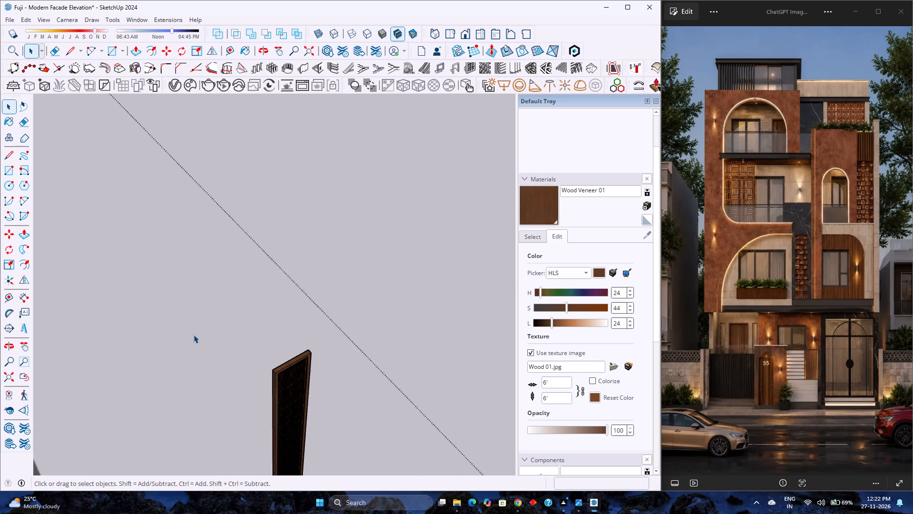
scroll(194, 335, "down", 5)
middle_click_drag(218, 375, 108, 329)
scroll(122, 307, "up", 5)
middle_click_drag(120, 306, 243, 324, "shift")
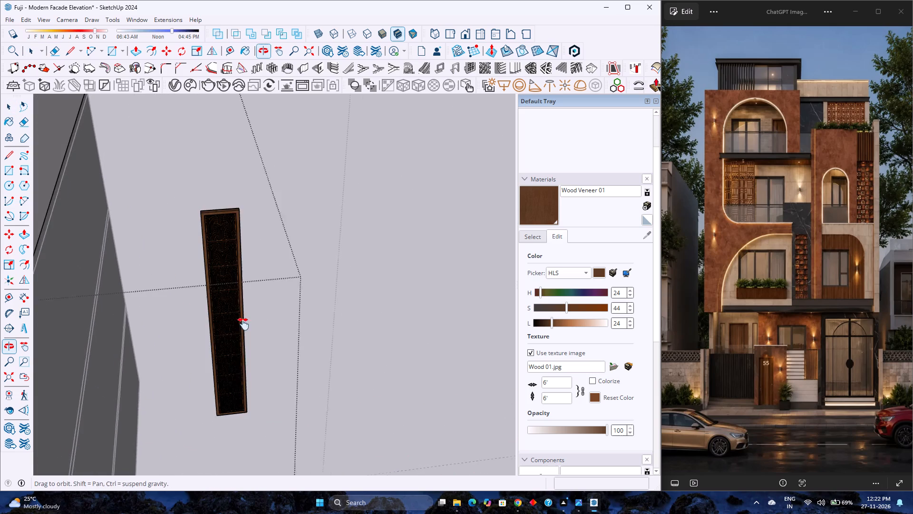
middle_click_drag(243, 324, 244, 324, "shift")
scroll(255, 292, "up", 5)
middle_click_drag(242, 291, 197, 297)
scroll(210, 297, "down", 8)
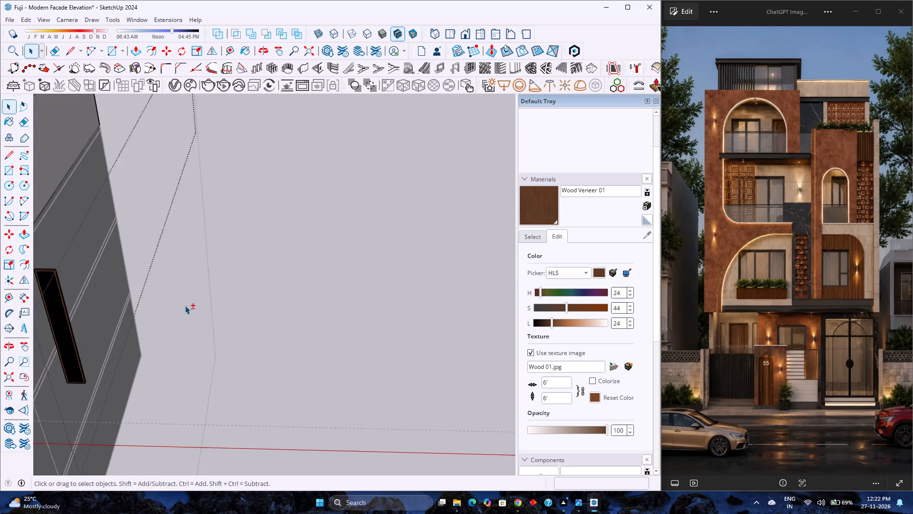
middle_click_drag(185, 306, 234, 306, "shift")
scroll(197, 306, "up", 12)
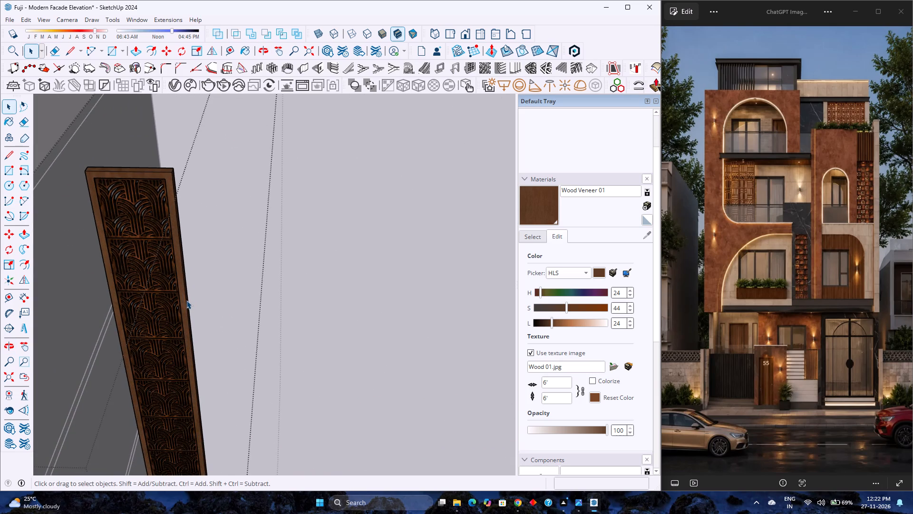
Open the screen's group and the border frame's group within it for editing.
double_click(186, 300)
scroll(186, 300, "up", 9)
left_click(184, 296)
scroll(184, 296, "up", 4)
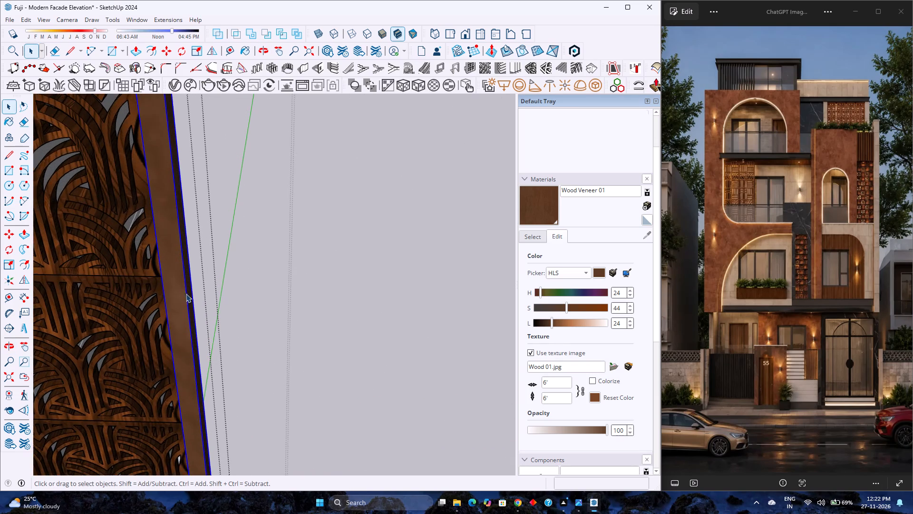
scroll(189, 291, "up", 5)
middle_click_drag(188, 291, 121, 295)
double_click(178, 283)
scroll(181, 282, "up", 3)
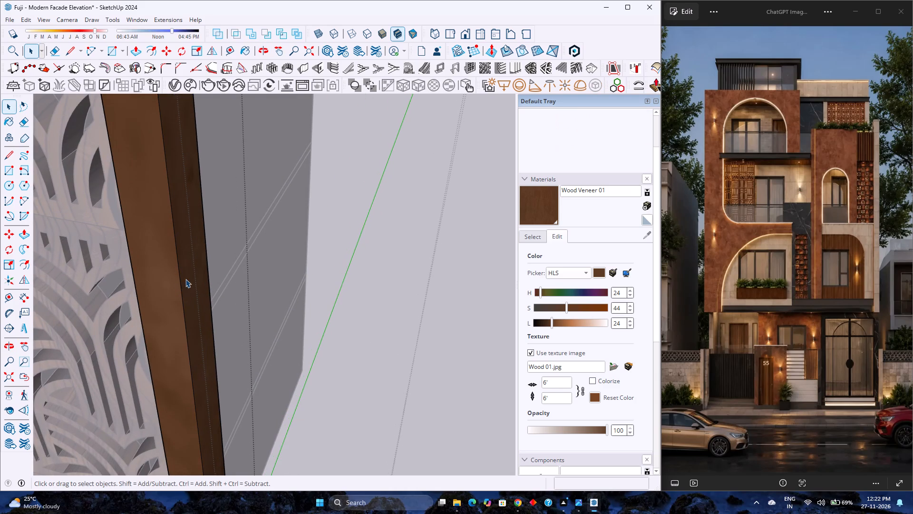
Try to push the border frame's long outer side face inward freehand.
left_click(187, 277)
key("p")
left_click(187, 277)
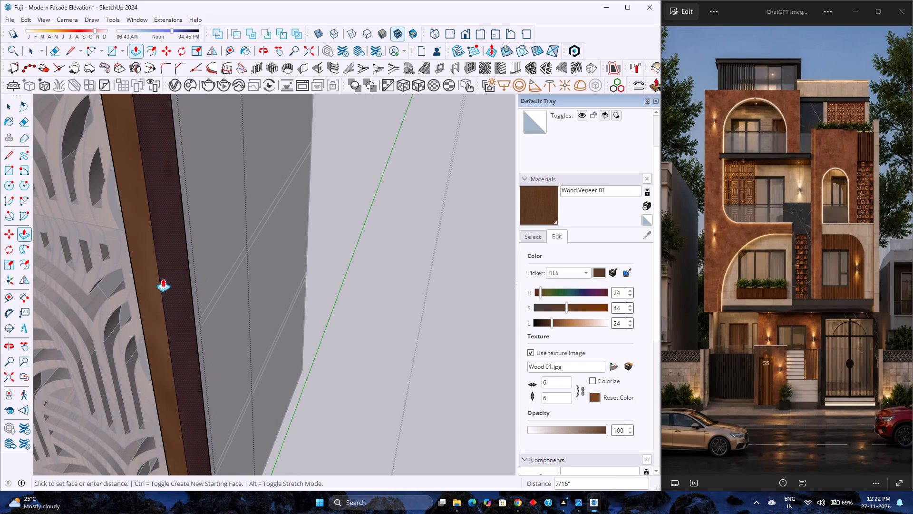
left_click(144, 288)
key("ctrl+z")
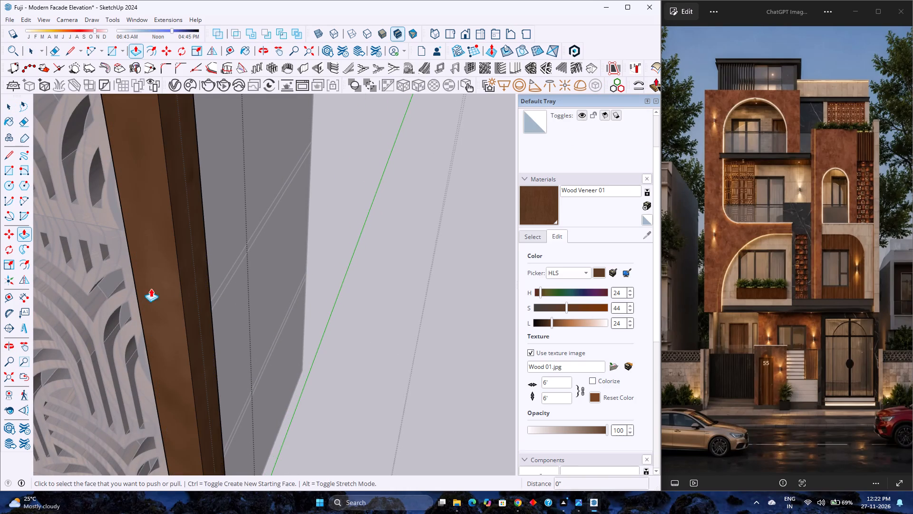
Push the border frame's long outer side face inward by 0.5" and close the frame group.
left_click(188, 275)
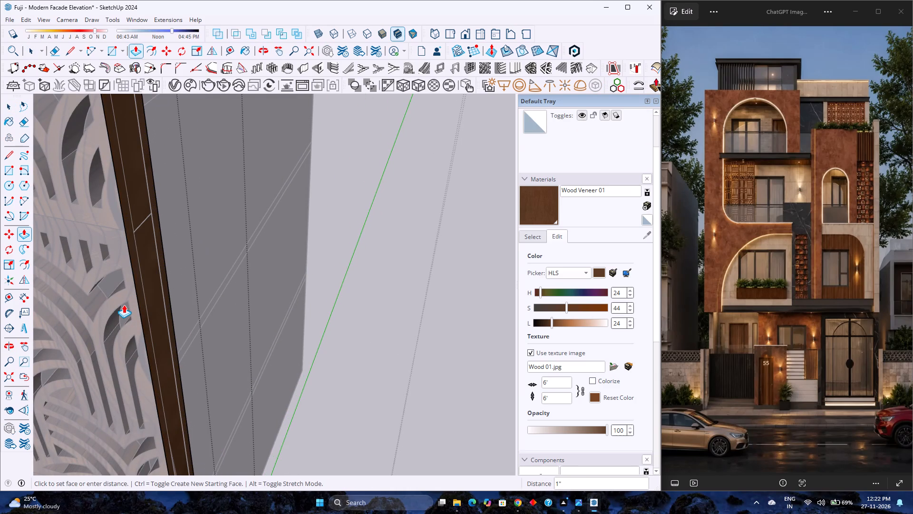
type("0.5")
key("Return")
scroll(240, 307, "down", 5)
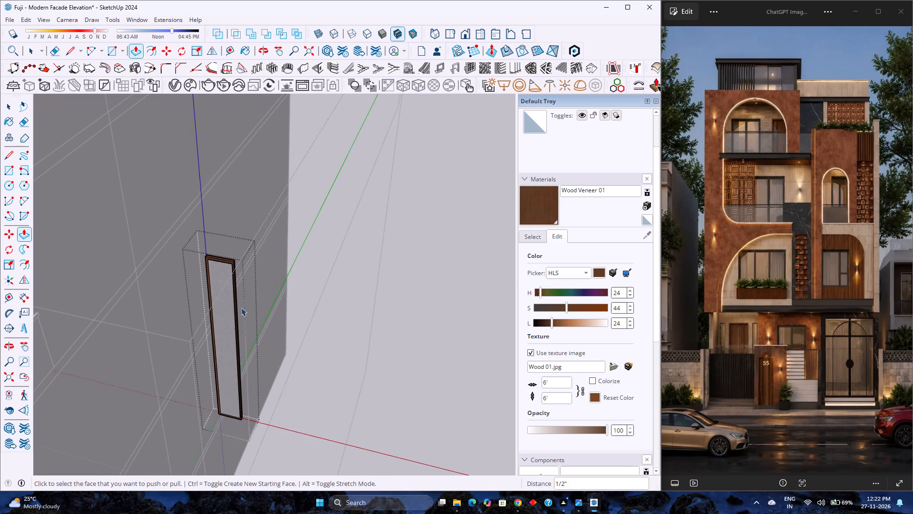
key("space")
key("Escape")
Move the whole framed screen about 14' 11" from its bottom corner to the bottom of the third-floor wall's vertical return.
scroll(197, 319, "up", 2)
middle_click_drag(197, 319, 202, 297)
scroll(202, 297, "down", 3)
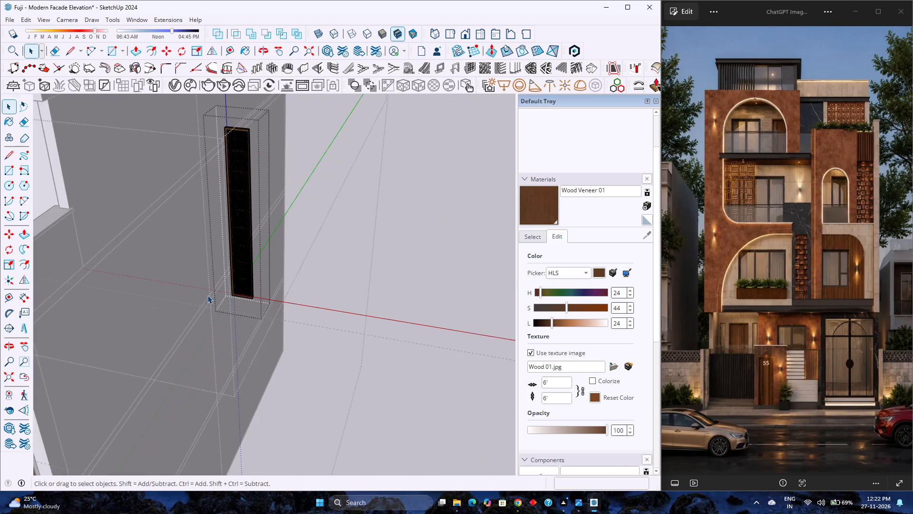
scroll(224, 282, "up", 3)
middle_click_drag(225, 281, 268, 332, "shift")
left_click(386, 293)
scroll(386, 293, "down", 5)
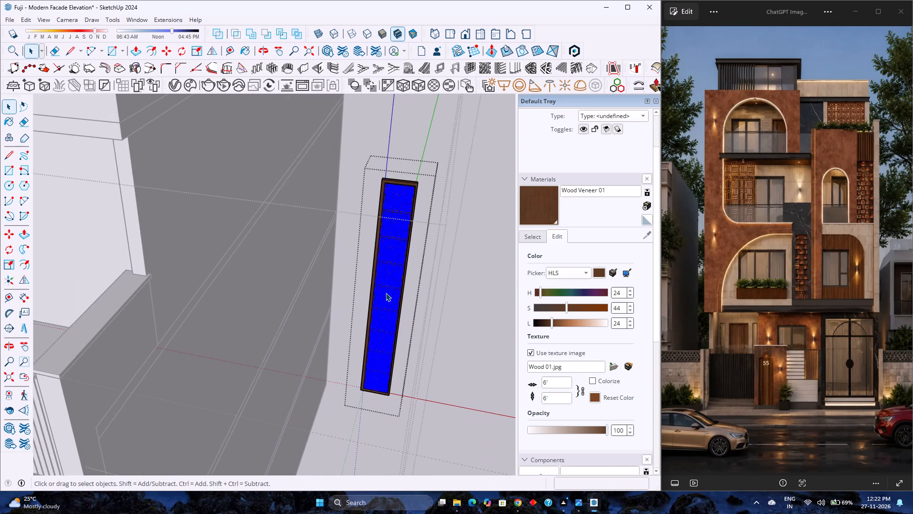
key("Escape")
left_click(385, 289)
key("m")
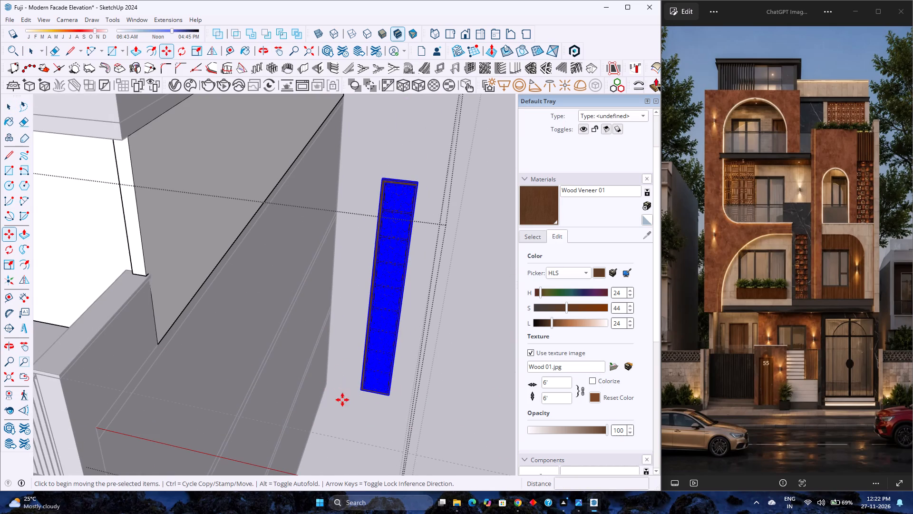
scroll(361, 401, "up", 4)
left_click(359, 381)
scroll(357, 380, "down", 3)
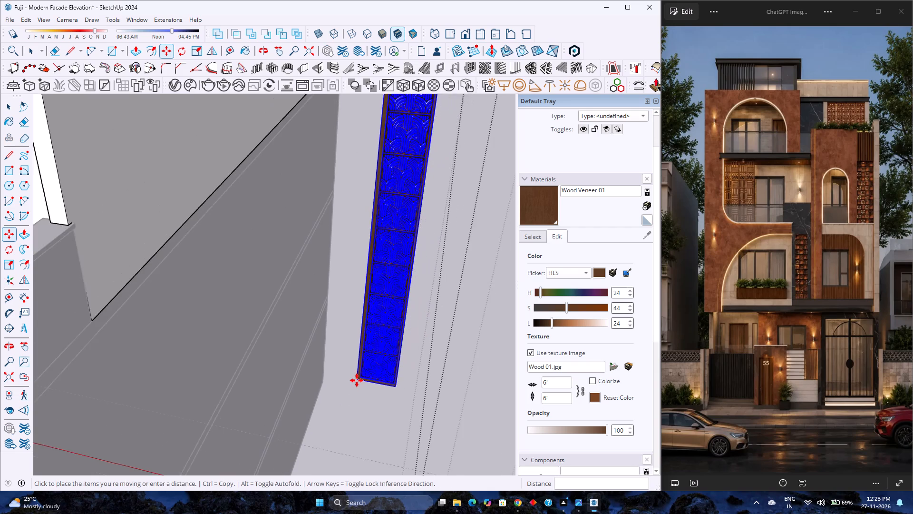
scroll(357, 380, "down", 8)
scroll(84, 314, "up", 4)
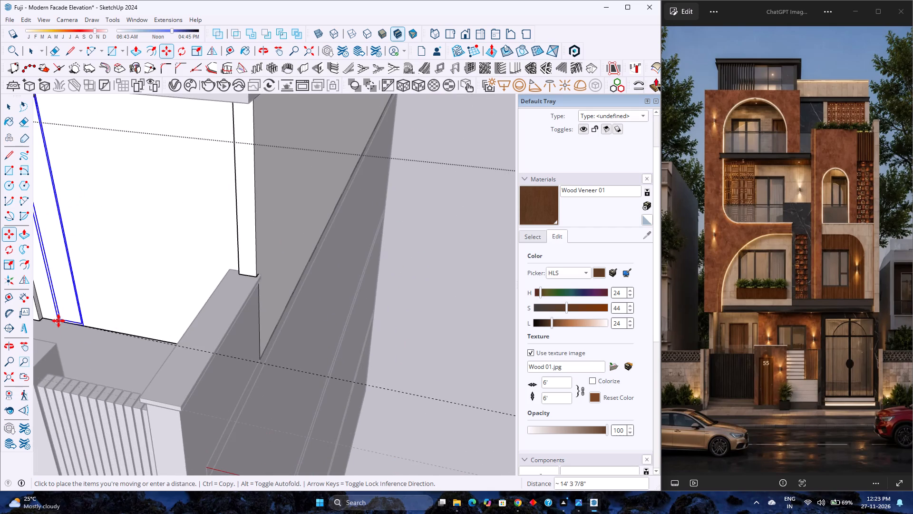
scroll(58, 321, "up", 1, "shift")
middle_click_drag(68, 323, 267, 371, "shift")
left_click(236, 369)
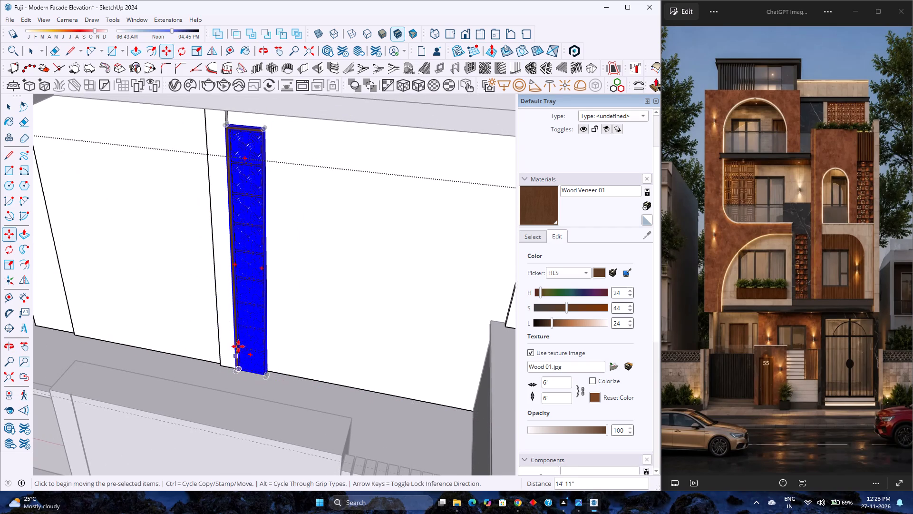
Move the screen about 1 1/16" so its bottom corner meets the bottom outer corner of the adjoining wall return.
scroll(243, 337, "up", 13)
middle_click_drag(261, 390, 125, 370)
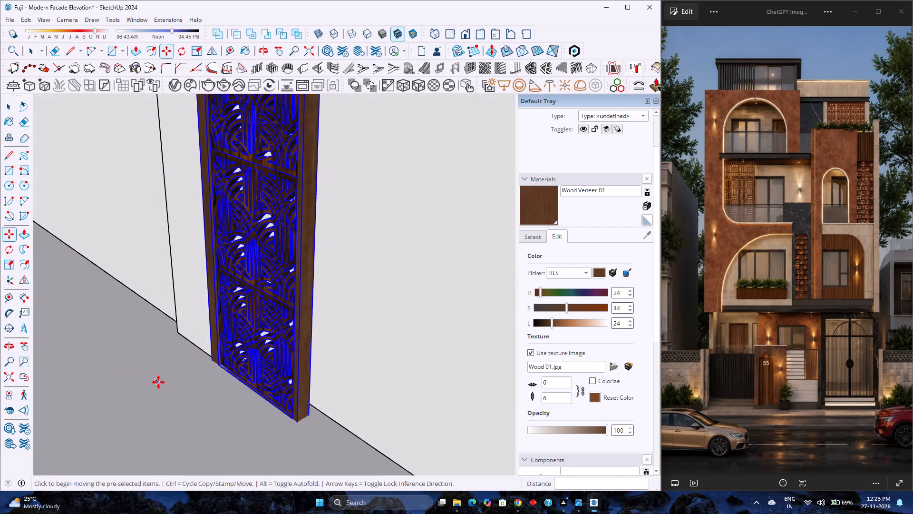
scroll(158, 382, "up", 3)
middle_click_drag(242, 388, 300, 363)
scroll(216, 363, "up", 9)
left_click(213, 393)
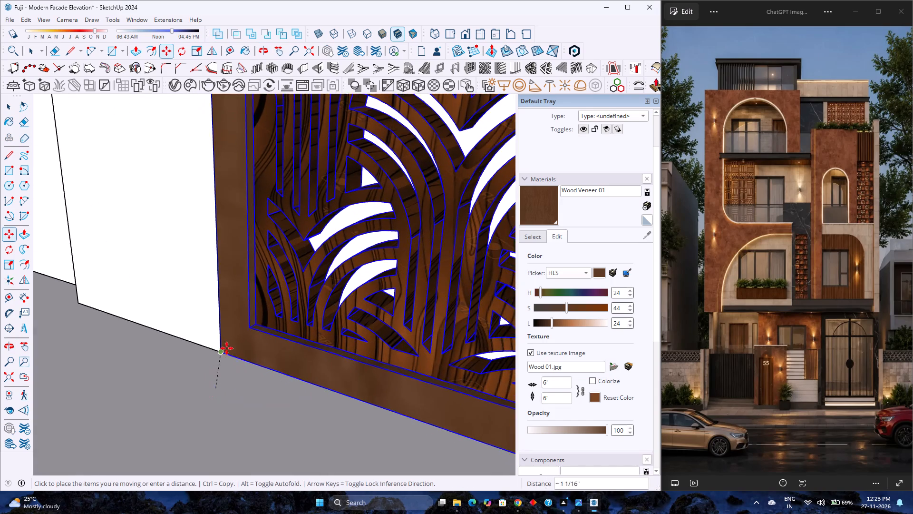
left_click(221, 350)
Set the screen back 0.5" from the wall return's outer corner along the return's bottom edge.
scroll(222, 351, "up", 2)
middle_click_drag(222, 351, 198, 388)
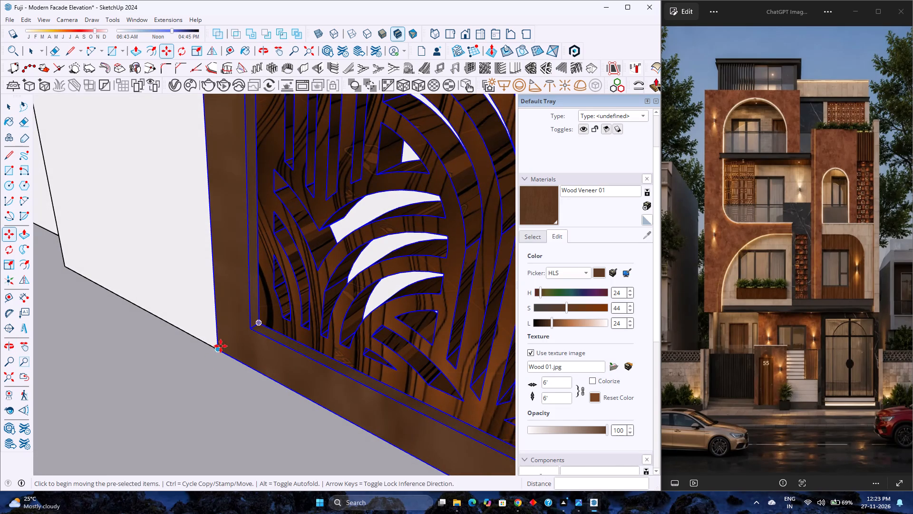
left_click(219, 349)
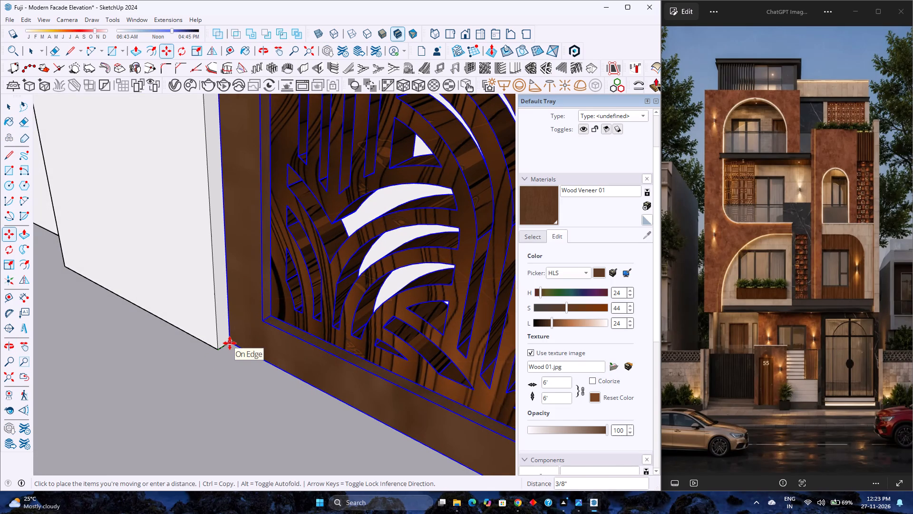
type("0.5")
key("Return")
scroll(217, 362, "down", 9)
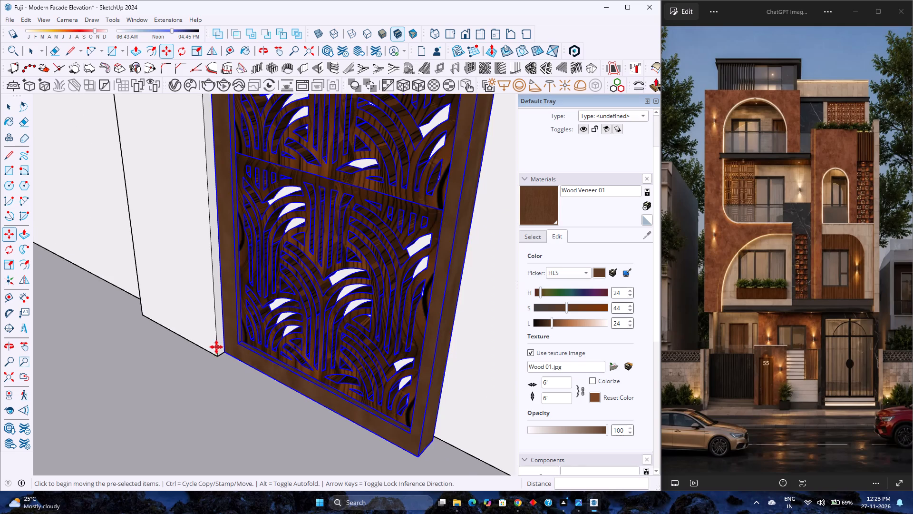
Scale the framed screen vertically from its top so it reaches the underside of the slab.
middle_click_drag(216, 347, 201, 414, "shift")
scroll(193, 397, "down", 3)
middle_click_drag(193, 397, 297, 386)
middle_click(298, 386)
scroll(281, 377, "down", 3)
middle_click_drag(283, 354, 241, 446, "shift")
scroll(241, 409, "down", 17)
middle_click_drag(238, 317, 233, 445, "shift")
scroll(240, 345, "up", 2)
middle_click_drag(240, 345, 241, 344)
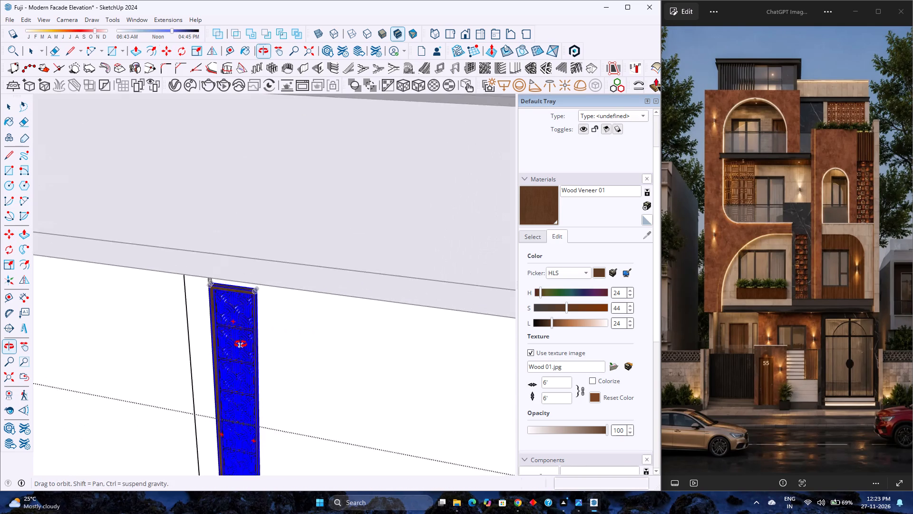
middle_click_drag(241, 344, 278, 314)
scroll(278, 314, "up", 1)
key("s")
scroll(271, 304, "up", 2)
scroll(173, 277, "up", 5)
middle_click_drag(230, 284, 232, 270)
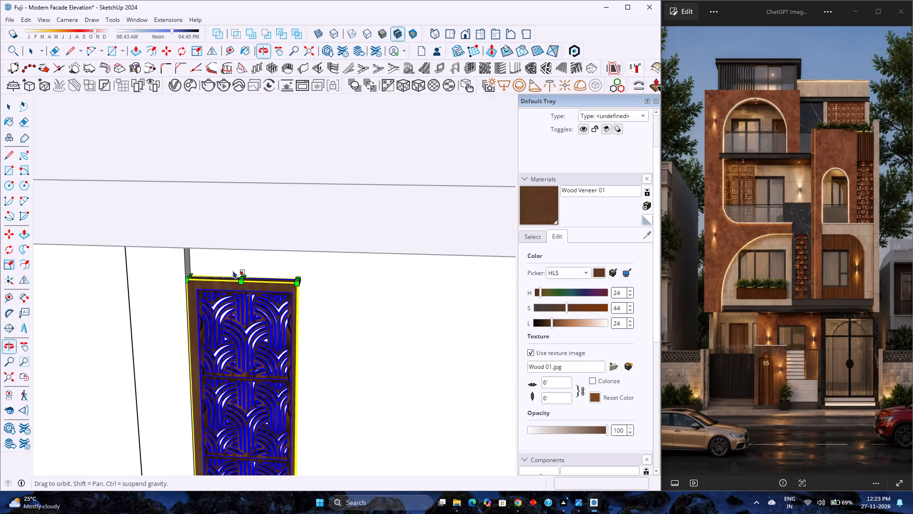
scroll(242, 276, "up", 5)
left_click(244, 279)
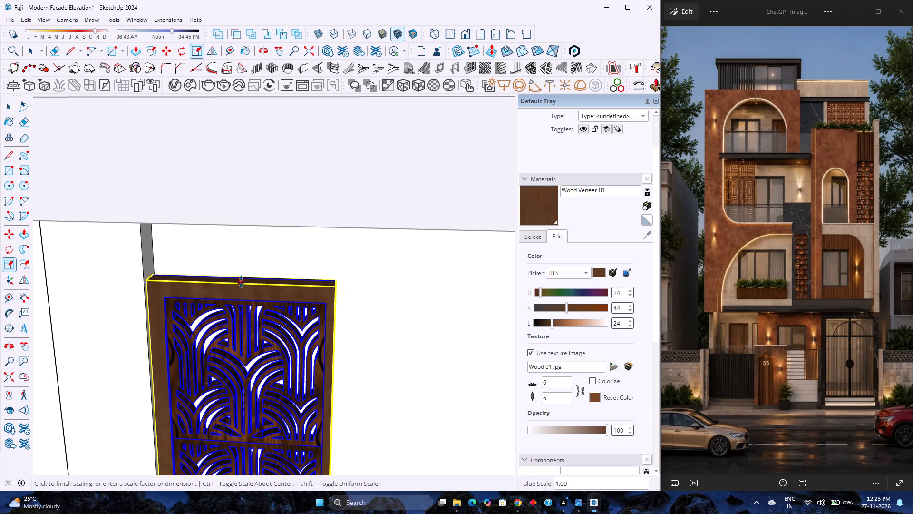
scroll(241, 282, "up", 2)
middle_click_drag(241, 282, 258, 193)
left_click(218, 181)
Copy the framed screen about 11 1/8" along the wall, from its inner bottom corner to its outer bottom corner.
scroll(229, 283, "down", 4)
middle_click_drag(237, 321, 241, 222, "shift")
middle_click_drag(242, 235, 117, 362)
middle_click_drag(227, 358, 190, 277, "shift")
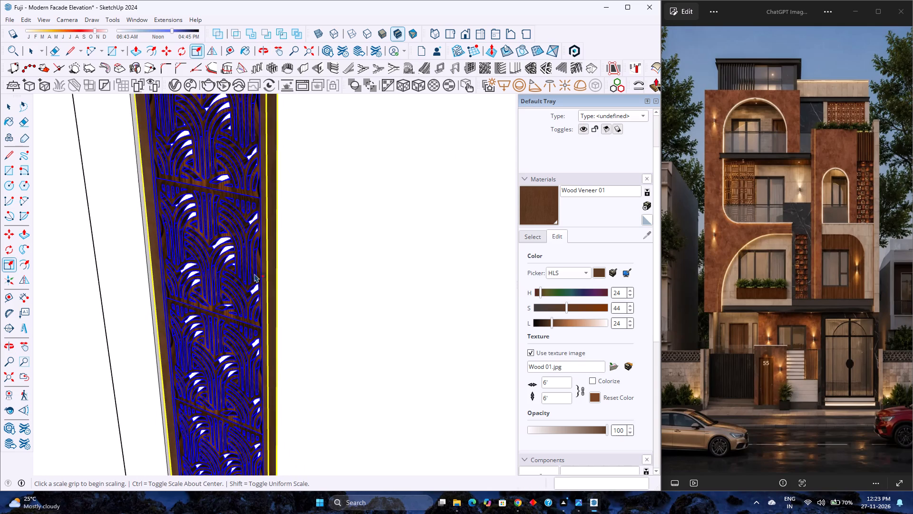
scroll(273, 316, "up", 2)
scroll(229, 325, "down", 2)
middle_click_drag(229, 325, 330, 309)
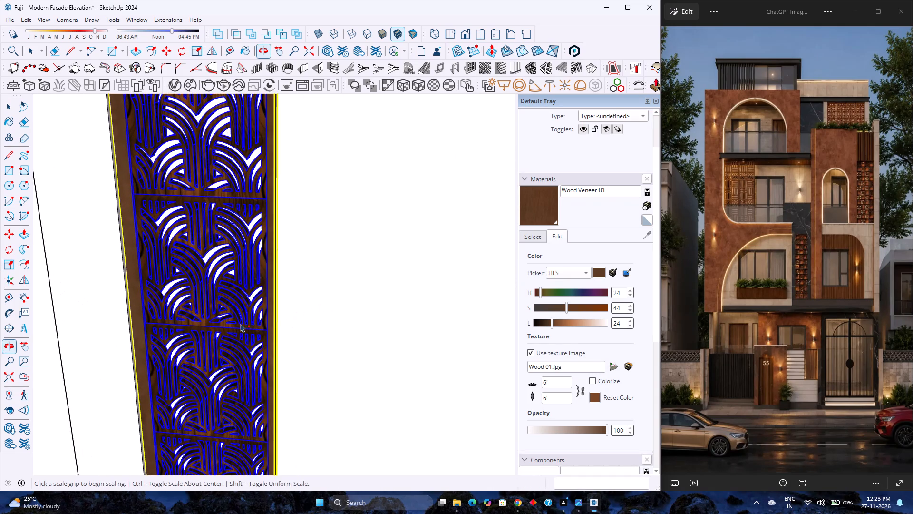
scroll(235, 324, "down", 7)
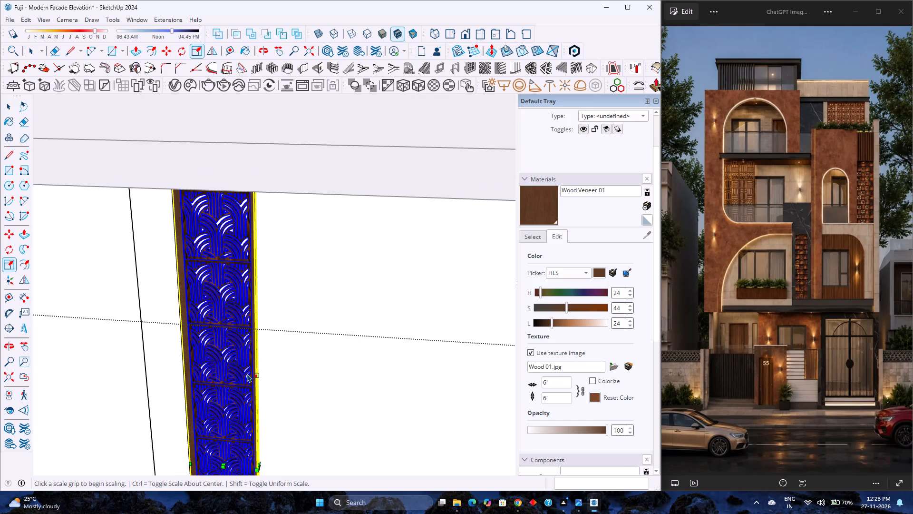
scroll(241, 373, "down", 2)
middle_click_drag(221, 398, 227, 277, "shift")
scroll(227, 275, "down", 5)
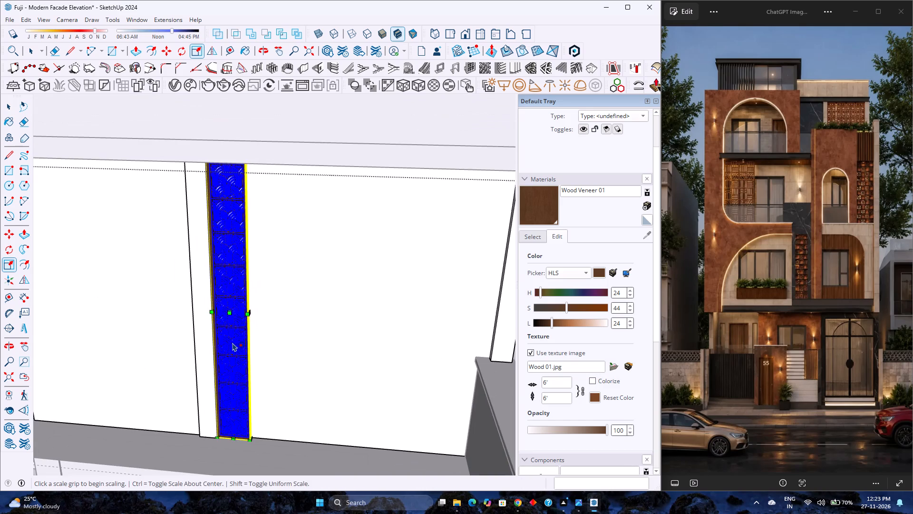
key("m")
scroll(206, 470, "up", 17)
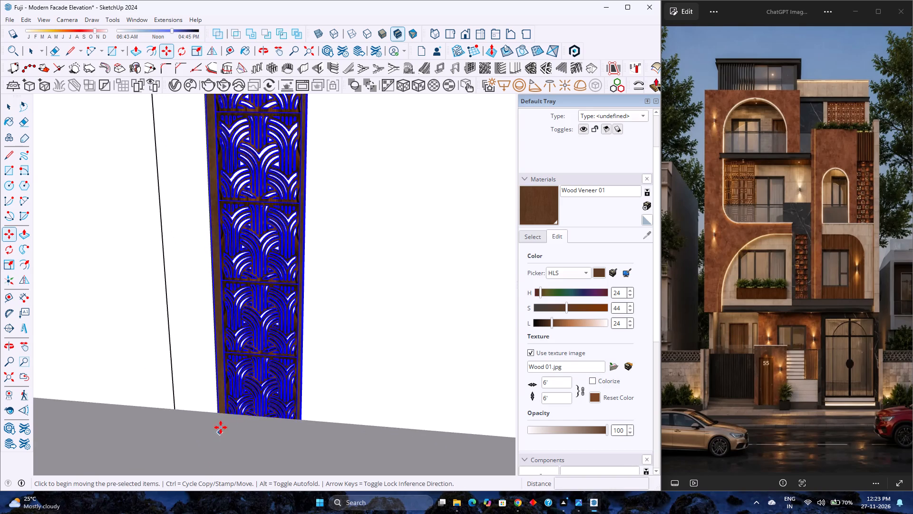
scroll(221, 427, "up", 9)
middle_click_drag(243, 409, 137, 471)
middle_click(137, 471)
middle_click_drag(271, 395, 172, 432)
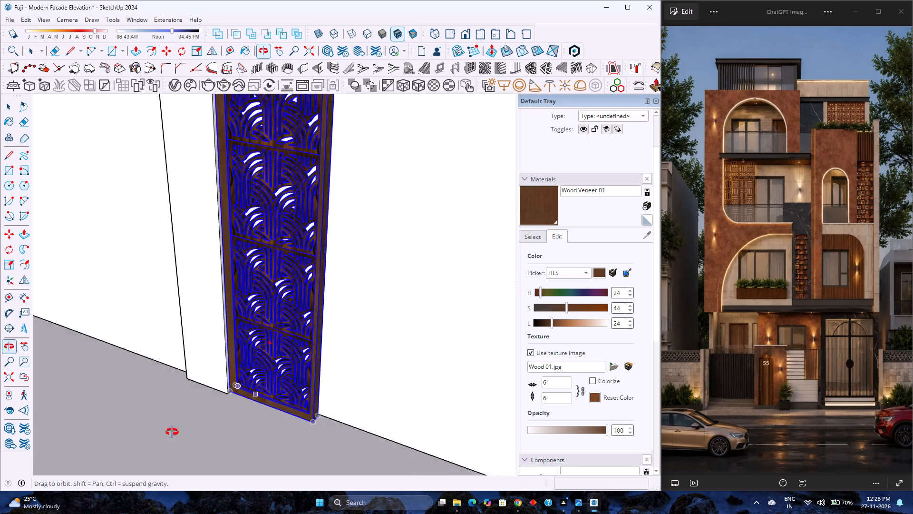
middle_click_drag(172, 432, 115, 451)
middle_click(115, 451)
scroll(194, 398, "up", 5)
middle_click_drag(194, 398, 294, 370)
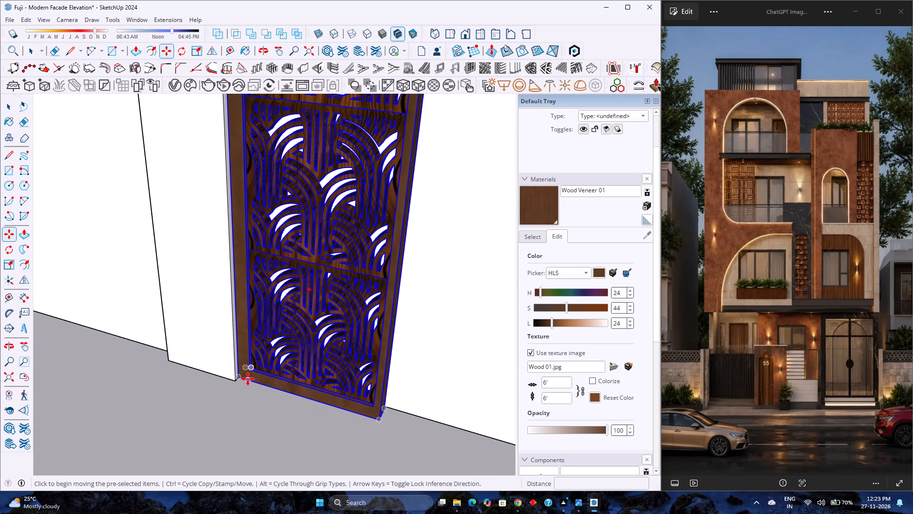
left_click(239, 380)
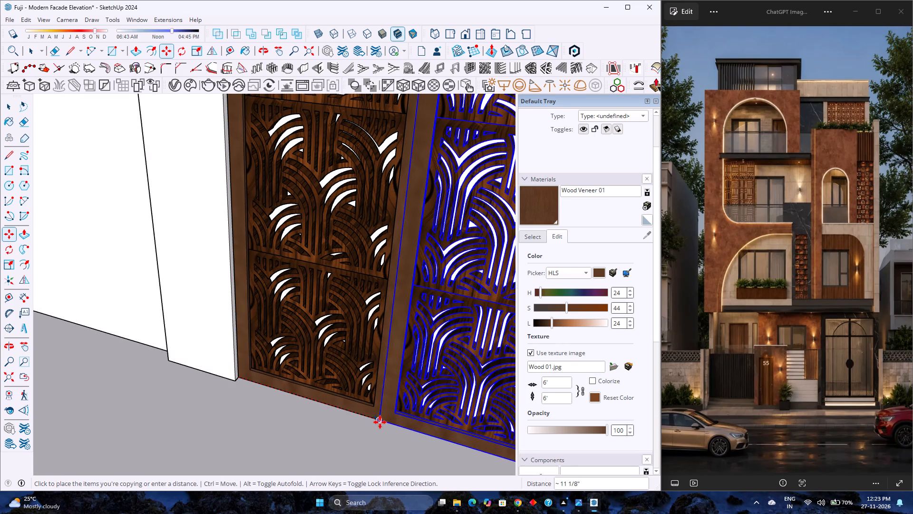
left_click(380, 422)
key("space")
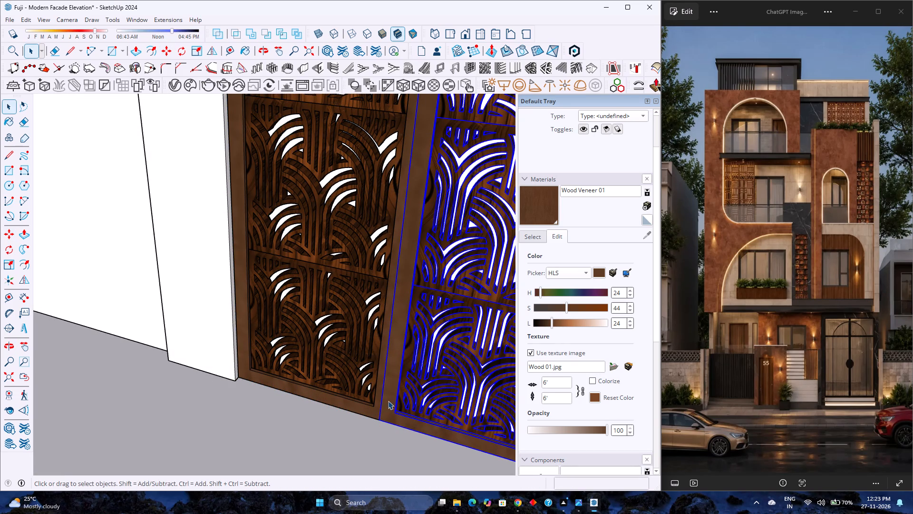
Inside the copied screen's frame, push the long side face next to the first screen inward by 0.5" and close the groups.
scroll(342, 404, "down", 2)
middle_click_drag(342, 404, 261, 370, "shift")
double_click(297, 375)
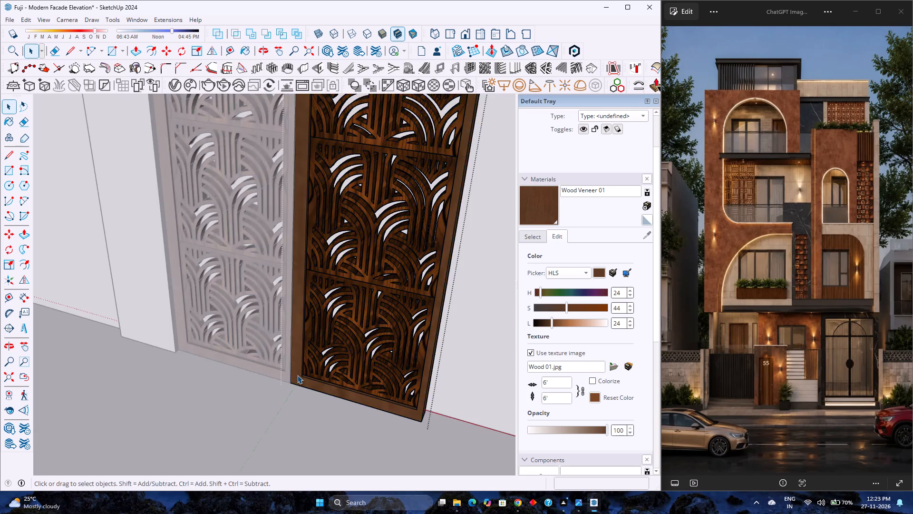
scroll(295, 374, "up", 2)
middle_click_drag(292, 373, 405, 391)
scroll(332, 339, "up", 7)
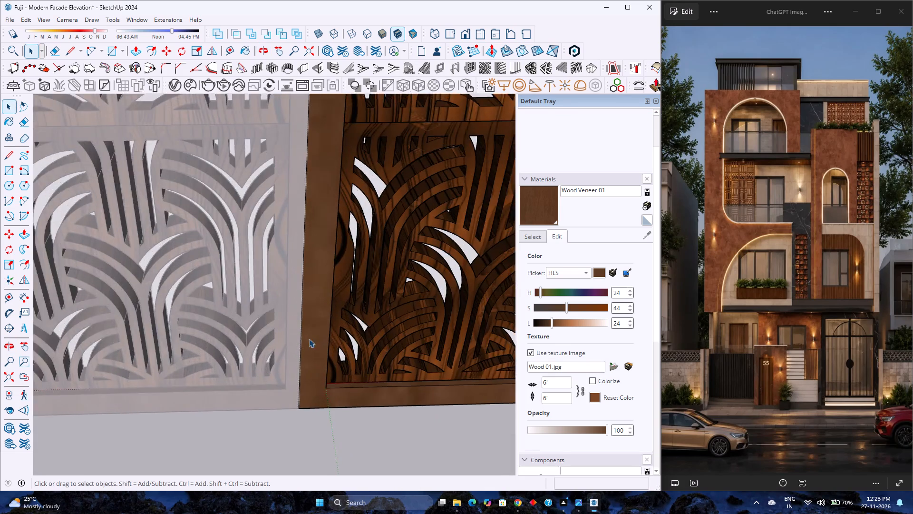
middle_click_drag(309, 339, 398, 336)
key("p")
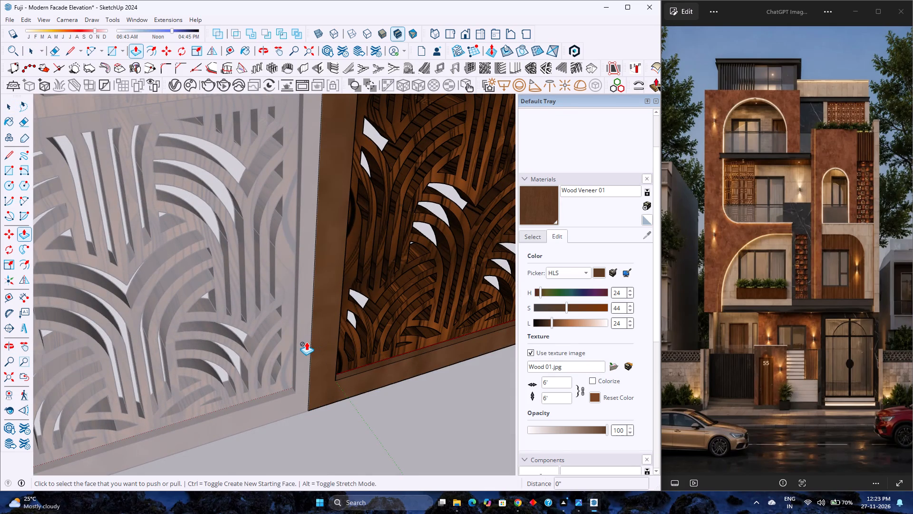
key("space")
double_click(326, 330)
key("p")
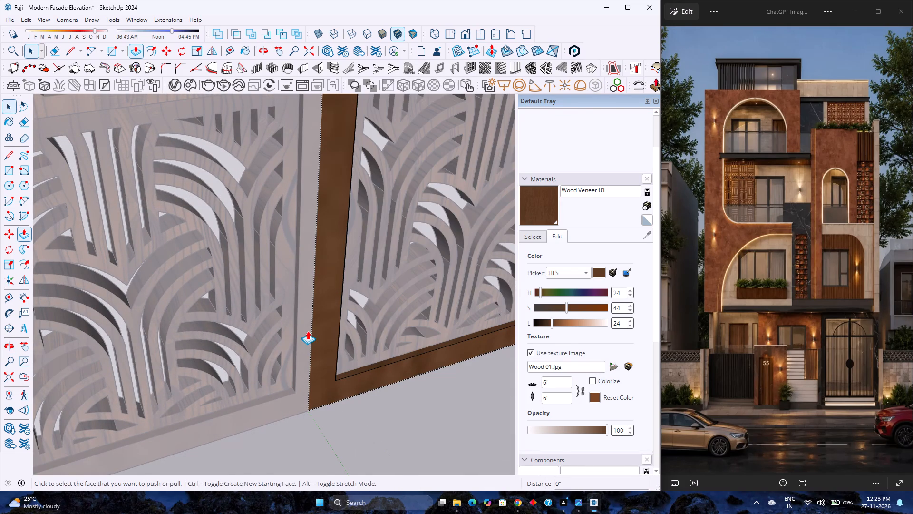
left_click(308, 331)
key("0")
key("period")
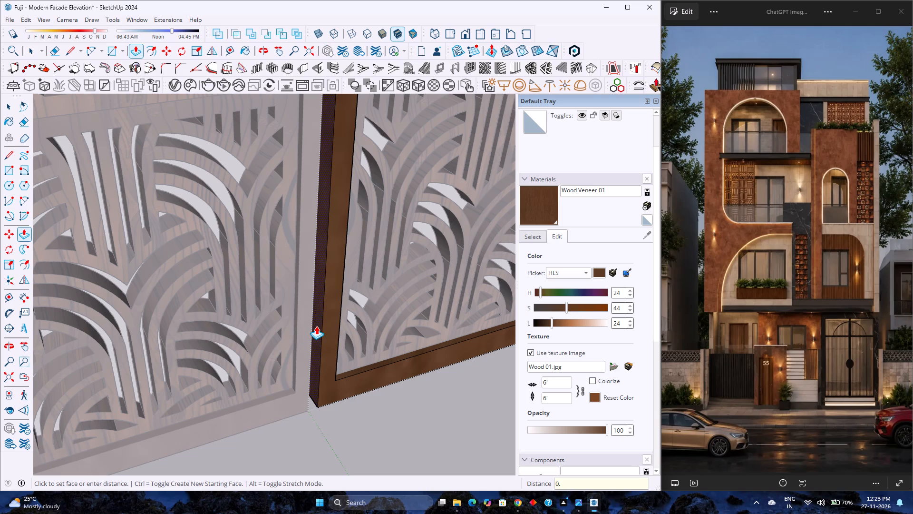
key("5")
key("Return")
key("space")
key("Escape")
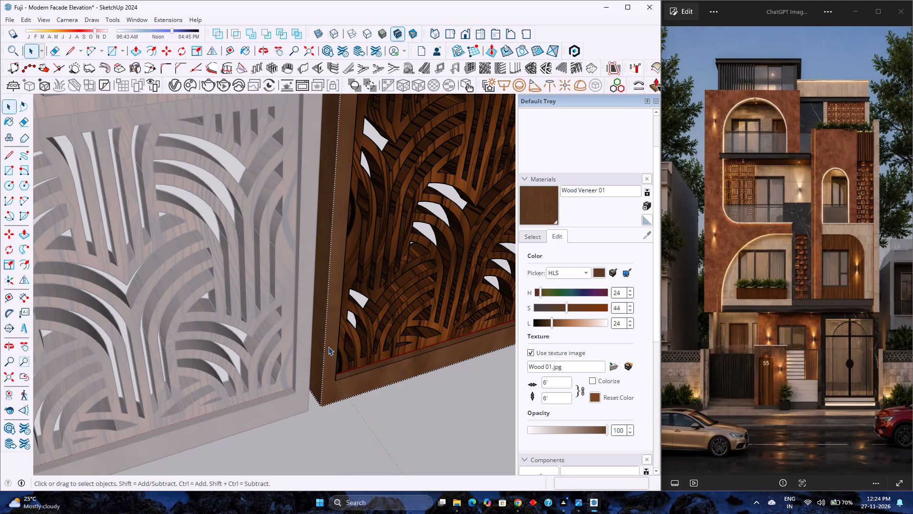
key("Escape")
Move the trimmed screen copy by its bottom front corner to meet the first screen's adjacent bottom front corner.
left_click(327, 349)
scroll(327, 351, "down", 1)
middle_click(327, 351)
middle_click_drag(327, 351, 254, 358)
middle_click(254, 358)
scroll(257, 355, "down", 3)
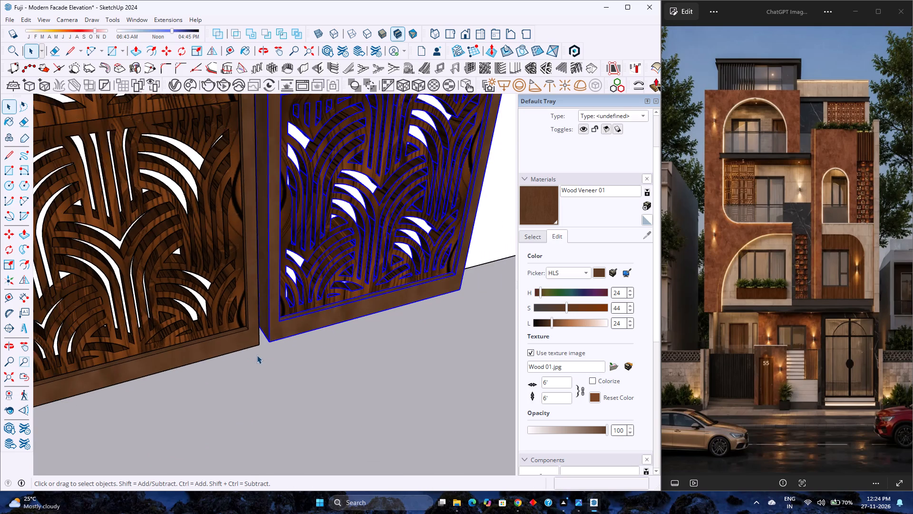
key("m")
scroll(266, 343, "up", 3)
left_click(268, 345)
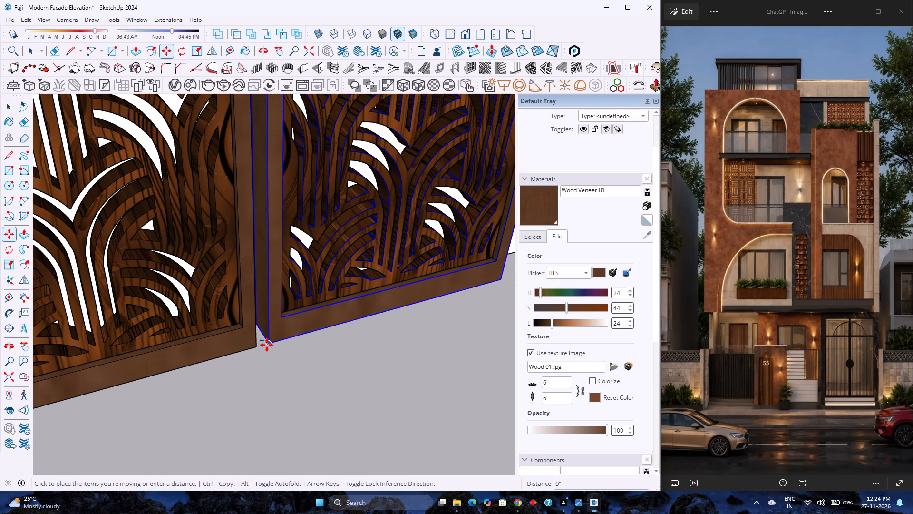
left_click(259, 346)
scroll(286, 349, "down", 4)
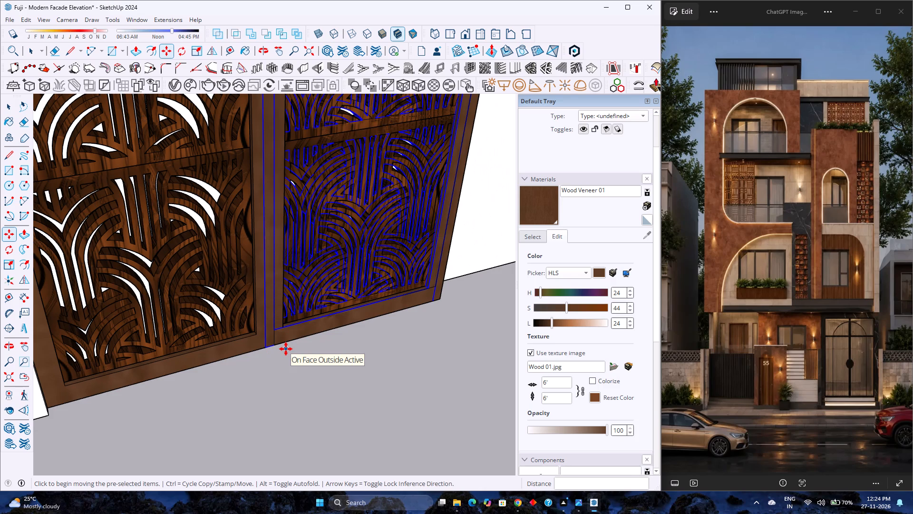
key("ctrl+z")
left_click(278, 346)
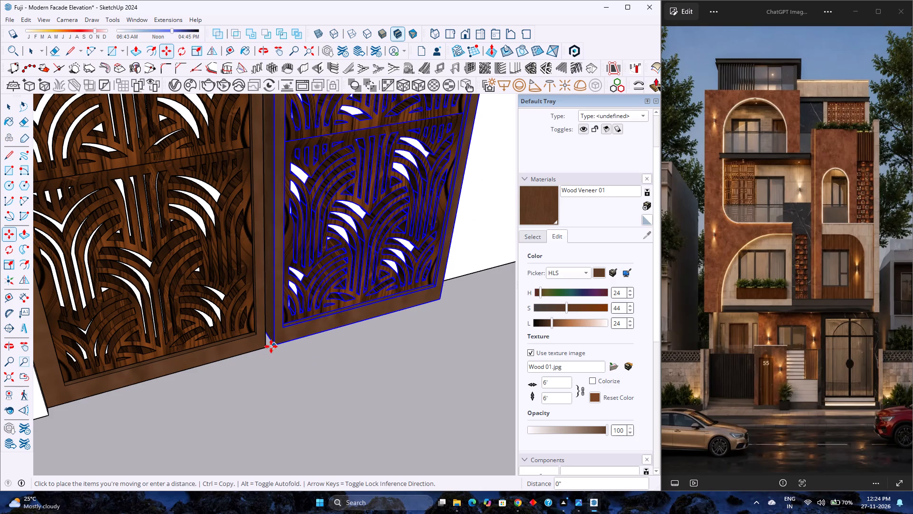
left_click(266, 346)
Copy the second screen edge to edge along the wall and multiply it into an array of 5 copies.
scroll(295, 349, "down", 7)
middle_click_drag(327, 341, 318, 386, "shift")
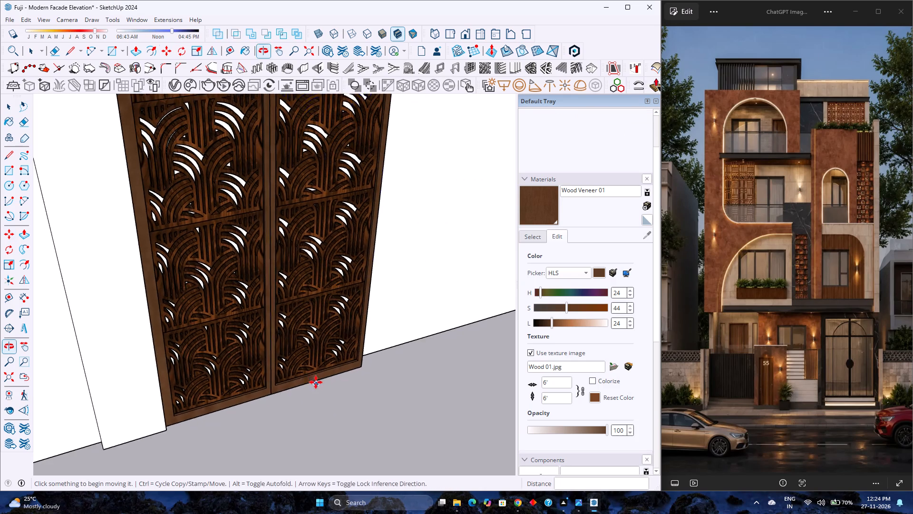
scroll(315, 379, "down", 3)
middle_click_drag(317, 377, 243, 381)
middle_click(243, 381)
key("space")
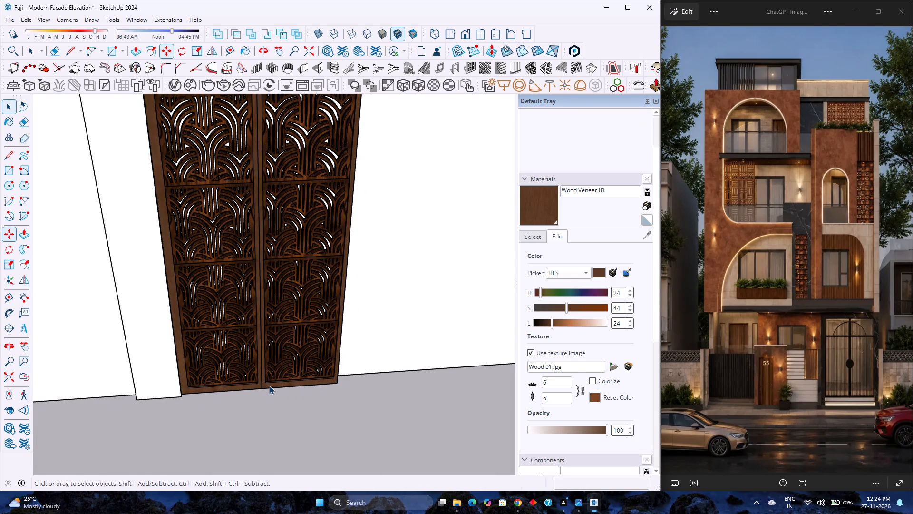
left_click(271, 385)
scroll(268, 390, "up", 2)
key("m")
scroll(257, 396, "up", 8)
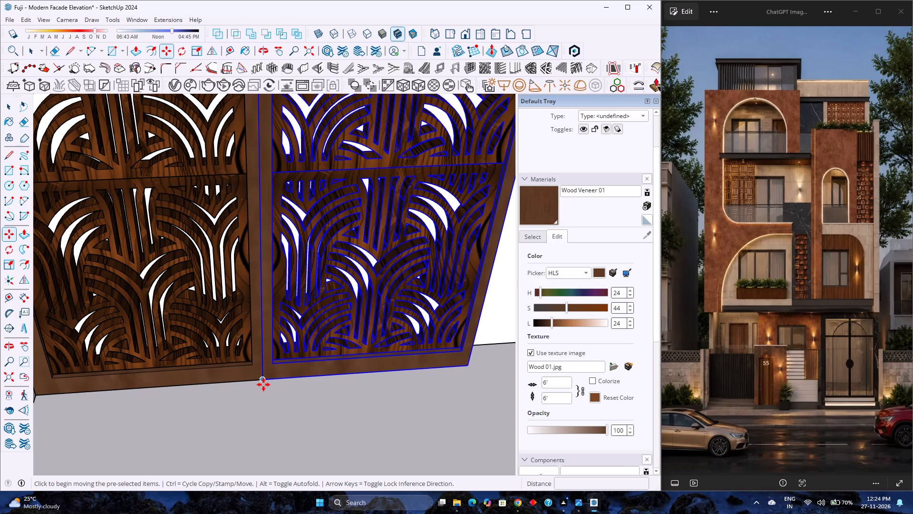
left_click(264, 383)
scroll(345, 382, "down", 4)
middle_click_drag(389, 371, 199, 388, "shift")
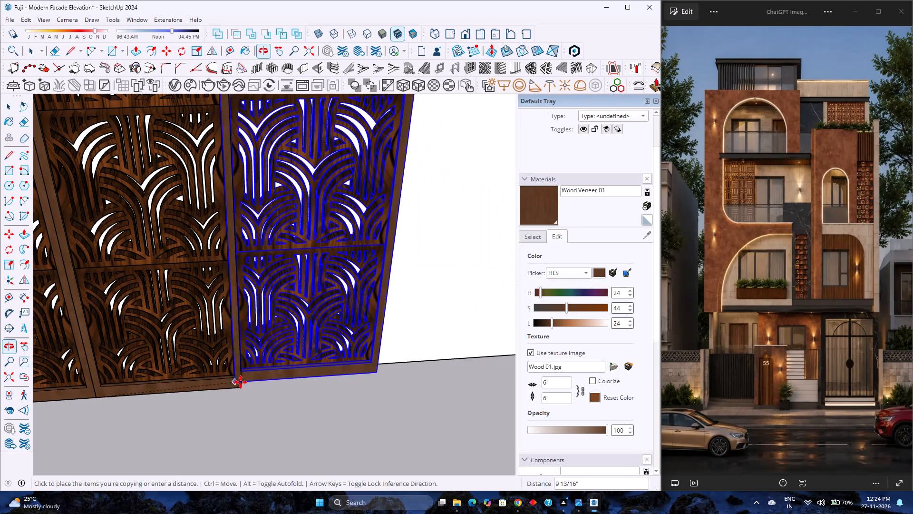
left_click(240, 384)
scroll(261, 390, "down", 14)
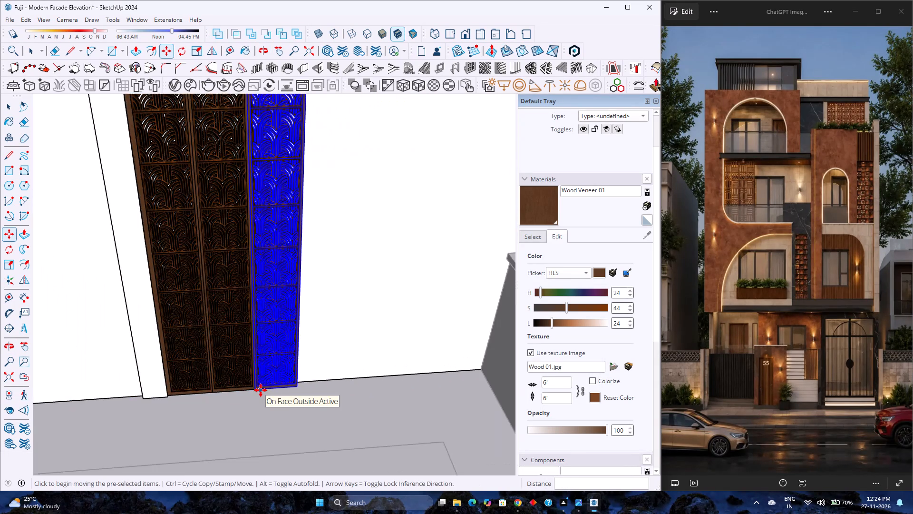
scroll(261, 390, "down", 5)
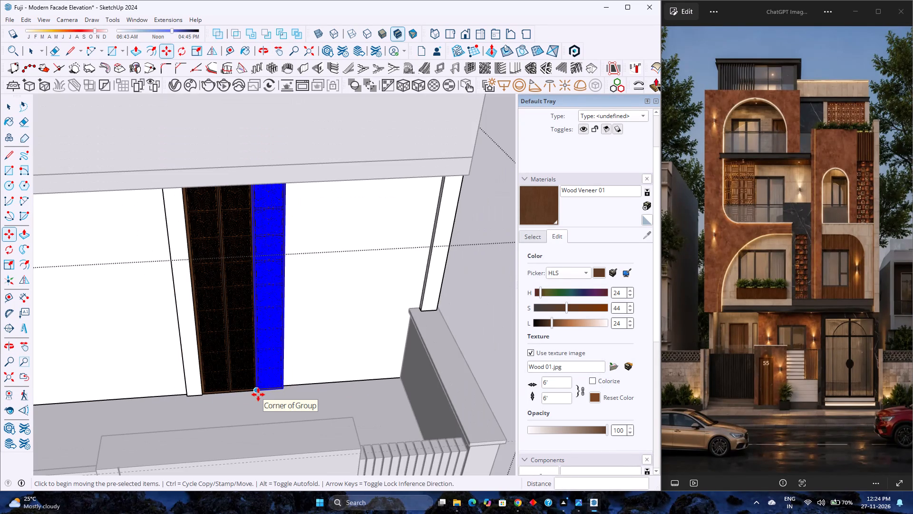
key("asterisk")
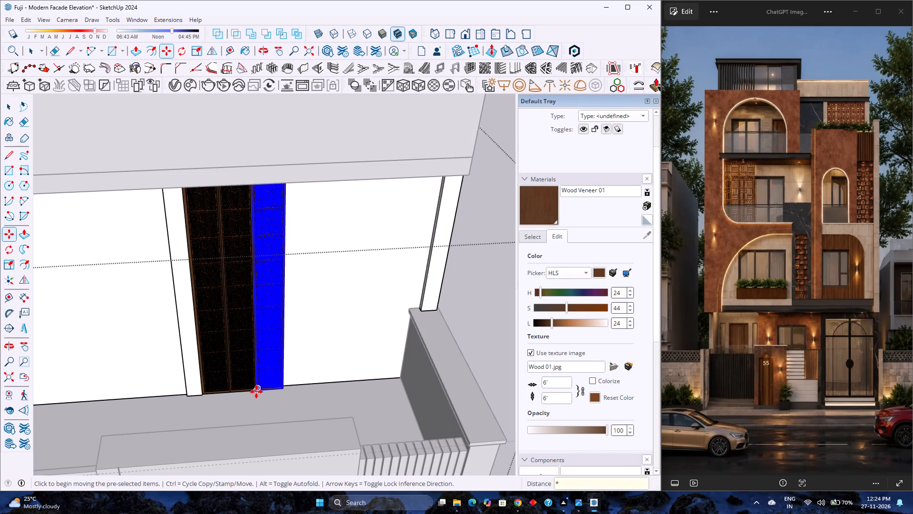
key("5")
key("Return")
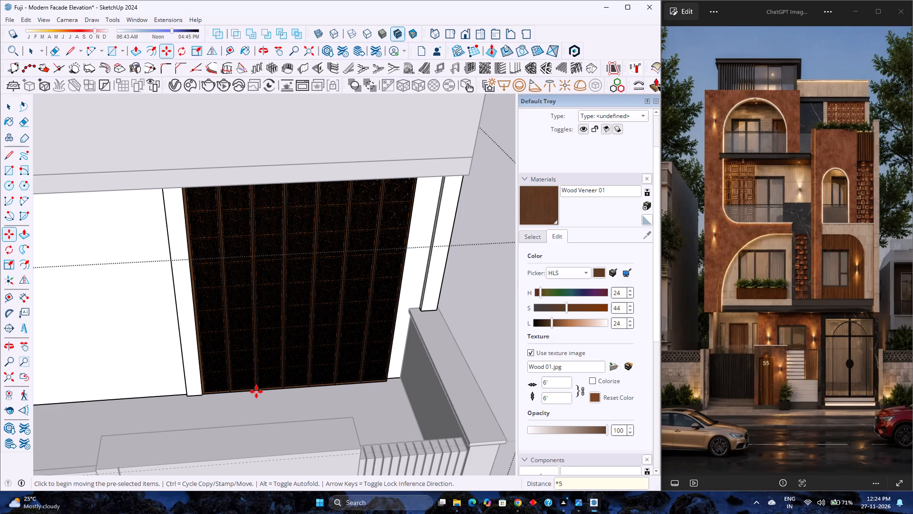
scroll(374, 361, "up", 3)
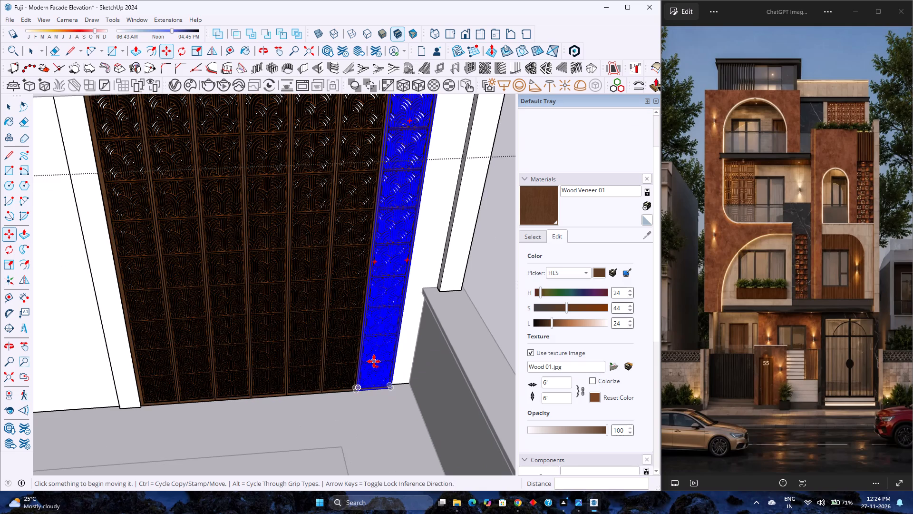
middle_click_drag(374, 361, 346, 342)
middle_click(346, 342)
scroll(346, 342, "down", 6)
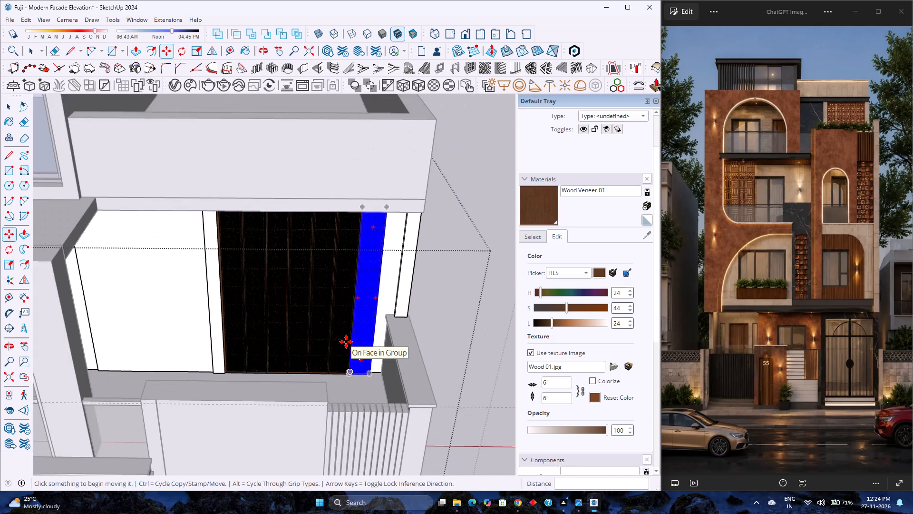
scroll(346, 342, "down", 1)
key("space")
Push/Pull the narrow side face of the corner wall strip by 4" to meet the inner edge of the balcony parapet.
scroll(398, 293, "up", 4)
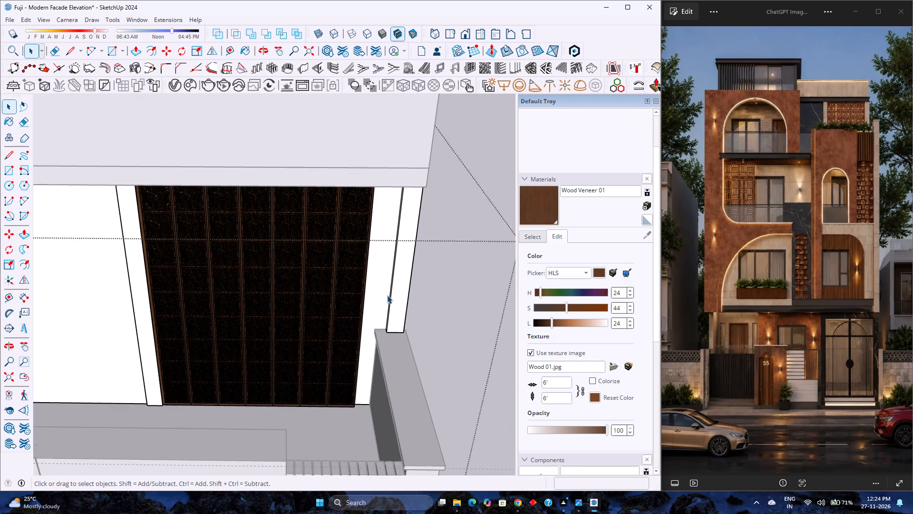
scroll(387, 295, "up", 2)
middle_click_drag(387, 295, 478, 277)
middle_click(480, 277)
scroll(411, 283, "up", 2)
double_click(385, 284)
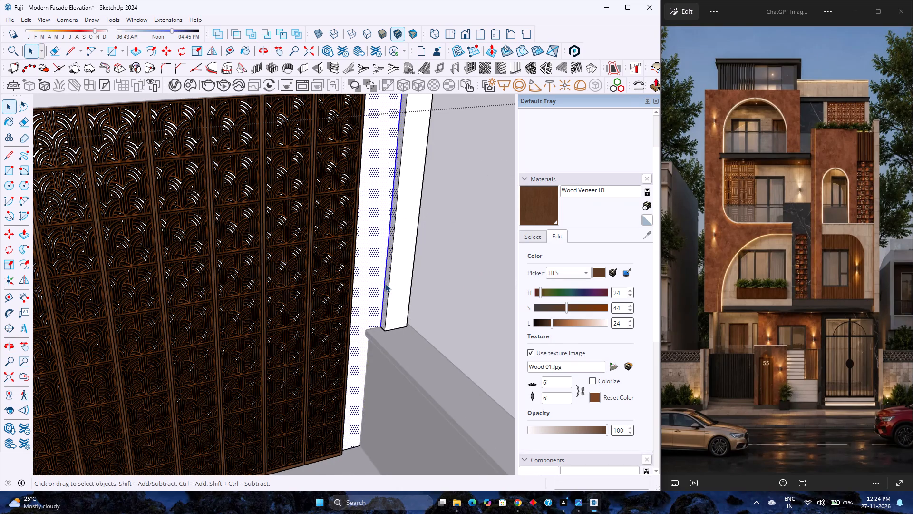
scroll(385, 284, "up", 2)
left_click(388, 281)
key("p")
left_click(389, 281)
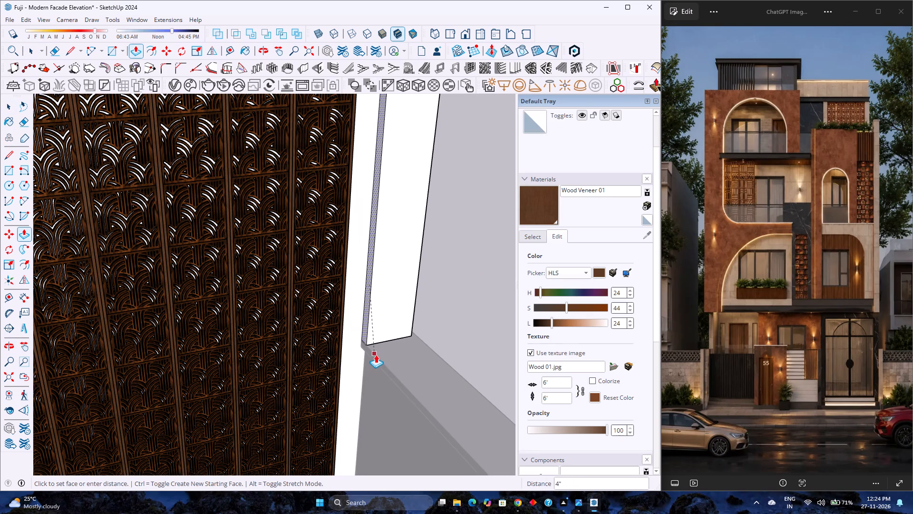
left_click(376, 356)
scroll(346, 362, "down", 2)
key("space")
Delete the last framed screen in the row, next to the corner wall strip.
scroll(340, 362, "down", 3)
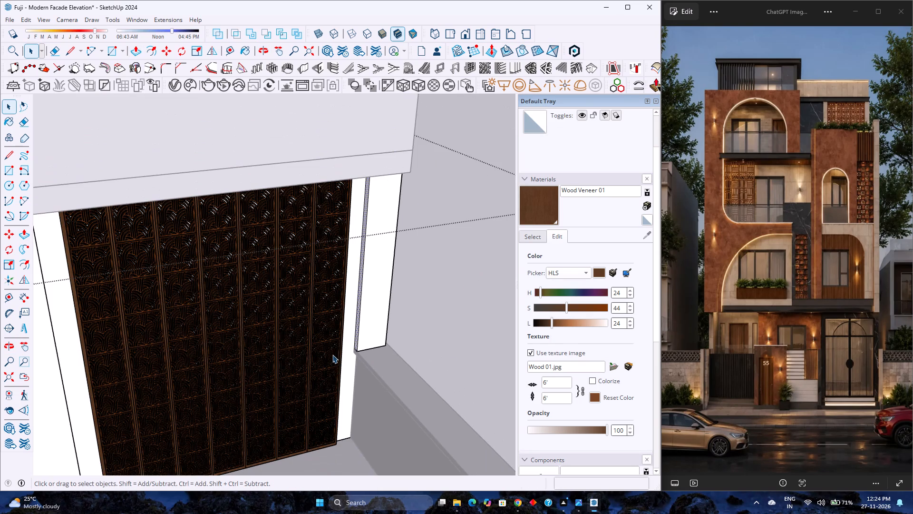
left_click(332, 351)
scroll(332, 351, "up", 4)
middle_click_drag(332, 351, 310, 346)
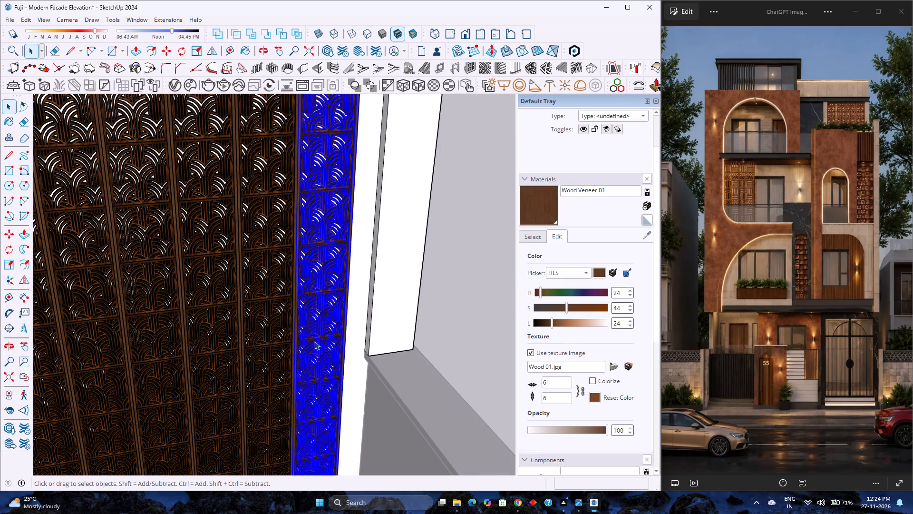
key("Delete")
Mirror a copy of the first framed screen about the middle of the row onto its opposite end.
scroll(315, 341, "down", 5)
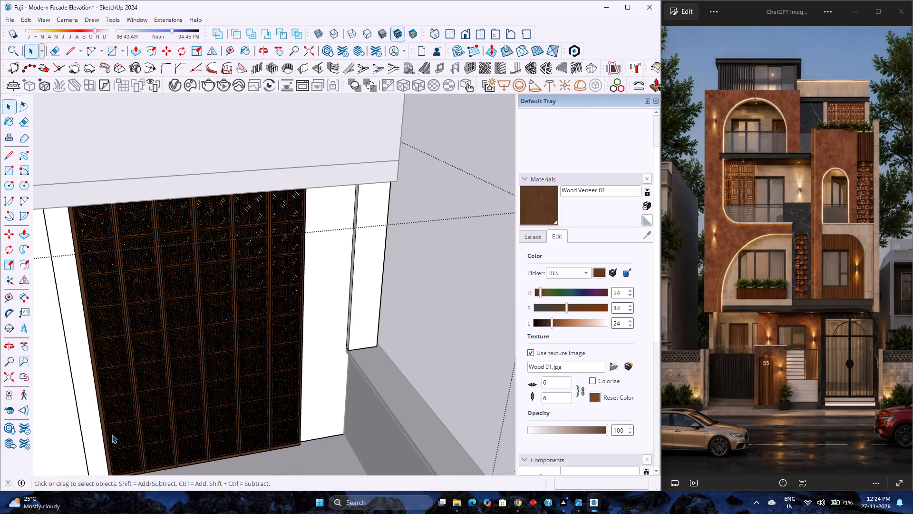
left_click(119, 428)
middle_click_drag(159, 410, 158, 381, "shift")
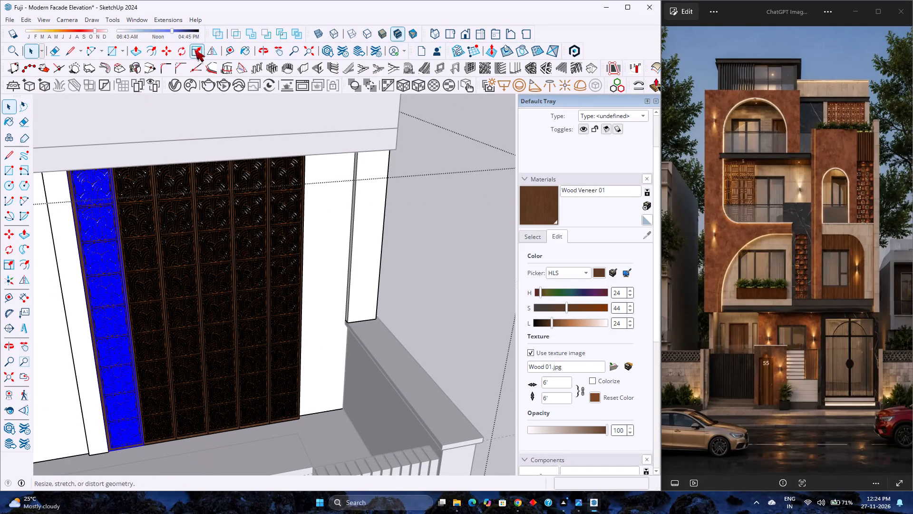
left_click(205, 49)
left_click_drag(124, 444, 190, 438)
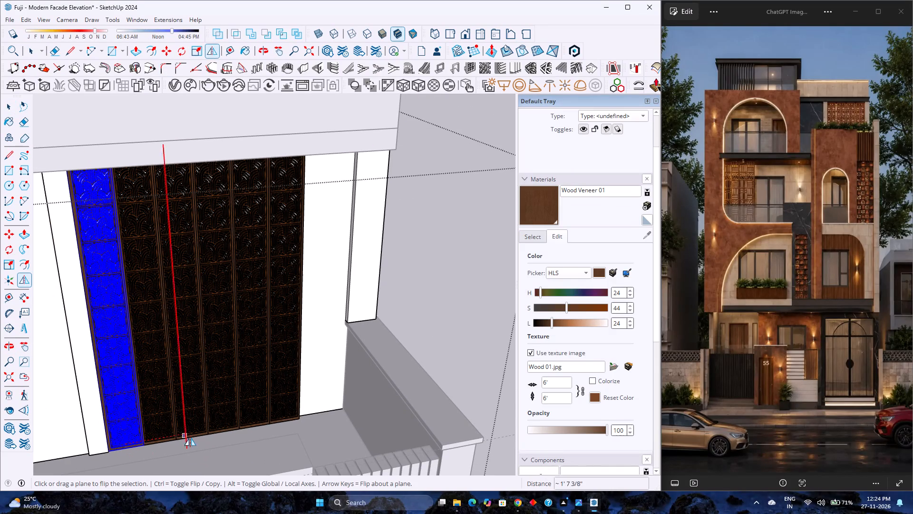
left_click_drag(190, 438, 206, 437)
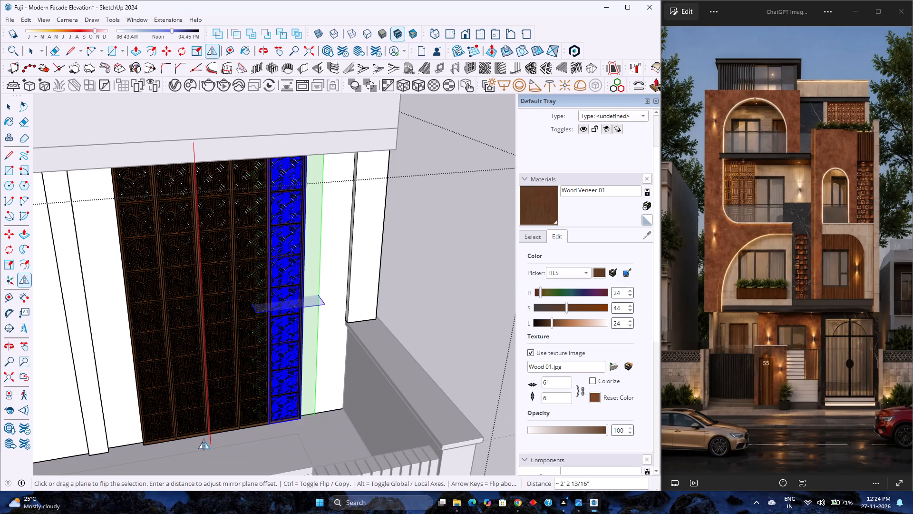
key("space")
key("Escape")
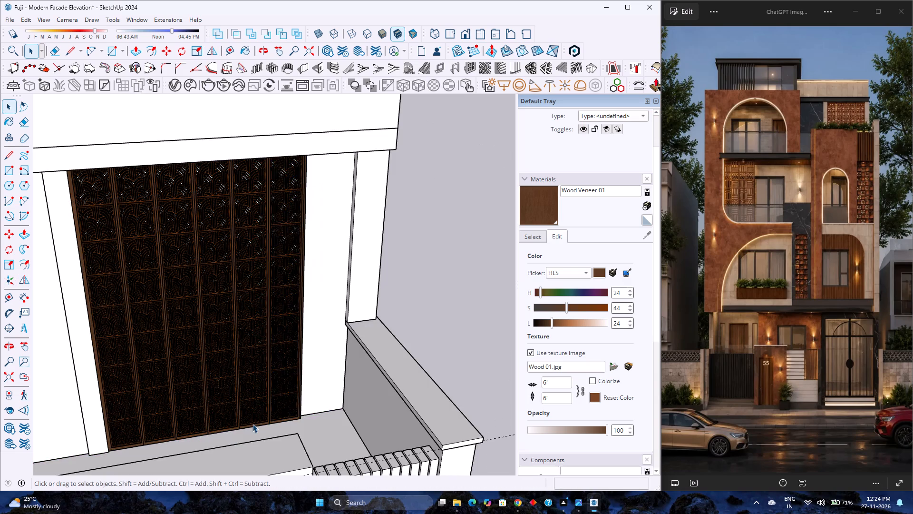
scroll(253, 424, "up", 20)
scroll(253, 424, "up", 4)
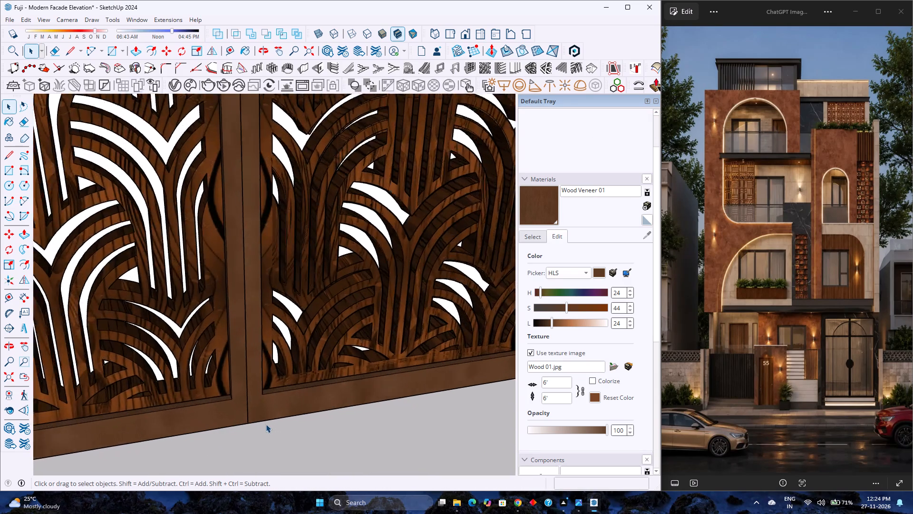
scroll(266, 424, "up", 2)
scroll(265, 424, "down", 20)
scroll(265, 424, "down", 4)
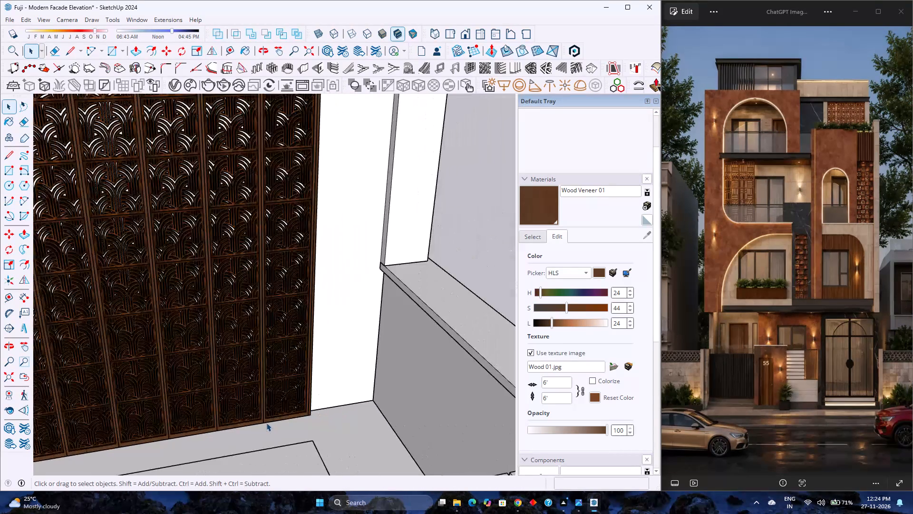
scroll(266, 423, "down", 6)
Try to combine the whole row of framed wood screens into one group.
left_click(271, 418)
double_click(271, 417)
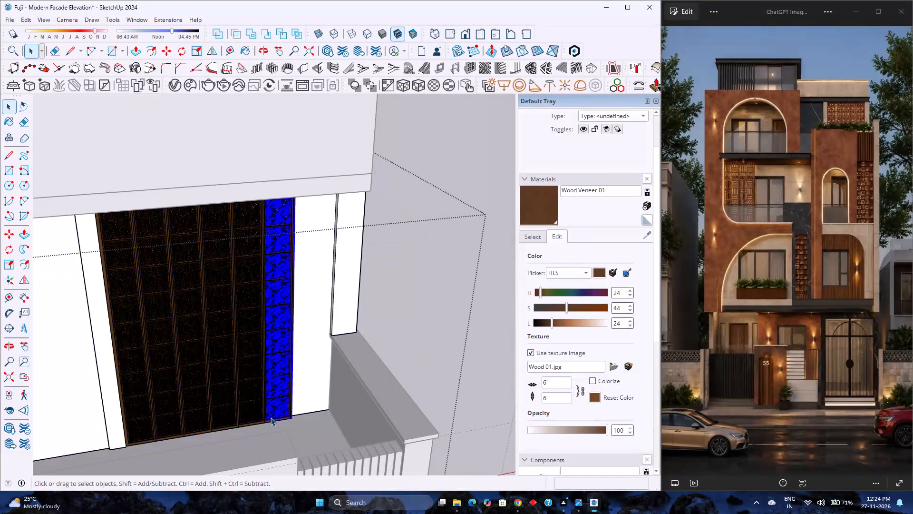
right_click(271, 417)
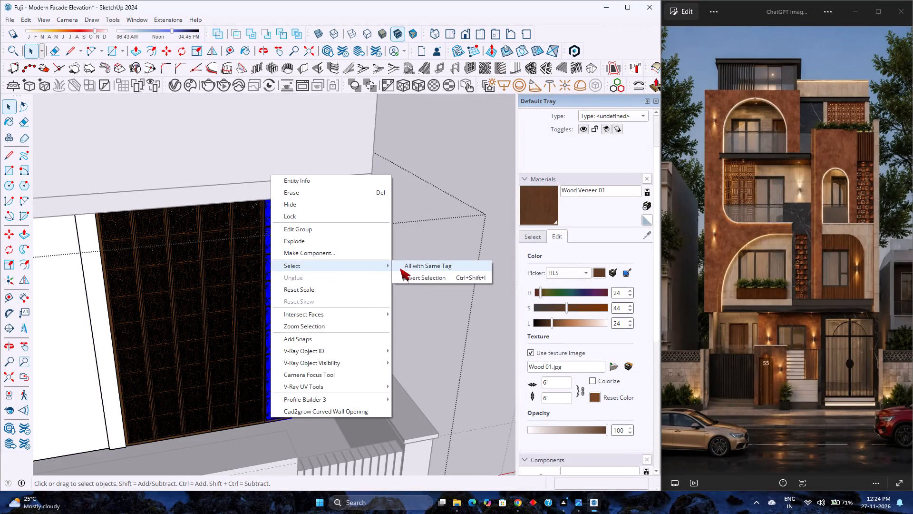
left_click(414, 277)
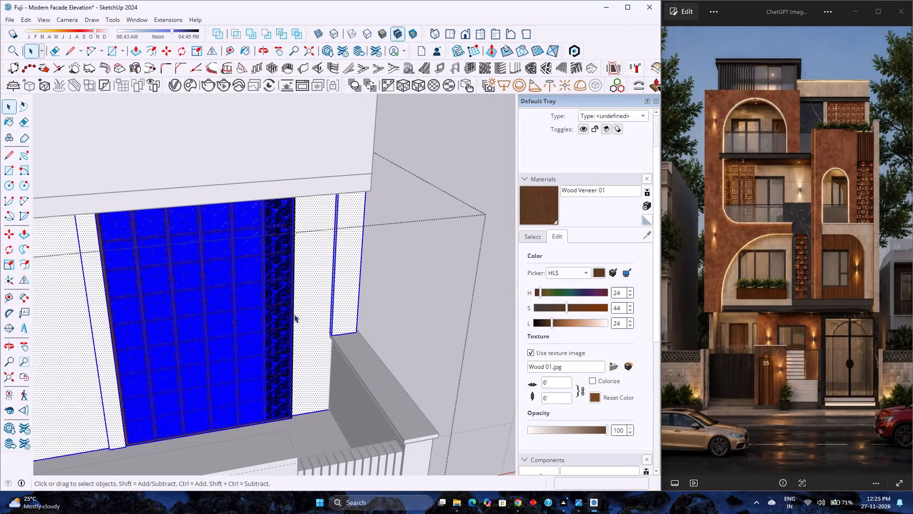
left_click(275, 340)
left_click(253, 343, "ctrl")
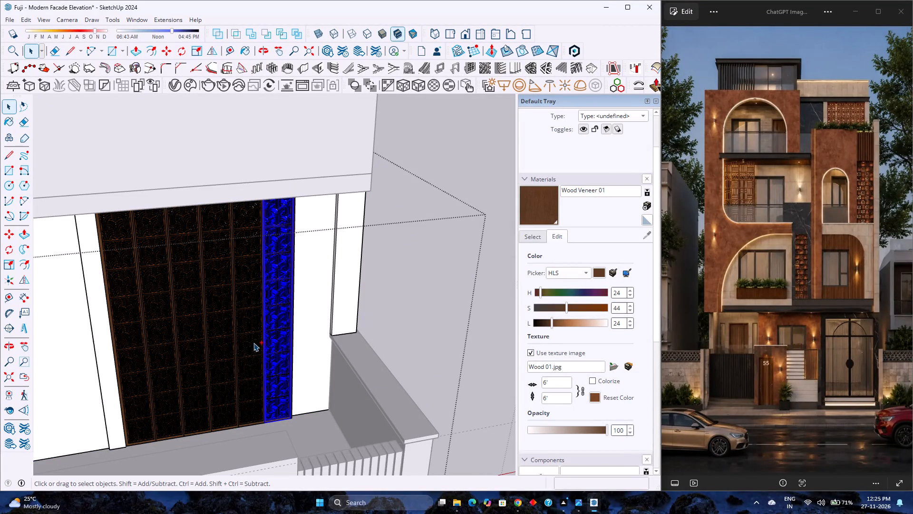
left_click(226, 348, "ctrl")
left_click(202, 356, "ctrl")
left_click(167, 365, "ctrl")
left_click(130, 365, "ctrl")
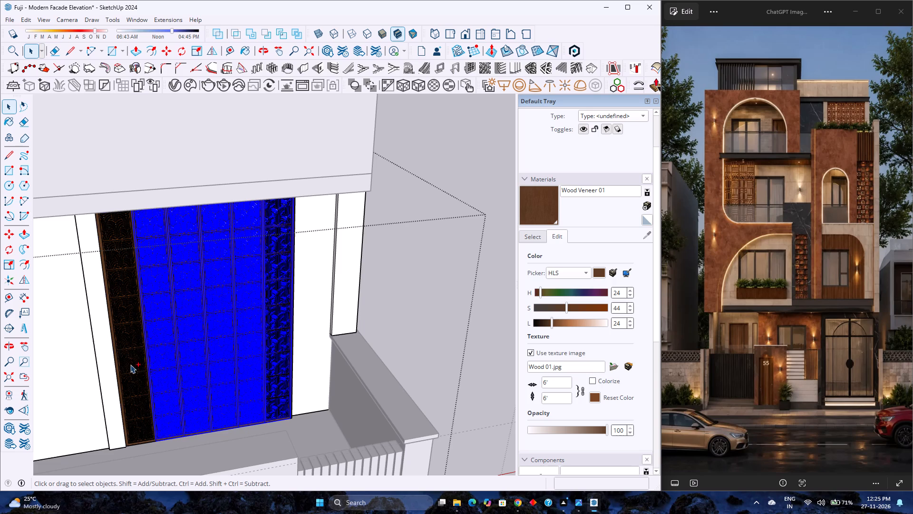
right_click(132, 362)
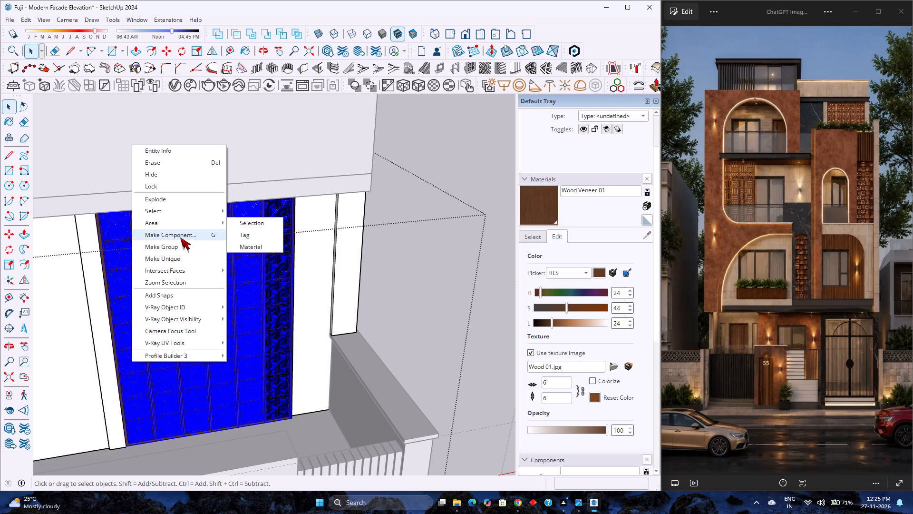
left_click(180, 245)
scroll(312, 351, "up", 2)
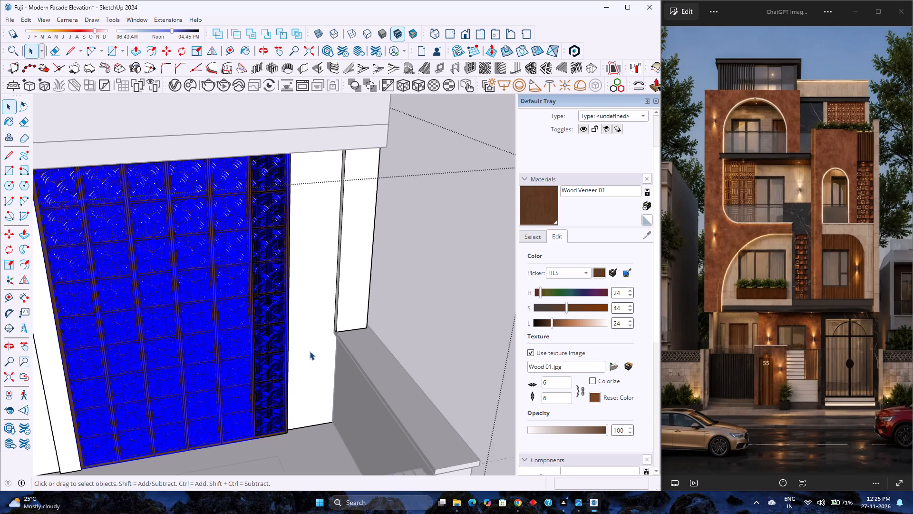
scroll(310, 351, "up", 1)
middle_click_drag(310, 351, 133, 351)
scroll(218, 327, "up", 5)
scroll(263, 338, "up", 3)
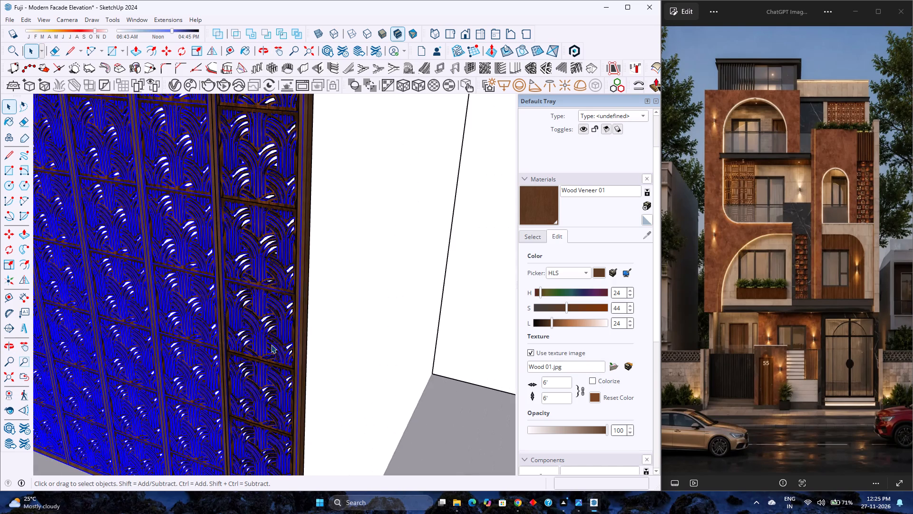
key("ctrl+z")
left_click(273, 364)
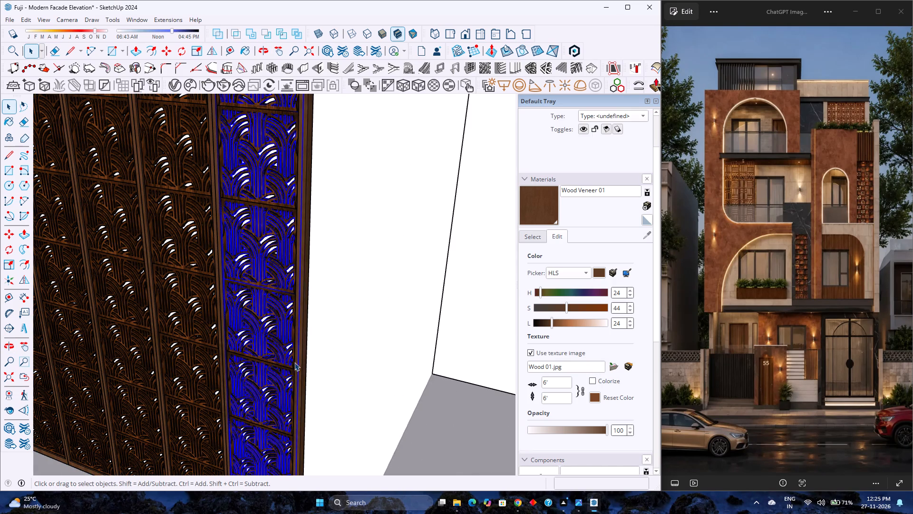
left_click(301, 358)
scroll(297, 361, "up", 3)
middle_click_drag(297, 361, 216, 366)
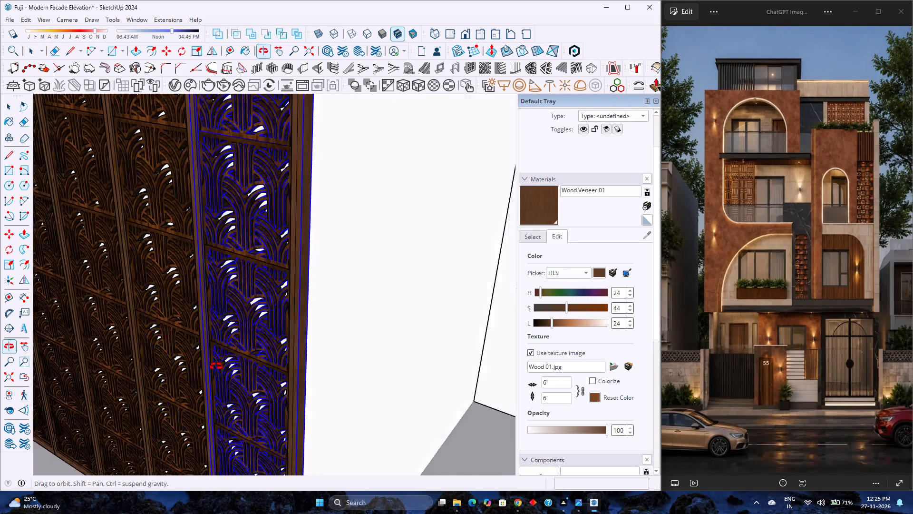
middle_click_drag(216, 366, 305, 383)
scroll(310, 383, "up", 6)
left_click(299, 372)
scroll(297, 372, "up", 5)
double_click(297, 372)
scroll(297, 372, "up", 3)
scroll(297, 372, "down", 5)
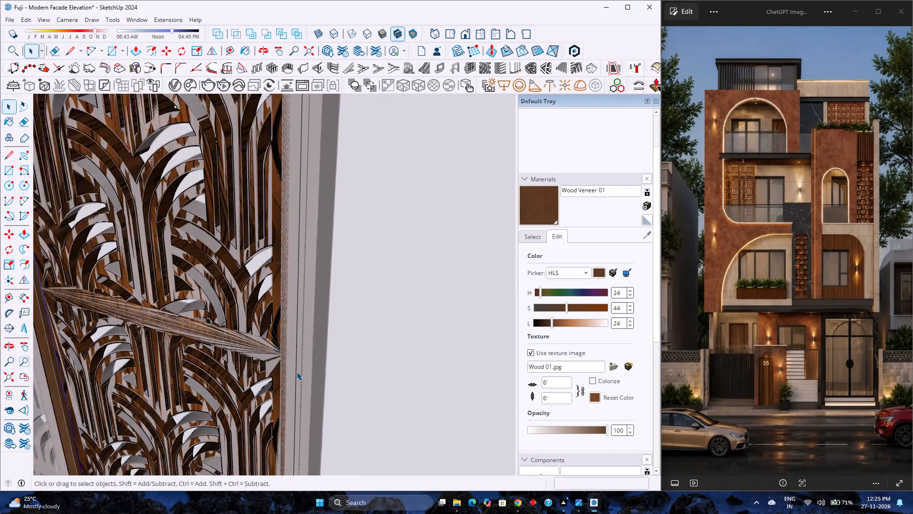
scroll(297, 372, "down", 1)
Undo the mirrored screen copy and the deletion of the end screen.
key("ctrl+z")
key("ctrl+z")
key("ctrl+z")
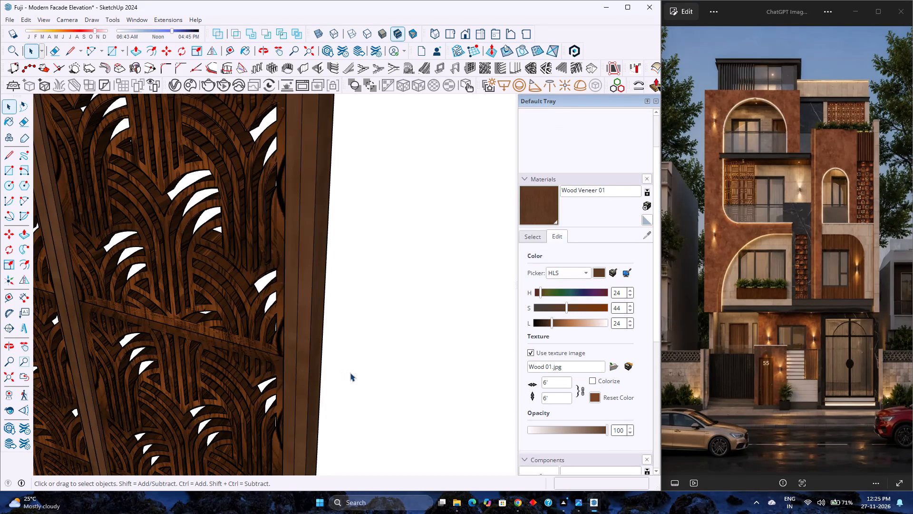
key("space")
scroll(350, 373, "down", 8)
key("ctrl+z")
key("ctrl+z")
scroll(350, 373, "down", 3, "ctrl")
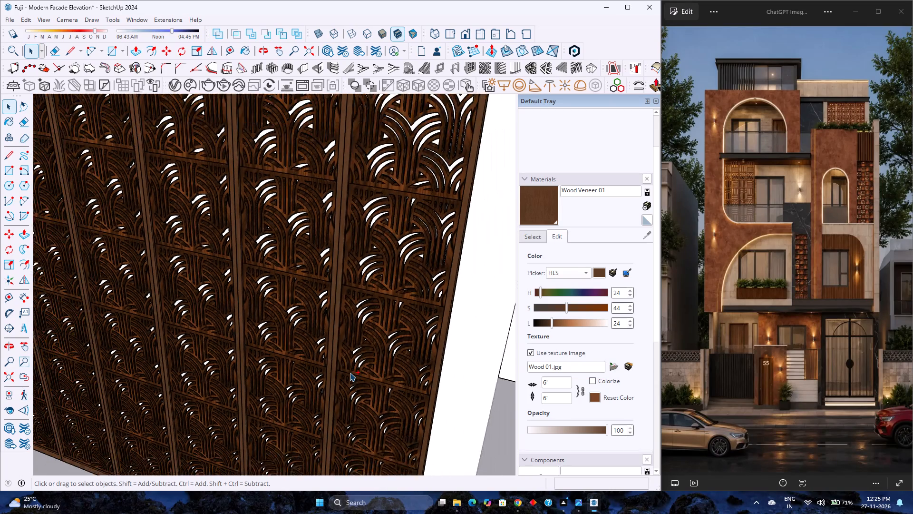
Inside the end screen's frame group, Push/Pull the outer long side face by 0.5" and close the groups.
scroll(350, 373, "down", 10, "ctrl")
middle_click_drag(347, 374, 461, 368)
middle_click(461, 368)
scroll(404, 368, "down", 2)
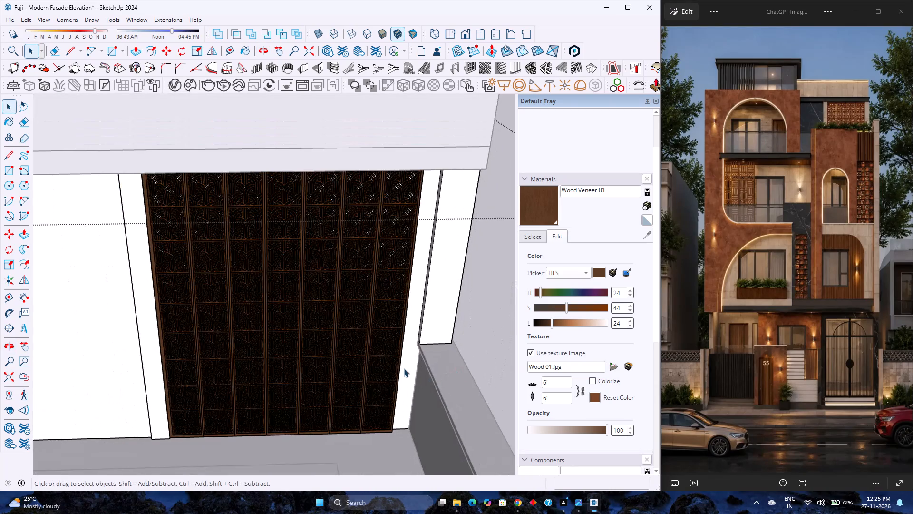
left_click(398, 358)
scroll(382, 398, "up", 10)
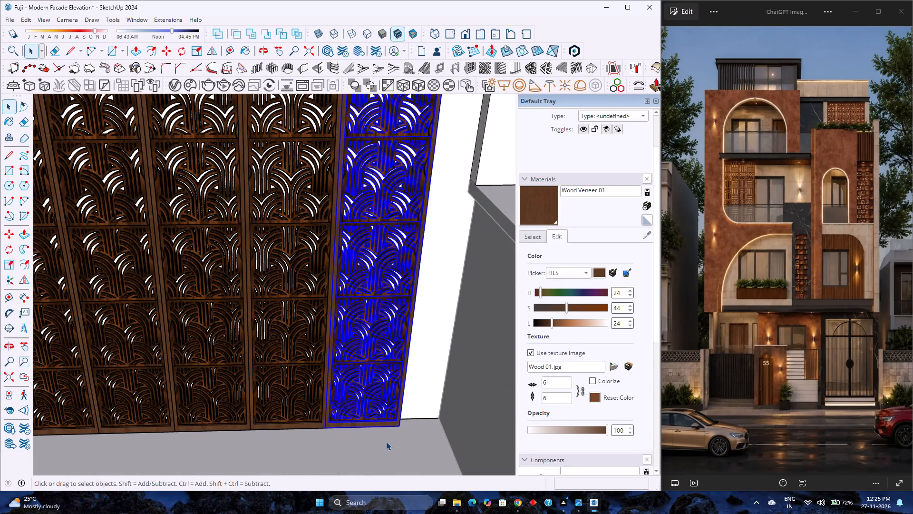
scroll(386, 442, "up", 6)
double_click(401, 413)
scroll(402, 412, "up", 6)
middle_click_drag(406, 411, 367, 418)
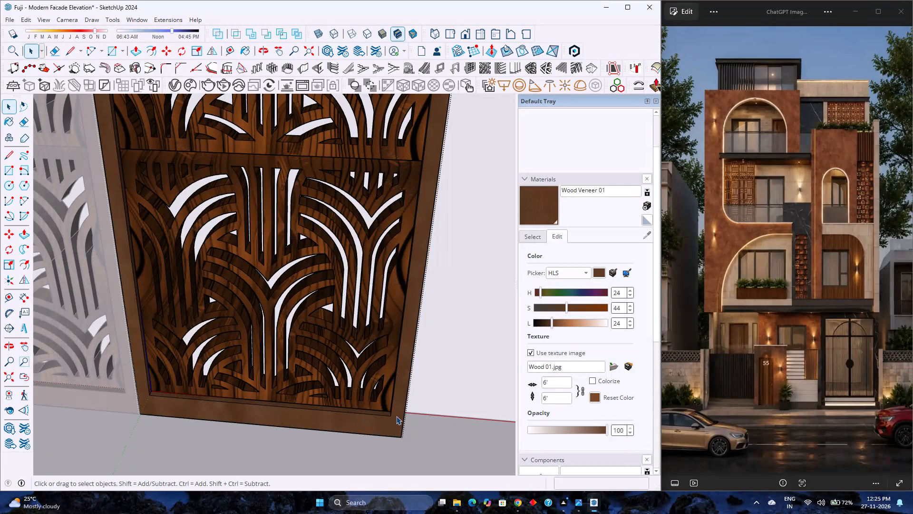
scroll(396, 416, "up", 1)
middle_click_drag(396, 416, 317, 420)
left_click(384, 411)
double_click(387, 411)
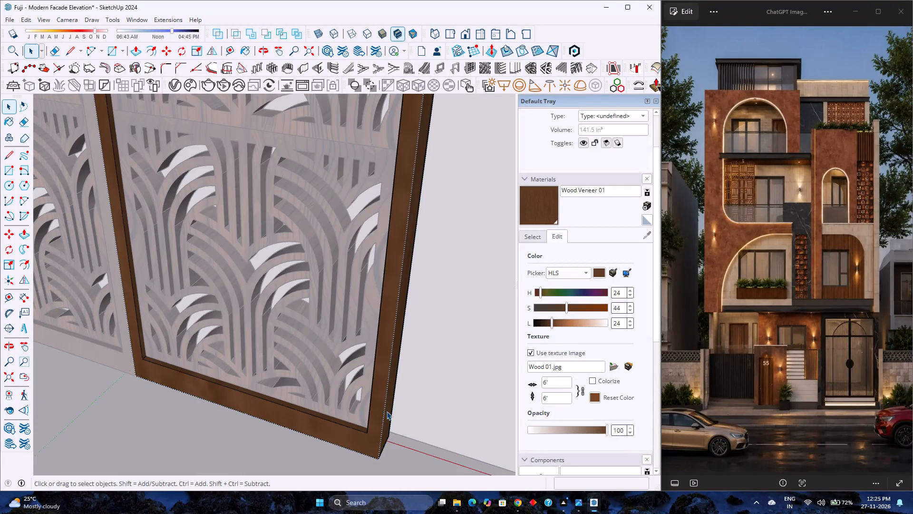
scroll(386, 413, "up", 2)
key("p")
left_click(389, 408)
type("0.5")
key("Return")
key("space")
scroll(388, 417, "down", 4)
key("Escape")
scroll(350, 422, "down", 4)
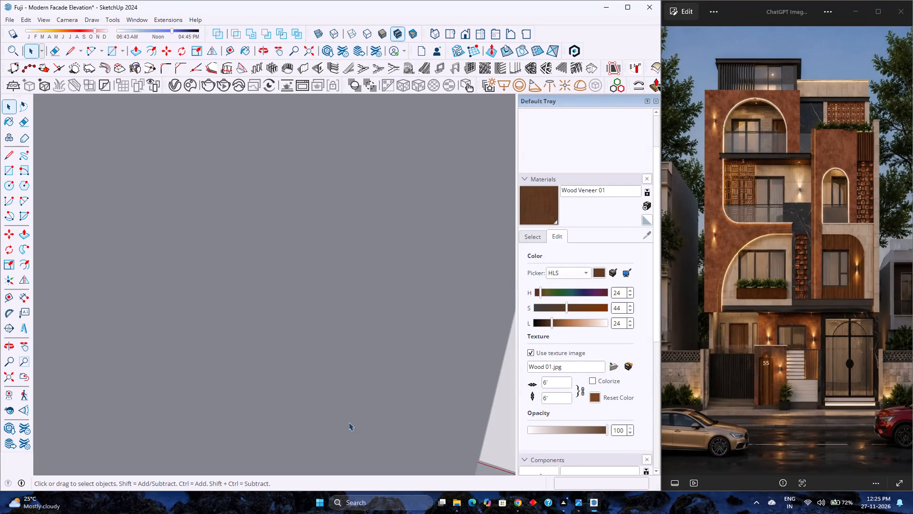
scroll(349, 422, "down", 4)
key("Escape")
left_click(8, 380)
Select all seven framed wood screens in the row and combine them into one group.
scroll(312, 370, "down", 1)
middle_click_drag(333, 368, 368, 366)
scroll(341, 226, "up", 16)
middle_click_drag(300, 285, 379, 282)
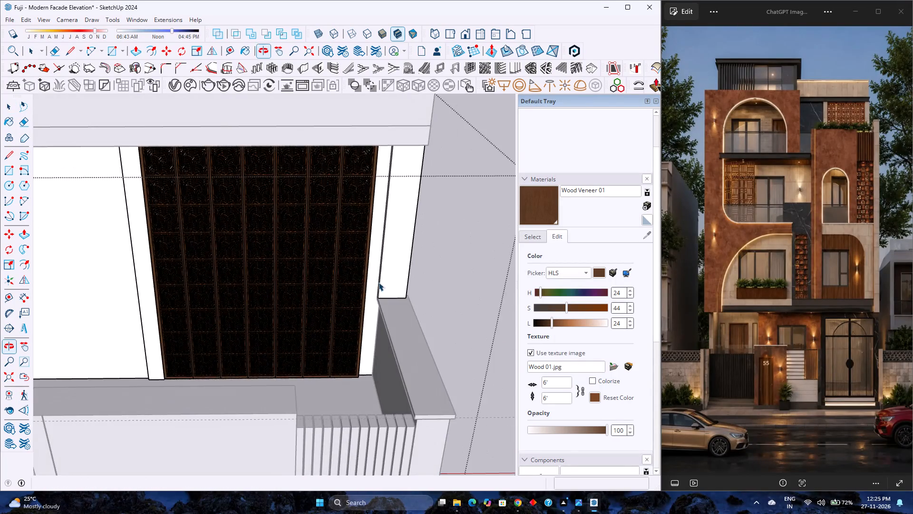
scroll(348, 275, "up", 3)
middle_click_drag(311, 298, 347, 272)
scroll(336, 277, "up", 3)
left_click(342, 276)
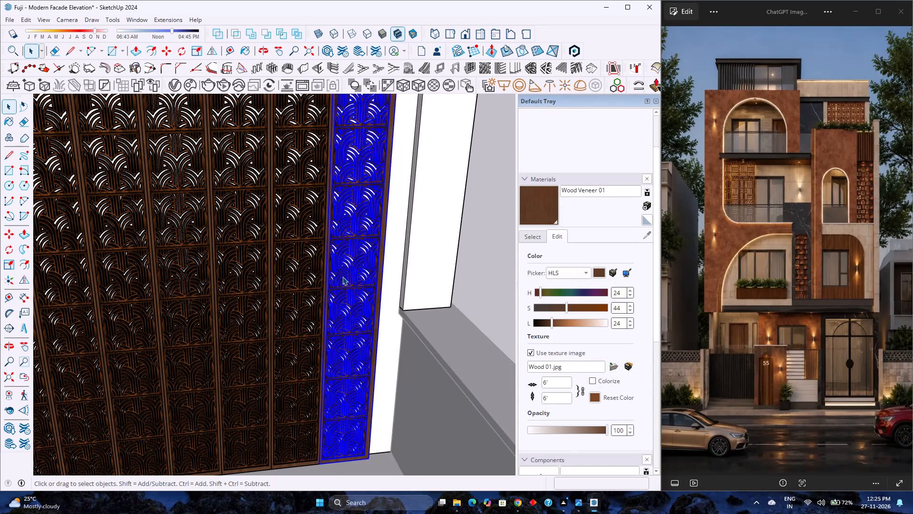
left_click(309, 289, "ctrl")
left_click(244, 285, "ctrl")
scroll(244, 285, "down", 4)
left_click(202, 287, "ctrl")
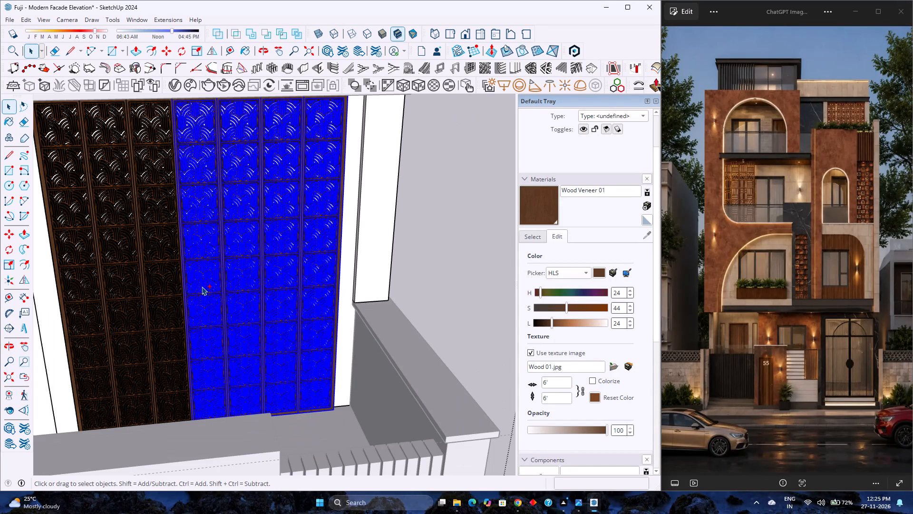
left_click(175, 287, "ctrl")
left_click(137, 290, "ctrl")
left_click(85, 305, "ctrl")
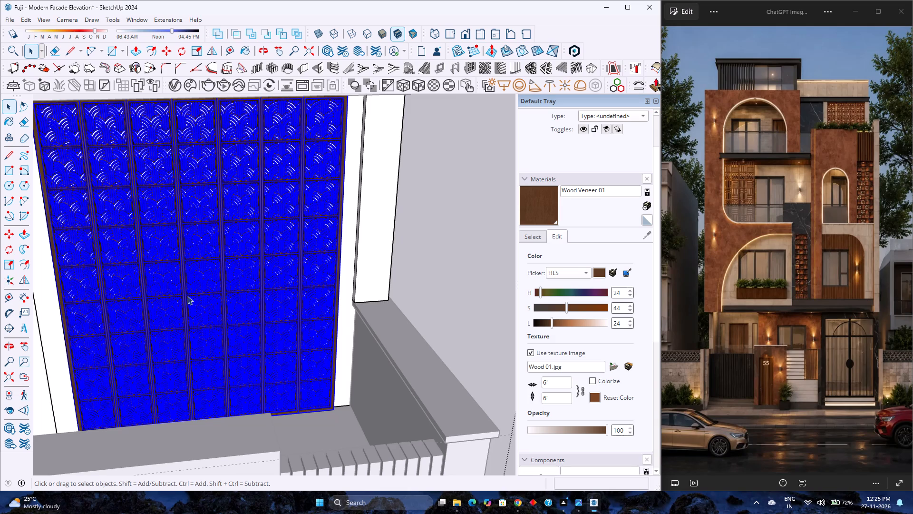
right_click(197, 294)
left_click(235, 397)
Scale the grouped row of wood screens along the red axis by about 1.06 to meet the adjoining white wall strip.
middle_click_drag(336, 331, 232, 332)
middle_click(232, 332)
scroll(318, 316, "up", 3)
key("s")
scroll(338, 289, "up", 3)
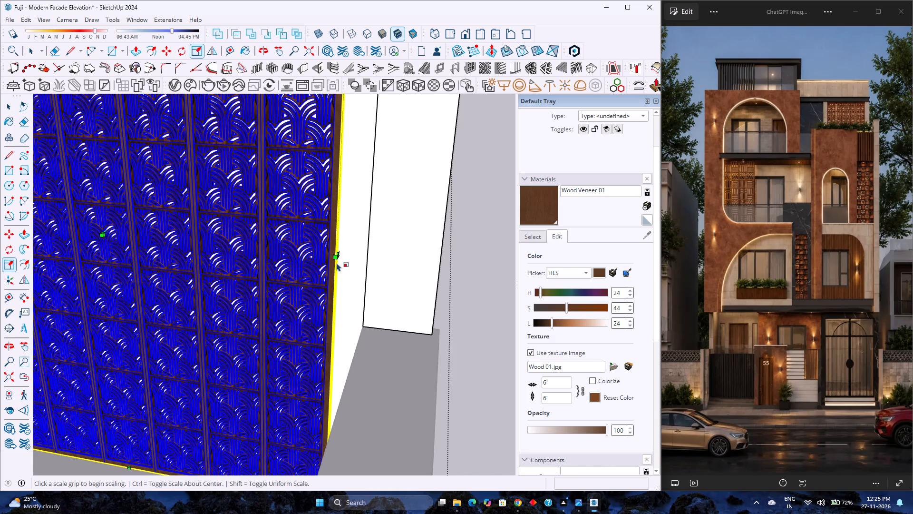
scroll(337, 263, "up", 8)
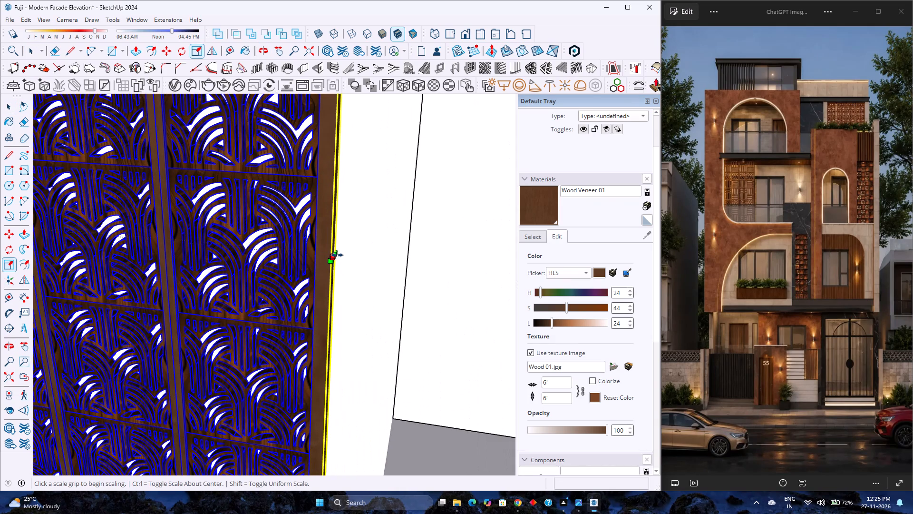
left_click(337, 256)
left_click(413, 227)
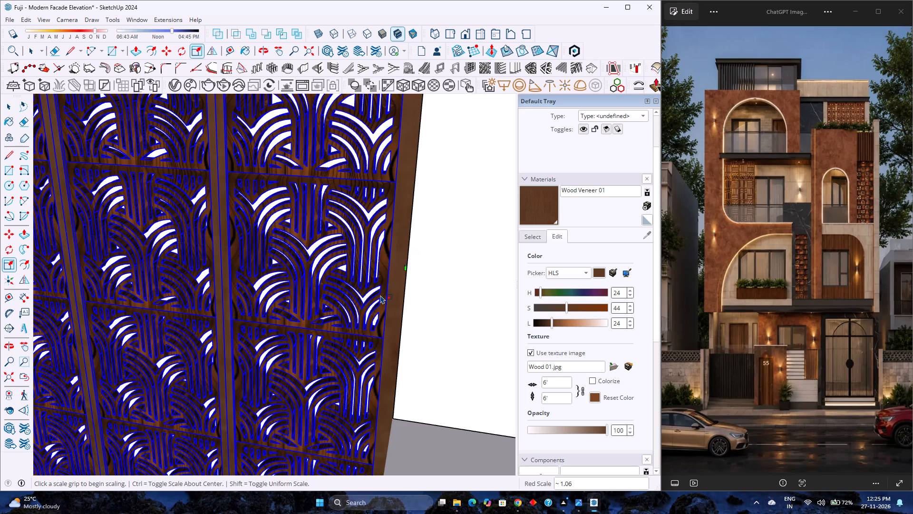
scroll(380, 295, "down", 13)
middle_click_drag(358, 259, 383, 387, "shift")
middle_click_drag(336, 367, 324, 286)
middle_click(324, 286)
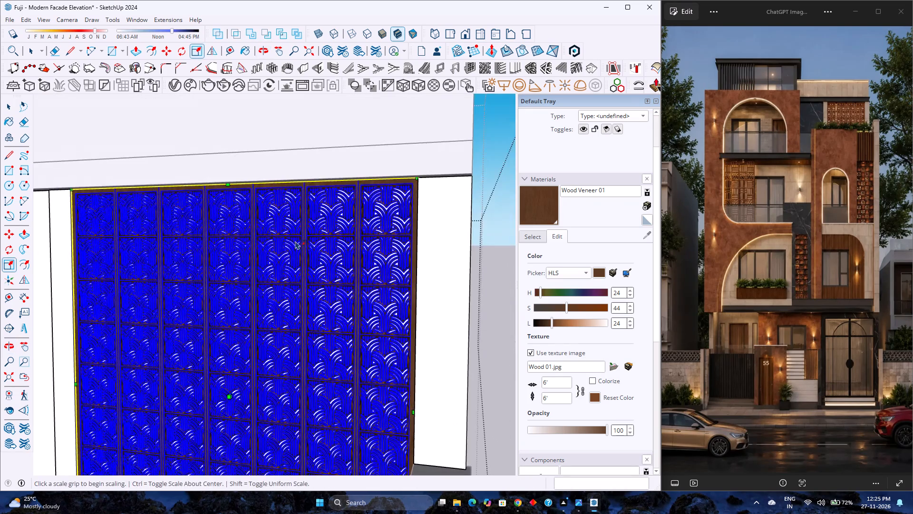
scroll(293, 241, "up", 3)
scroll(293, 241, "down", 8)
key("space")
scroll(293, 241, "down", 2)
middle_click_drag(298, 242, 363, 278)
key("Escape")
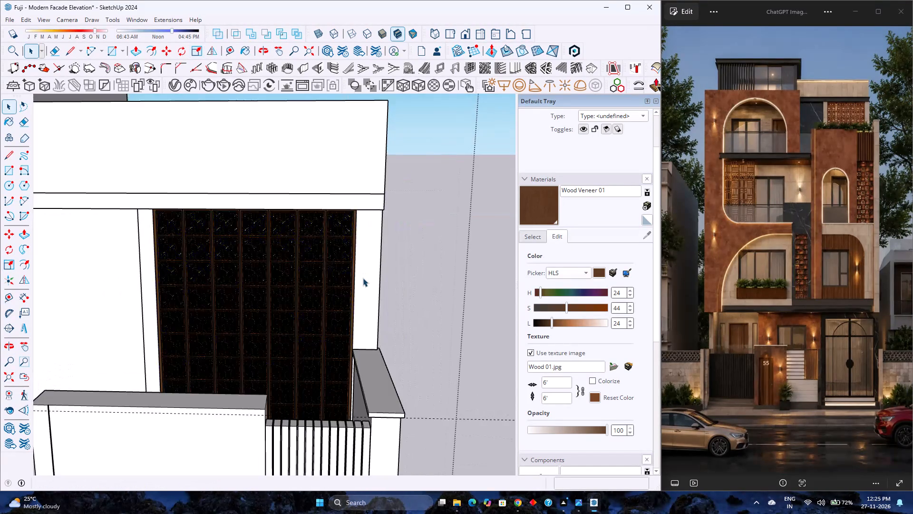
Show the entire building in the front view and save the model.
scroll(363, 278, "down", 11)
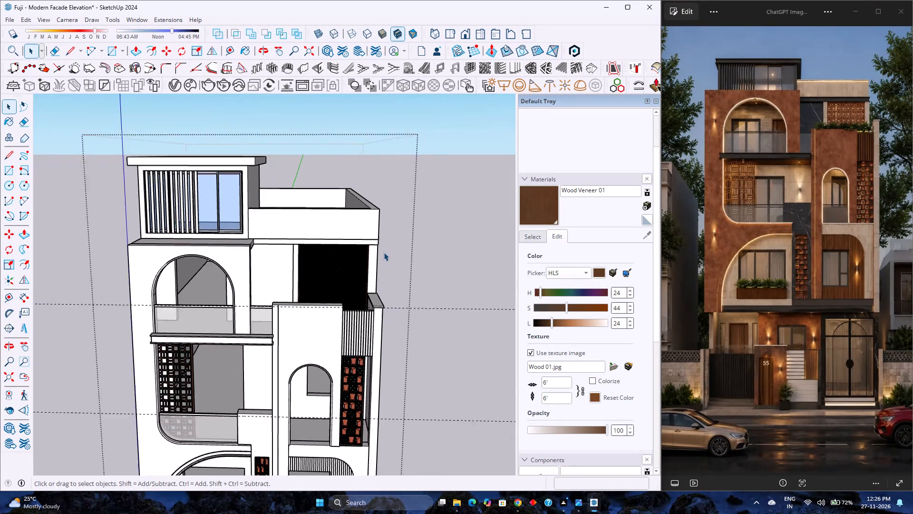
scroll(384, 252, "down", 1)
middle_click_drag(379, 312, 370, 306)
middle_click(370, 306)
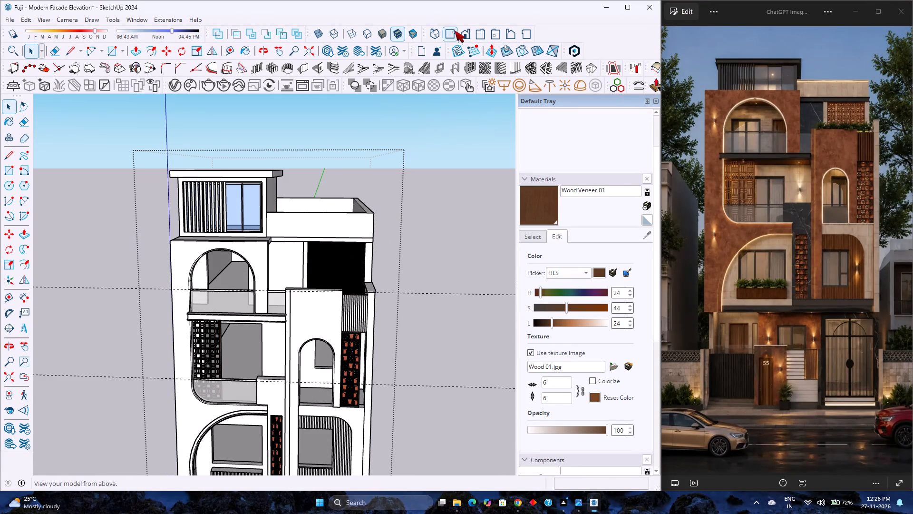
left_click(459, 34)
left_click(10, 379)
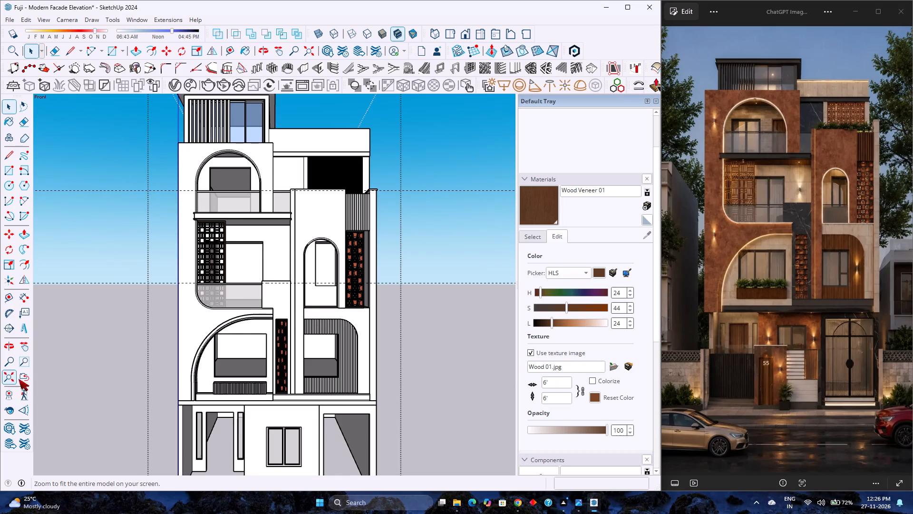
key("ctrl+s")
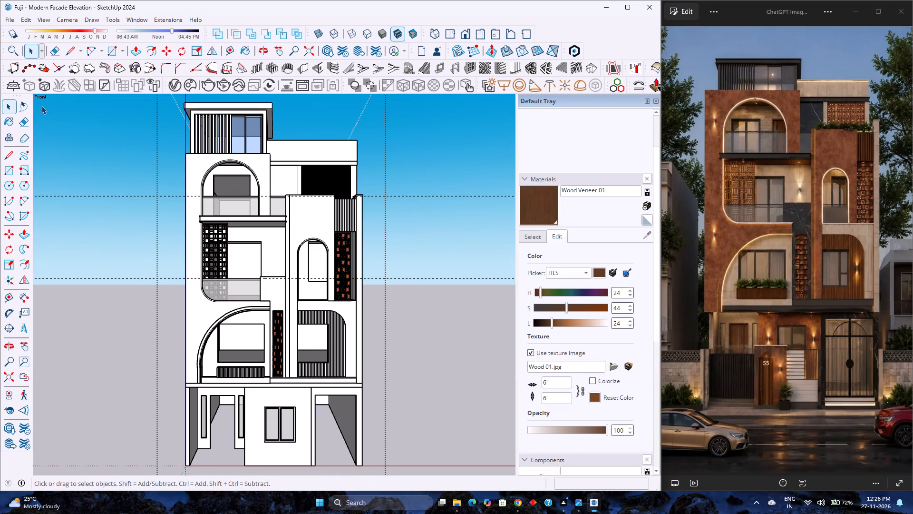
Delete all guides from the model.
left_click(23, 16)
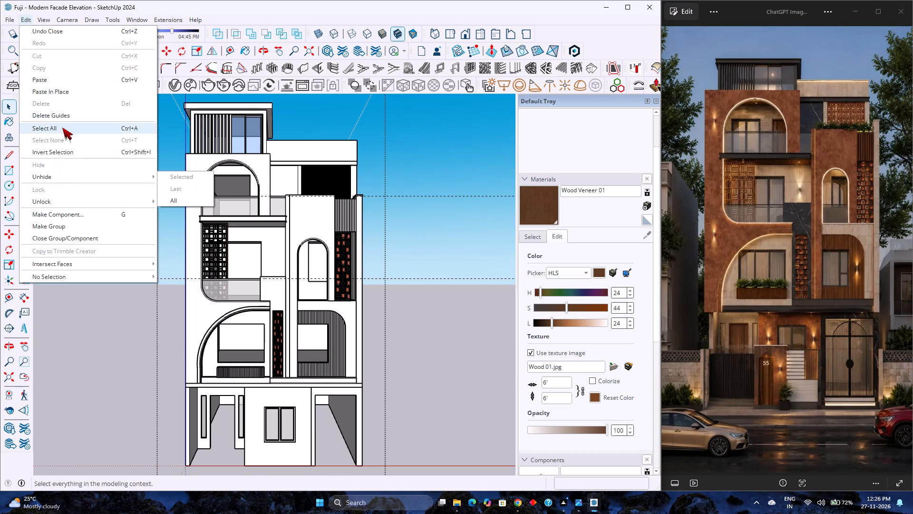
left_click(65, 118)
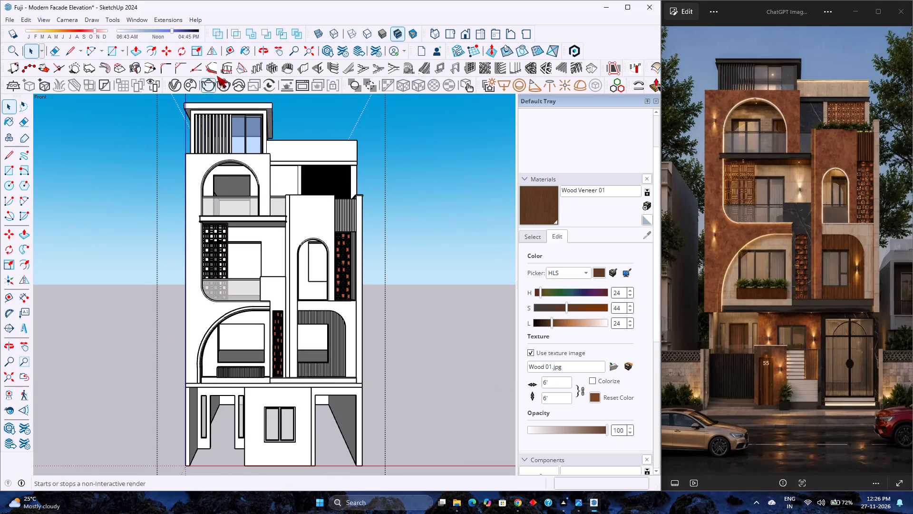
Render the front view with V-Ray, inspect the wood screens on the upper floor, and close the render.
left_click(222, 84)
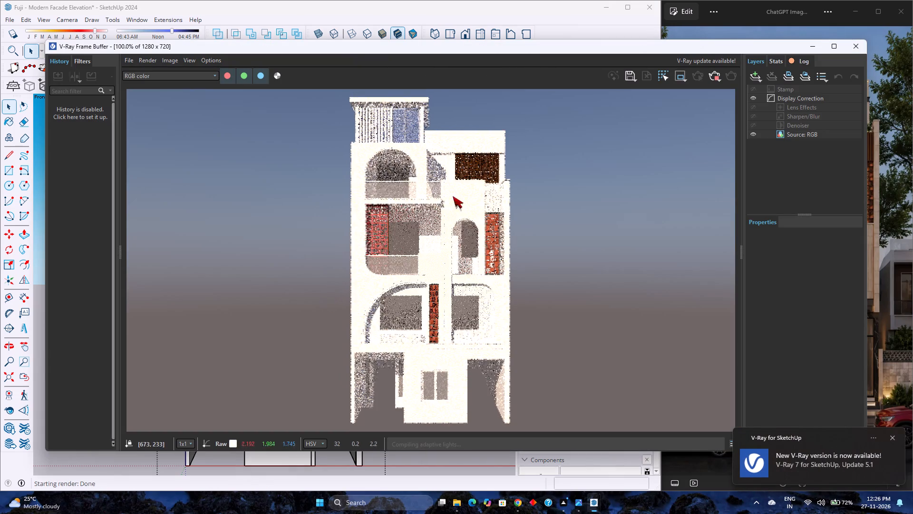
scroll(480, 170, "up", 2)
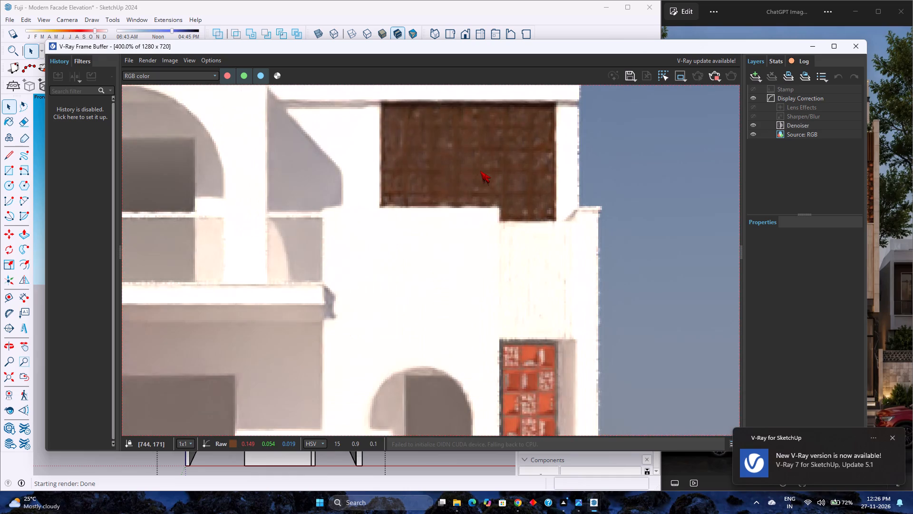
scroll(480, 171, "down", 1)
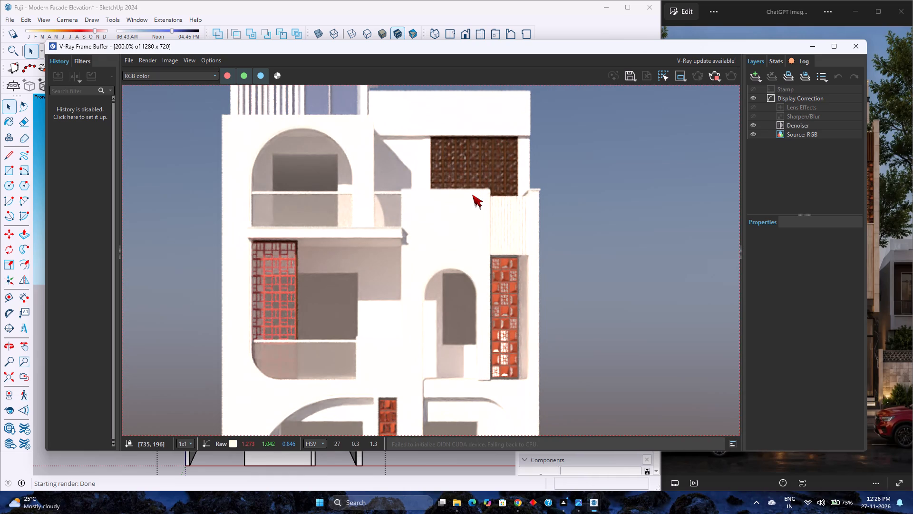
scroll(467, 200, "down", 3)
scroll(467, 201, "up", 2)
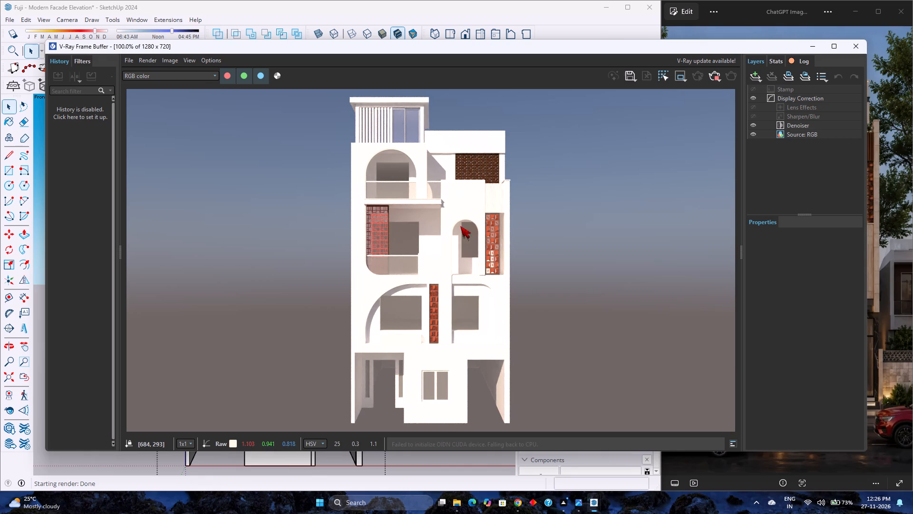
left_click(856, 52)
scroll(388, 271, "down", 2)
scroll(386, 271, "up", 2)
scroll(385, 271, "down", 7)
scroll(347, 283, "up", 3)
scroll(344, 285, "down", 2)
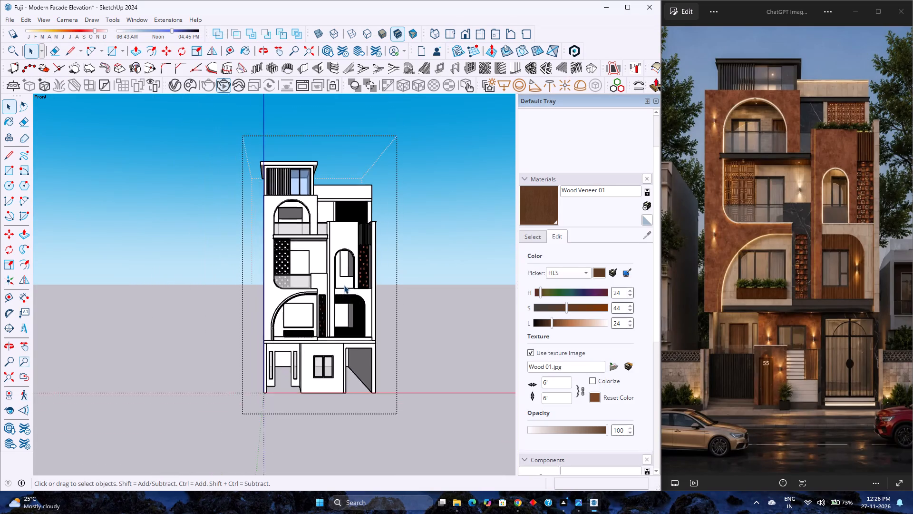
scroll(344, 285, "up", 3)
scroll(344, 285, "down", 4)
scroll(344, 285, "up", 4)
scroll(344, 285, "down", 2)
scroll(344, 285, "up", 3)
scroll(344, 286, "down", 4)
Save the model.
key("ctrl+s")
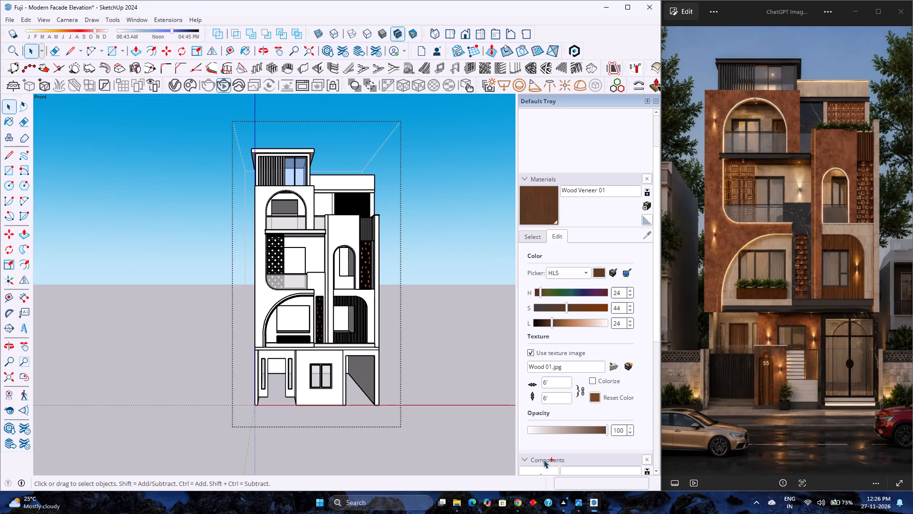
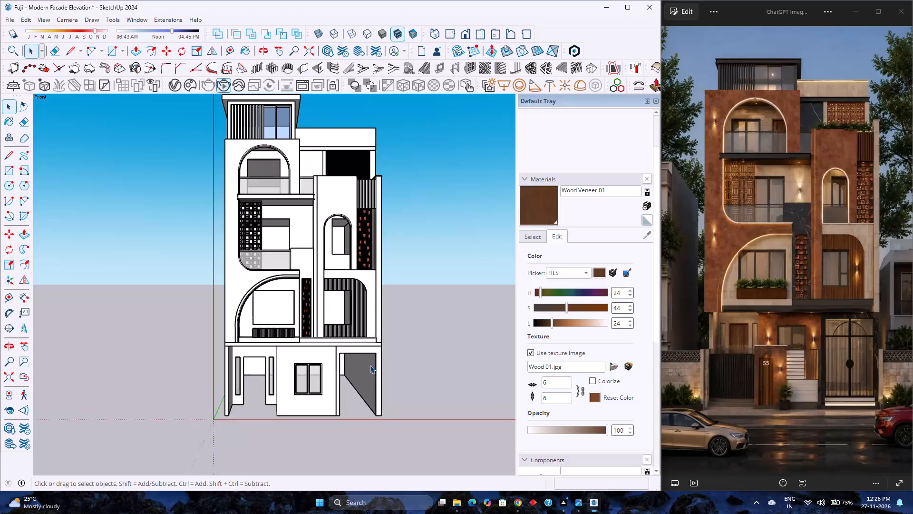
Examine the facade from the top-floor room down to the ground floor, comparing it with the reference image.
scroll(370, 365, "down", 2)
scroll(370, 365, "up", 2)
scroll(370, 365, "down", 2)
scroll(370, 365, "up", 3)
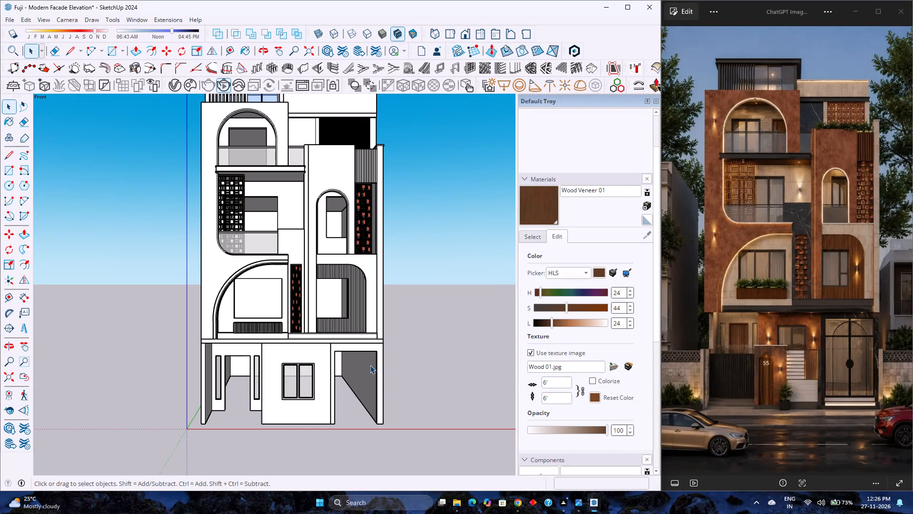
scroll(328, 307, "down", 2)
scroll(319, 191, "up", 3)
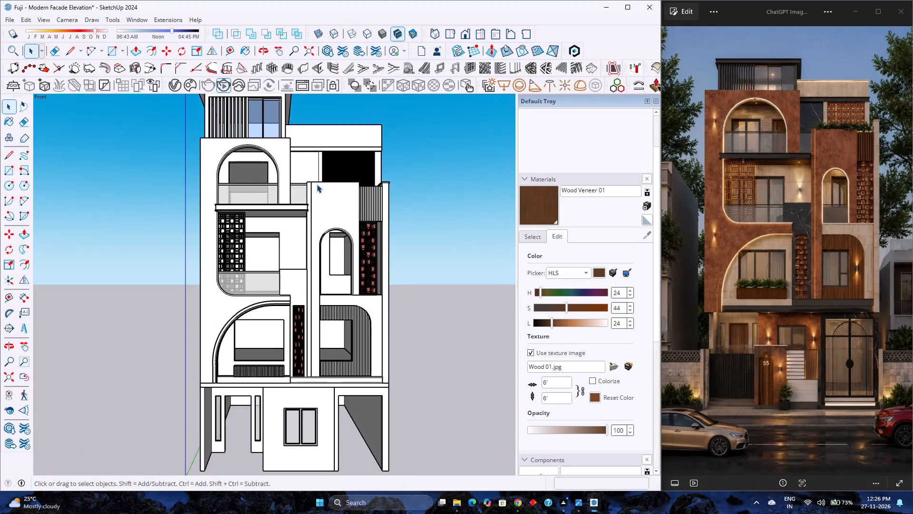
scroll(317, 184, "up", 2)
middle_click_drag(316, 184, 323, 255)
middle_click(324, 254)
middle_click(431, 240)
scroll(340, 282, "down", 2)
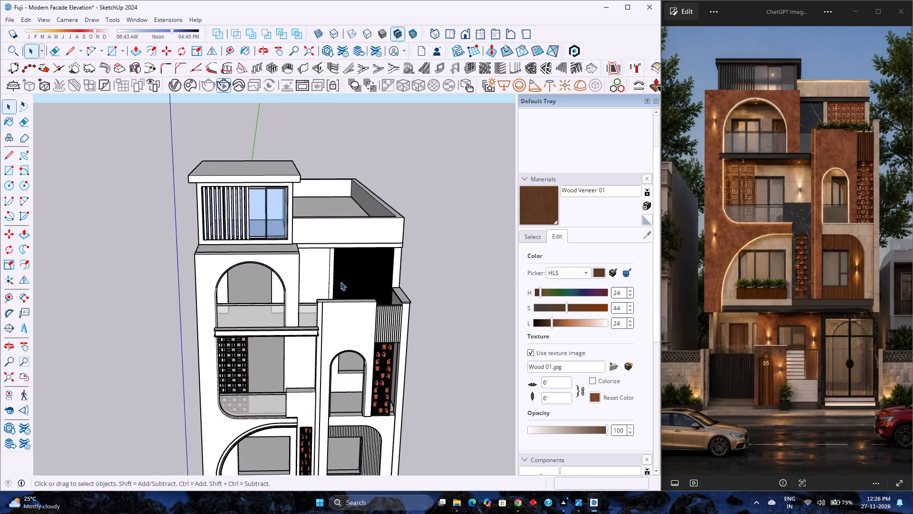
middle_click_drag(322, 295, 281, 298)
scroll(281, 298, "up", 4)
middle_click_drag(276, 298, 313, 247)
middle_click(313, 247)
middle_click_drag(313, 247, 306, 243)
middle_click(304, 242)
scroll(304, 242, "down", 1)
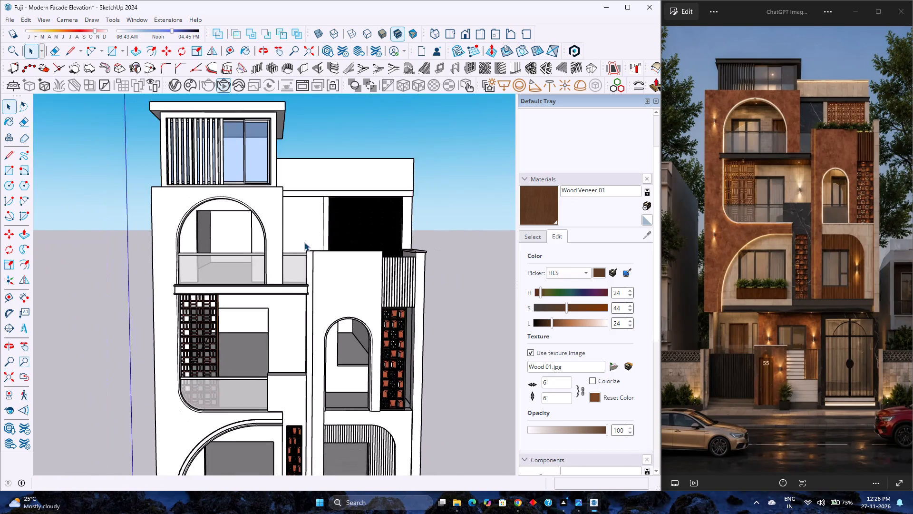
scroll(304, 242, "down", 2)
scroll(304, 242, "up", 1)
scroll(304, 242, "down", 2)
scroll(301, 248, "up", 3)
middle_click_drag(267, 255, 370, 249)
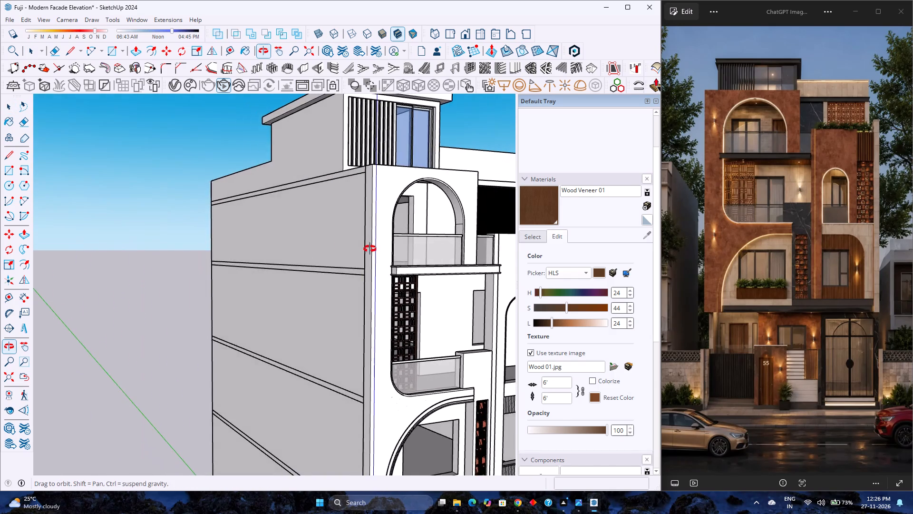
middle_click_drag(370, 249, 254, 263)
middle_click(254, 263)
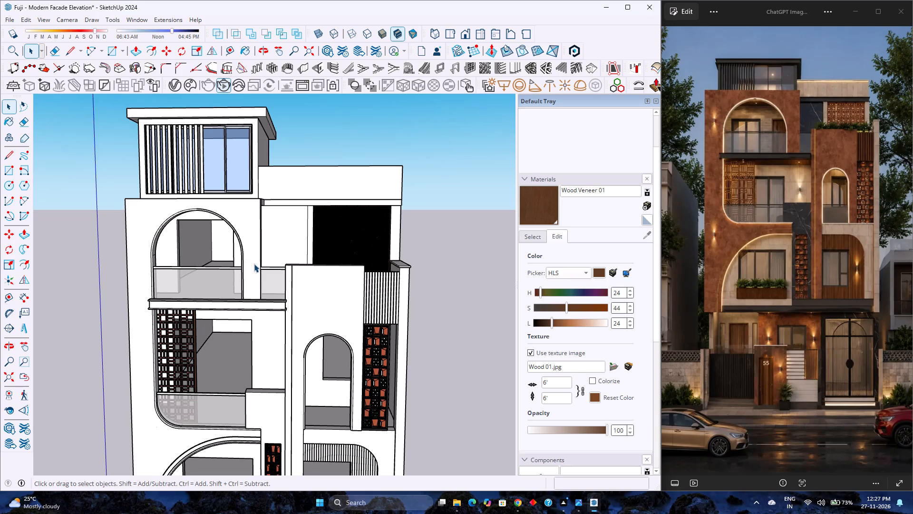
scroll(284, 284, "down", 3)
scroll(284, 284, "up", 2)
scroll(284, 284, "down", 3)
scroll(284, 284, "up", 3)
scroll(285, 286, "down", 2)
scroll(285, 286, "up", 3)
scroll(285, 286, "down", 4)
scroll(285, 287, "up", 4)
scroll(285, 287, "down", 4)
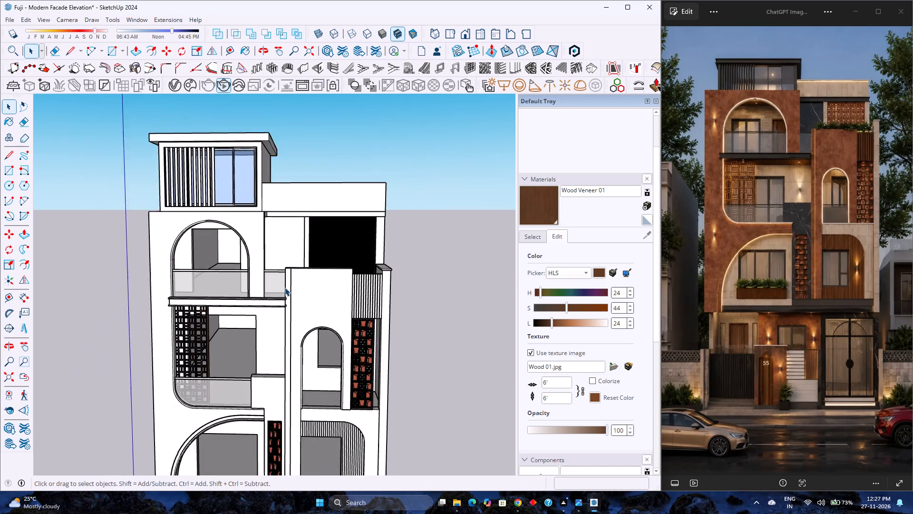
scroll(285, 287, "up", 2)
scroll(288, 288, "down", 3)
scroll(288, 288, "up", 3)
scroll(288, 288, "down", 2)
scroll(288, 288, "up", 3)
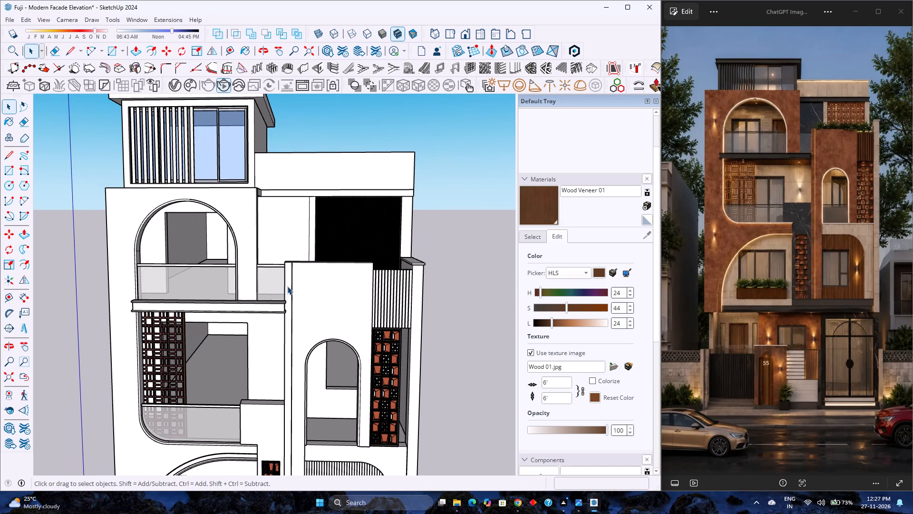
scroll(287, 285, "down", 6)
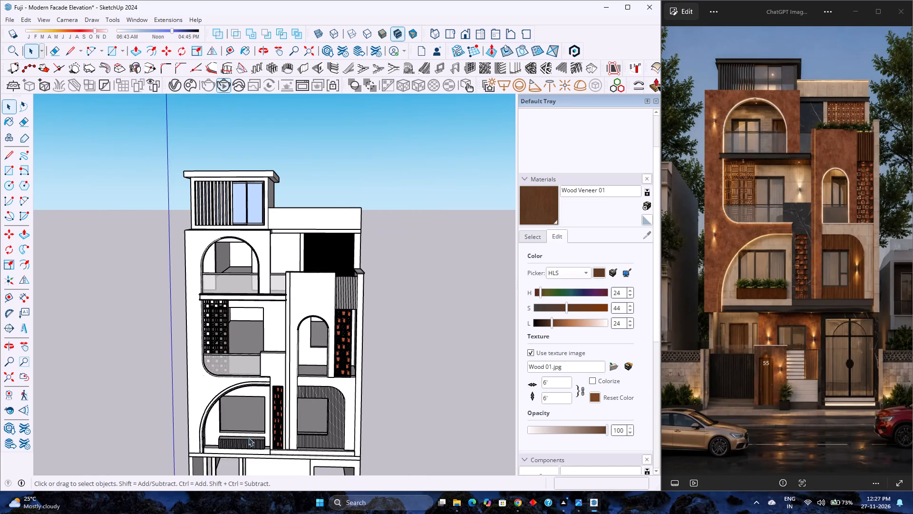
middle_click_drag(250, 435, 280, 368)
middle_click(280, 368)
scroll(281, 365, "down", 3)
scroll(297, 411, "up", 6)
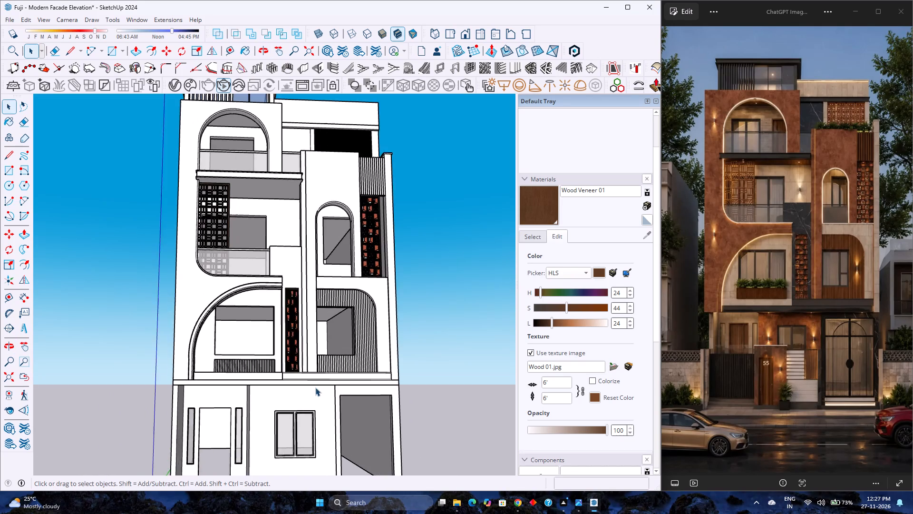
Copy the front-right corner edge of the first-floor slab back along its side face to the end pier's rear edge.
middle_click_drag(315, 387, 283, 410)
middle_click(283, 410)
scroll(340, 420, "up", 4)
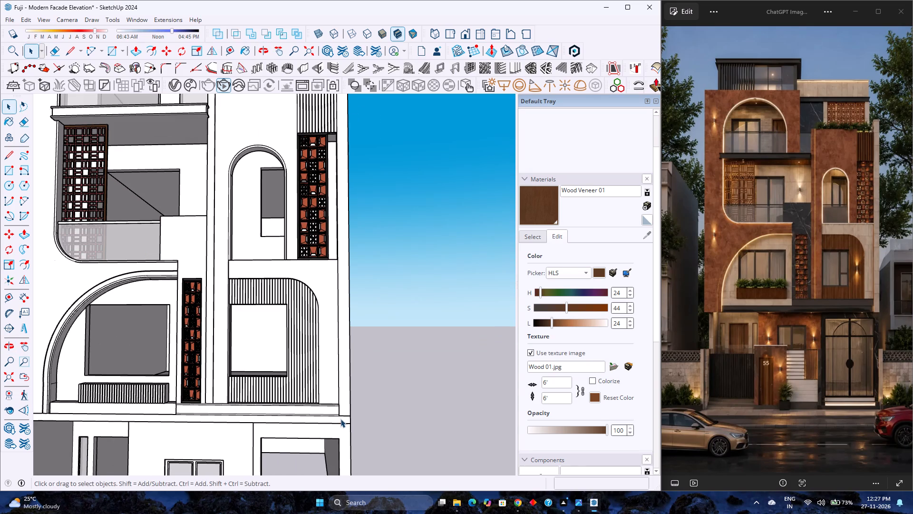
double_click(340, 419)
scroll(340, 419, "up", 3)
middle_click_drag(340, 420, 260, 421)
middle_click(260, 421)
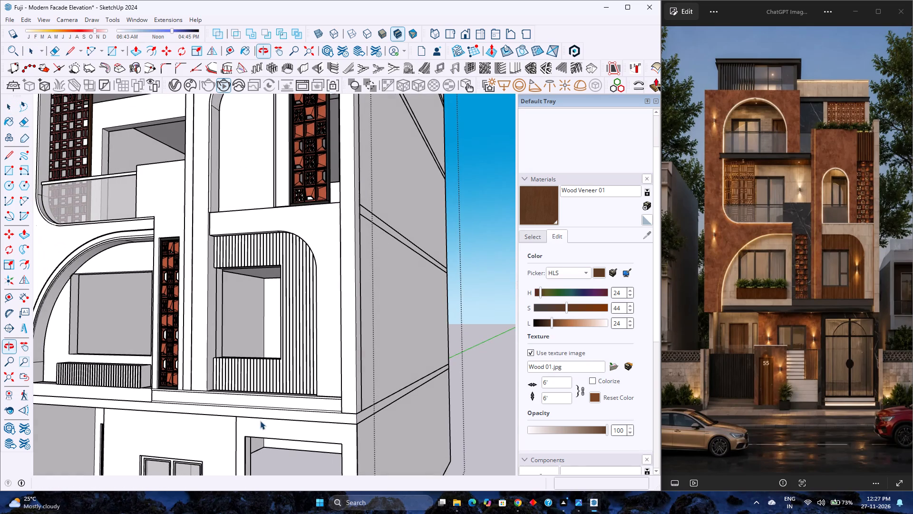
double_click(340, 419)
scroll(342, 419, "up", 3)
middle_click_drag(357, 419, 304, 420)
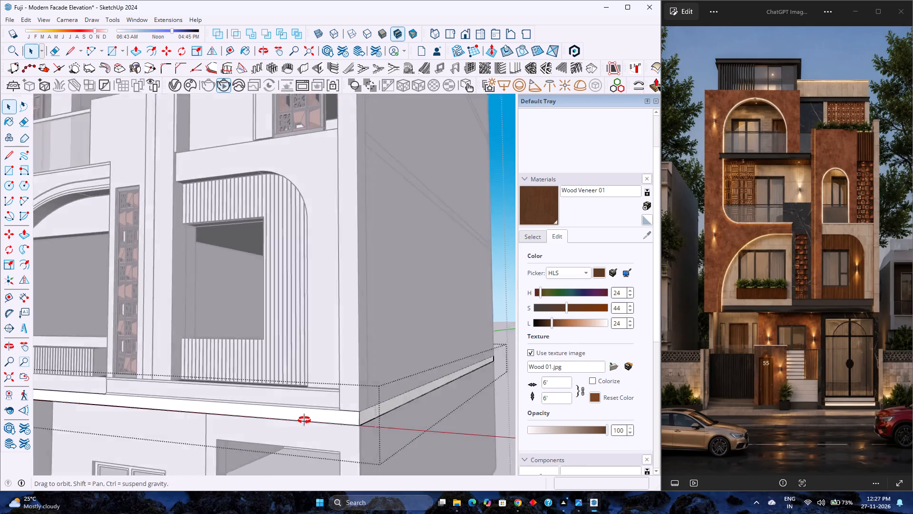
middle_click_drag(304, 420, 282, 420)
middle_click(282, 420)
scroll(376, 430, "up", 5)
left_click(356, 411)
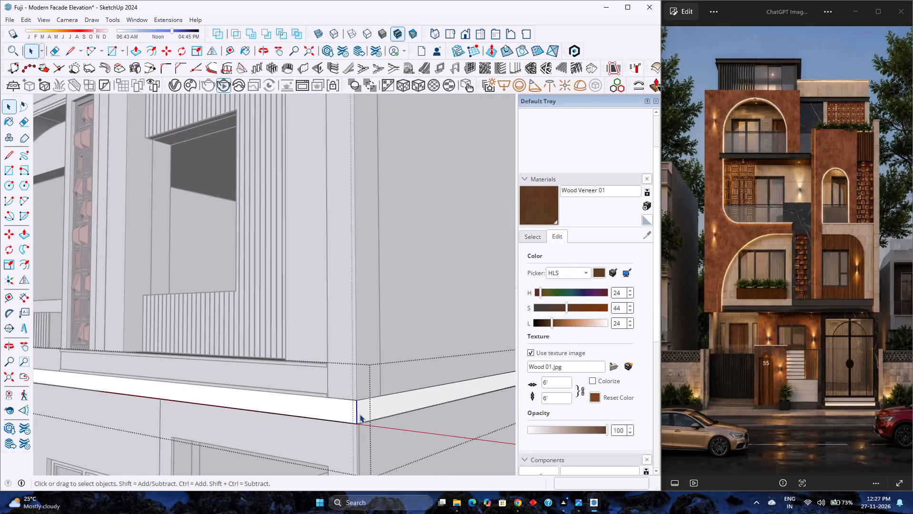
key("m")
left_click(358, 398)
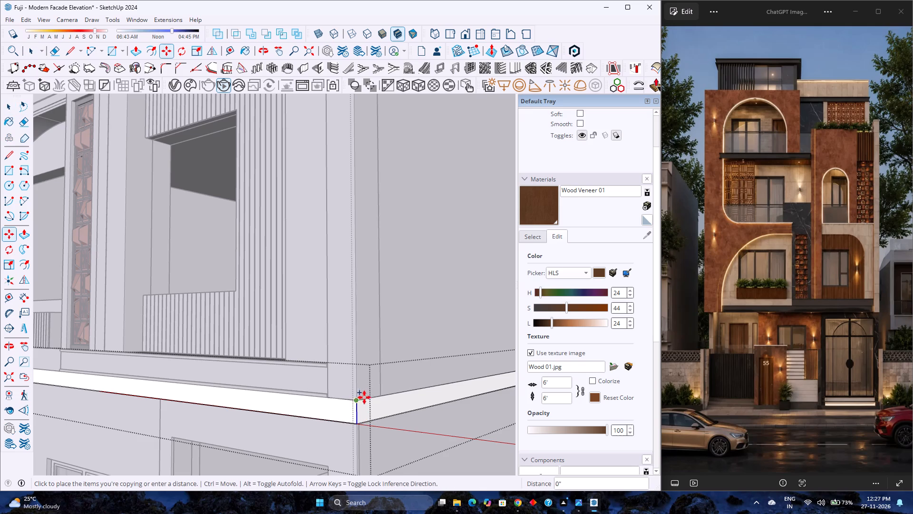
left_click(384, 393)
Push the narrow side strip of the slab 9" inward to notch the corner beneath the right end pier.
key("p")
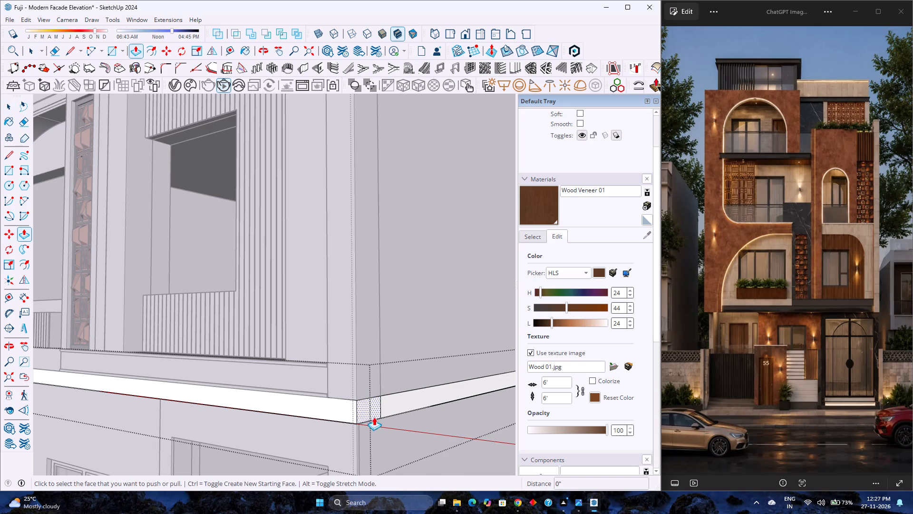
left_click(361, 414)
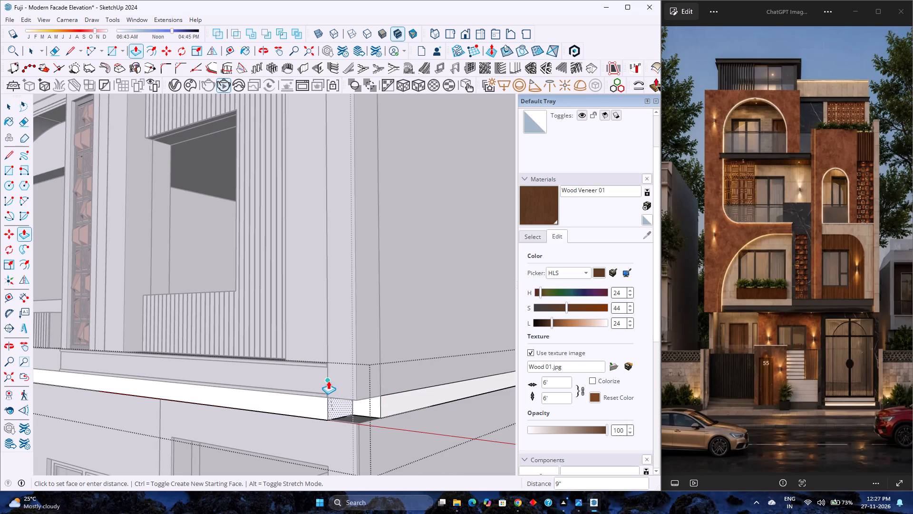
left_click(328, 381)
middle_click_drag(324, 393, 345, 384)
key("space")
key("Escape")
Extend the right end pier's bottom face down 6" through the notch to the slab's underside.
double_click(357, 385)
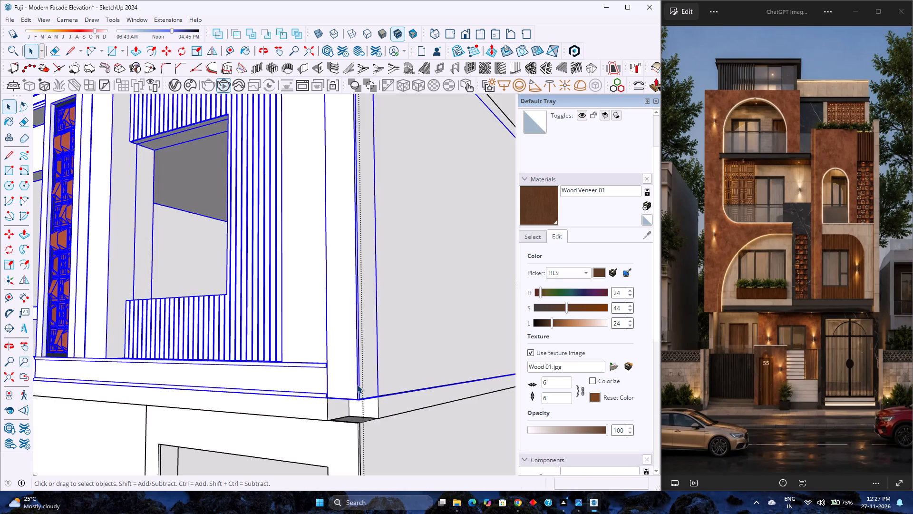
scroll(355, 385, "up", 5)
middle_click_drag(352, 391, 392, 340)
left_click(344, 374)
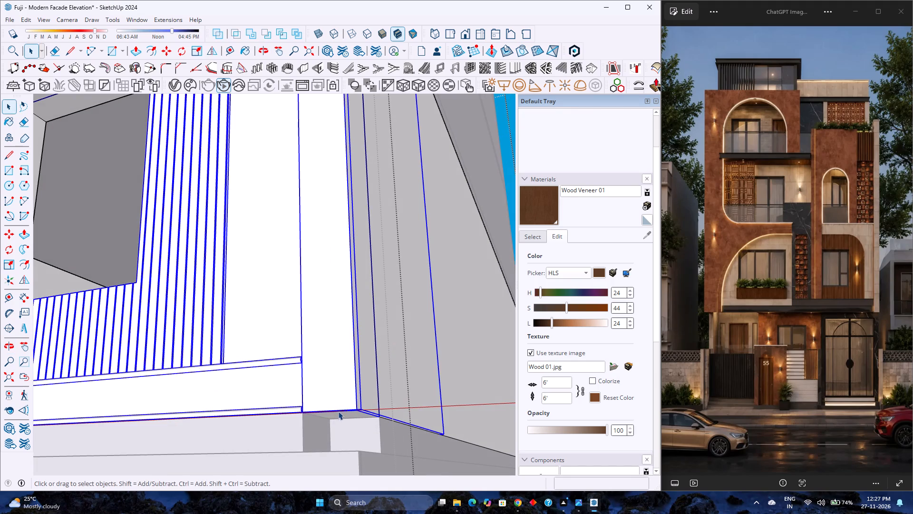
left_click(341, 414)
double_click(341, 394)
scroll(336, 417, "up", 2)
left_click(336, 415)
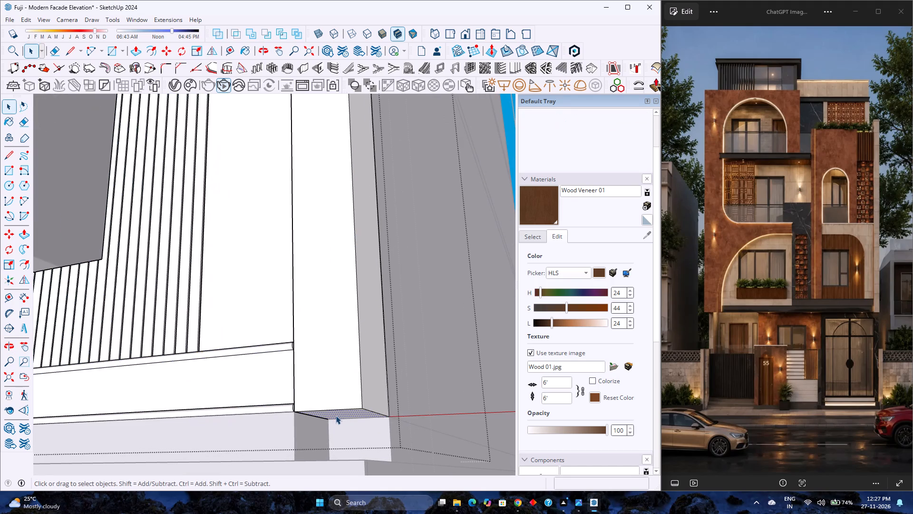
key("p")
left_click(336, 415)
left_click(359, 459)
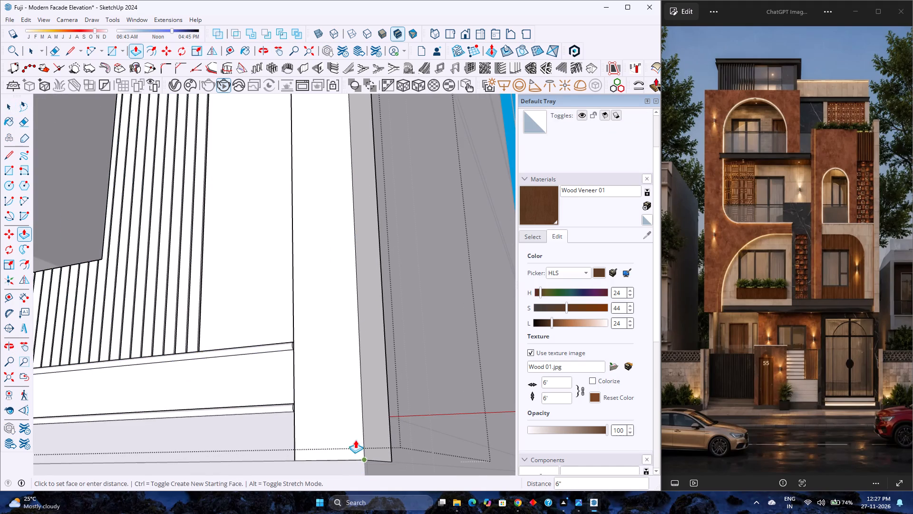
scroll(352, 415, "down", 2)
middle_click_drag(350, 372, 391, 471)
middle_click(391, 471)
scroll(386, 407, "down", 8)
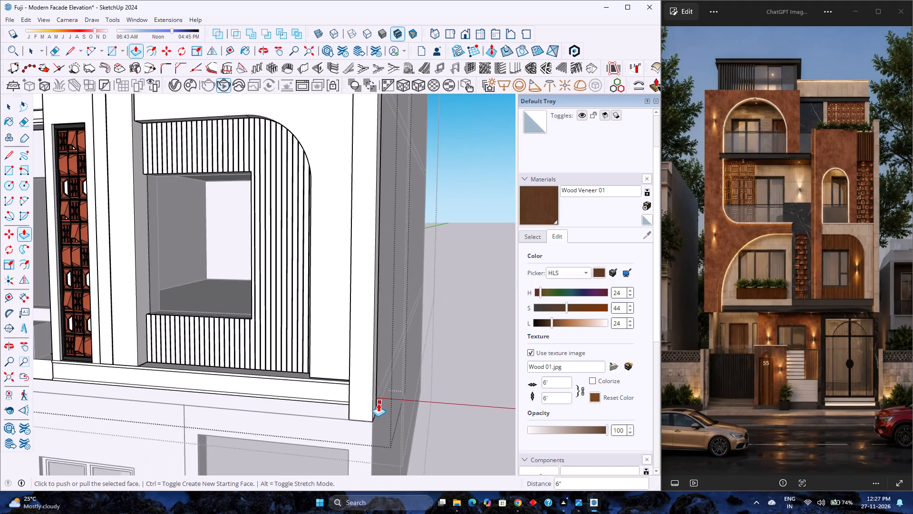
scroll(376, 404, "down", 12)
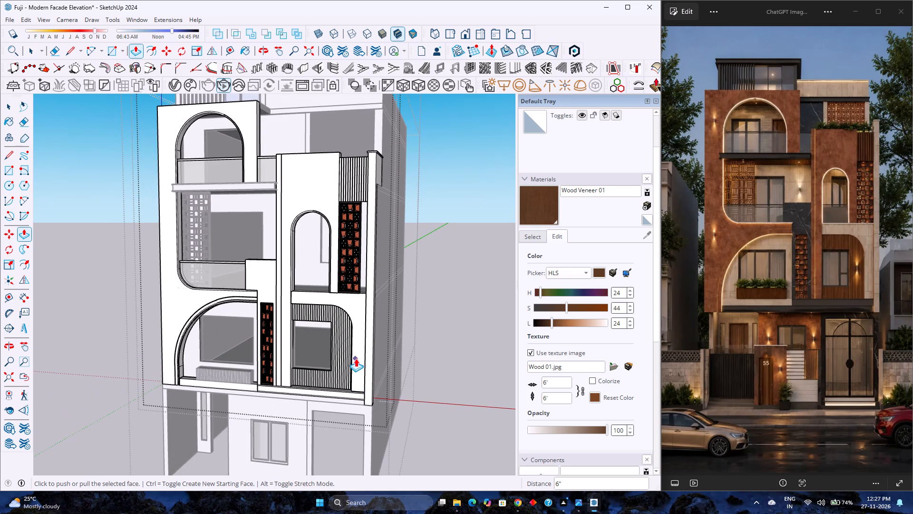
key("space")
key("Escape")
left_click(435, 356)
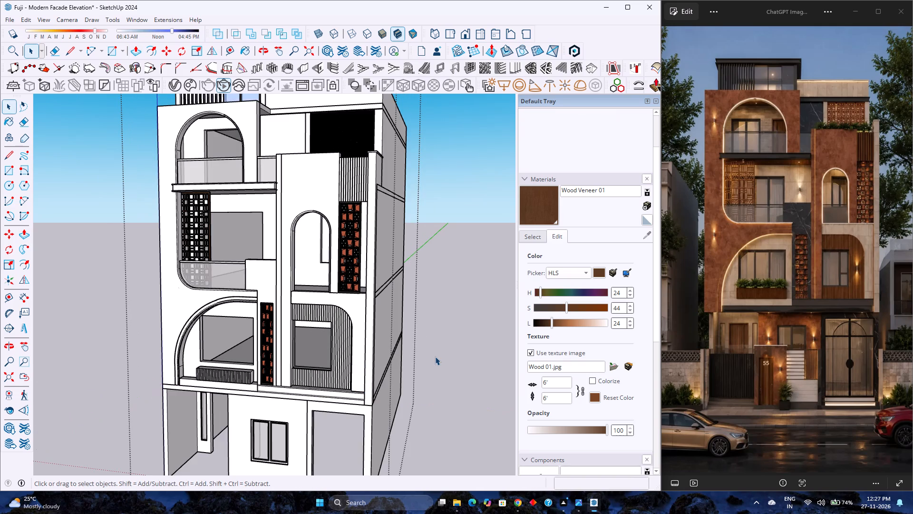
Save the model.
scroll(435, 356, "down", 4)
key("ctrl+s")
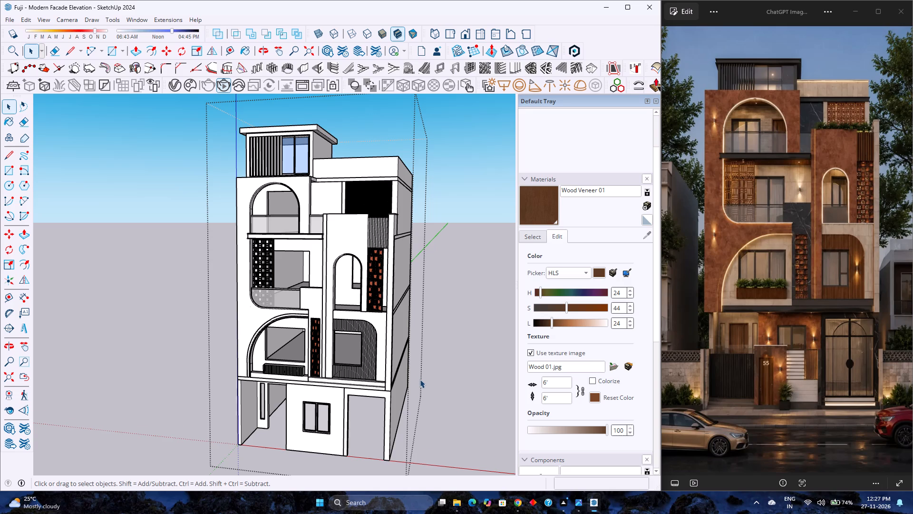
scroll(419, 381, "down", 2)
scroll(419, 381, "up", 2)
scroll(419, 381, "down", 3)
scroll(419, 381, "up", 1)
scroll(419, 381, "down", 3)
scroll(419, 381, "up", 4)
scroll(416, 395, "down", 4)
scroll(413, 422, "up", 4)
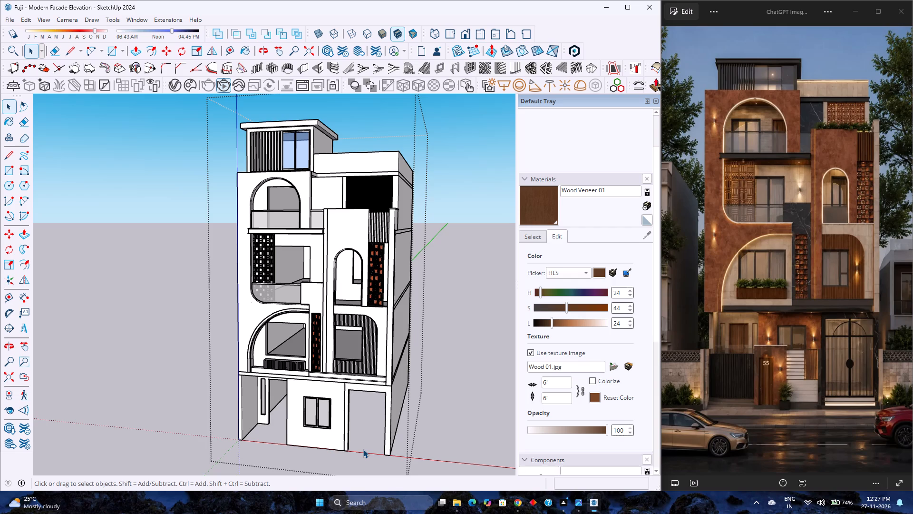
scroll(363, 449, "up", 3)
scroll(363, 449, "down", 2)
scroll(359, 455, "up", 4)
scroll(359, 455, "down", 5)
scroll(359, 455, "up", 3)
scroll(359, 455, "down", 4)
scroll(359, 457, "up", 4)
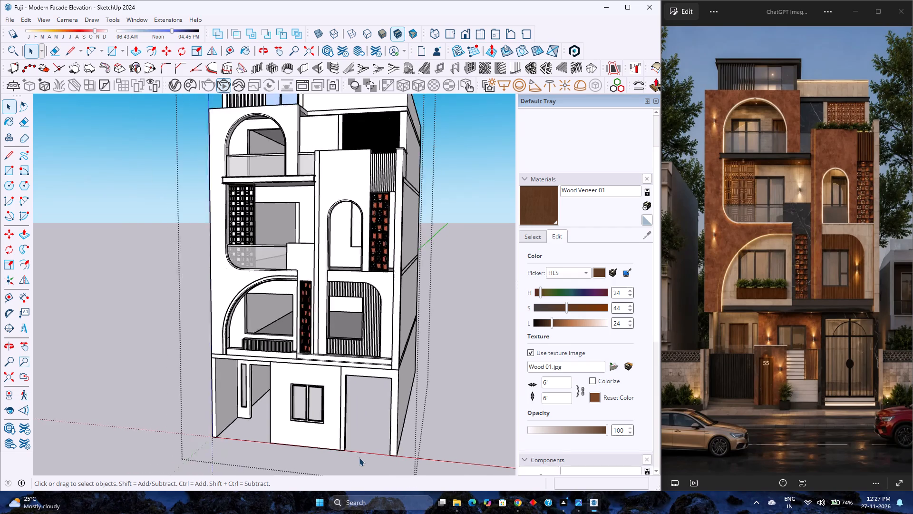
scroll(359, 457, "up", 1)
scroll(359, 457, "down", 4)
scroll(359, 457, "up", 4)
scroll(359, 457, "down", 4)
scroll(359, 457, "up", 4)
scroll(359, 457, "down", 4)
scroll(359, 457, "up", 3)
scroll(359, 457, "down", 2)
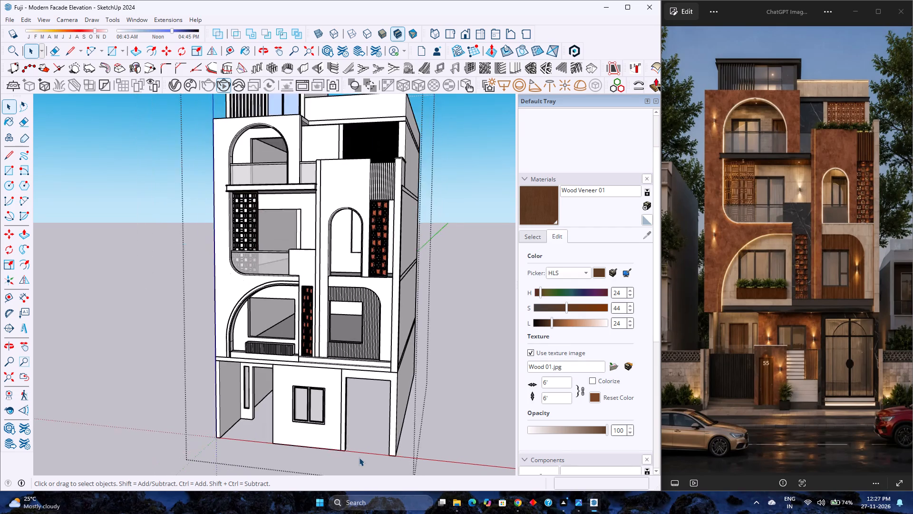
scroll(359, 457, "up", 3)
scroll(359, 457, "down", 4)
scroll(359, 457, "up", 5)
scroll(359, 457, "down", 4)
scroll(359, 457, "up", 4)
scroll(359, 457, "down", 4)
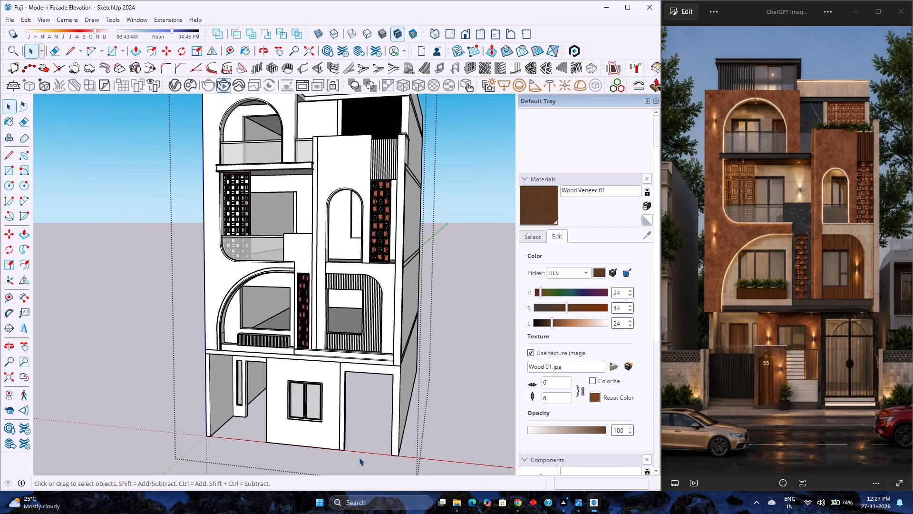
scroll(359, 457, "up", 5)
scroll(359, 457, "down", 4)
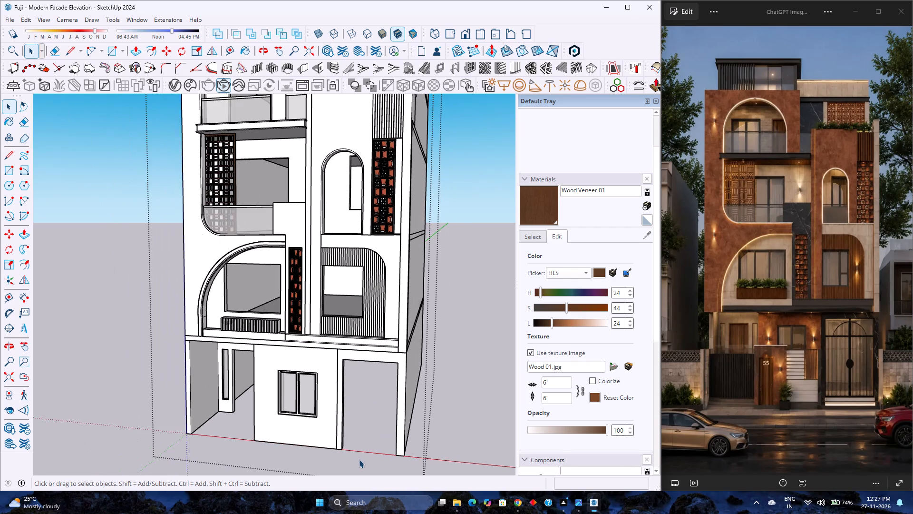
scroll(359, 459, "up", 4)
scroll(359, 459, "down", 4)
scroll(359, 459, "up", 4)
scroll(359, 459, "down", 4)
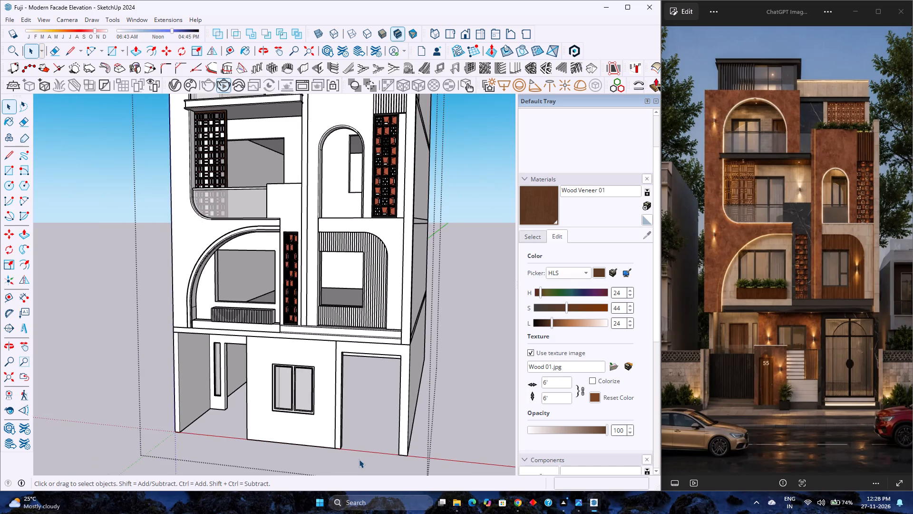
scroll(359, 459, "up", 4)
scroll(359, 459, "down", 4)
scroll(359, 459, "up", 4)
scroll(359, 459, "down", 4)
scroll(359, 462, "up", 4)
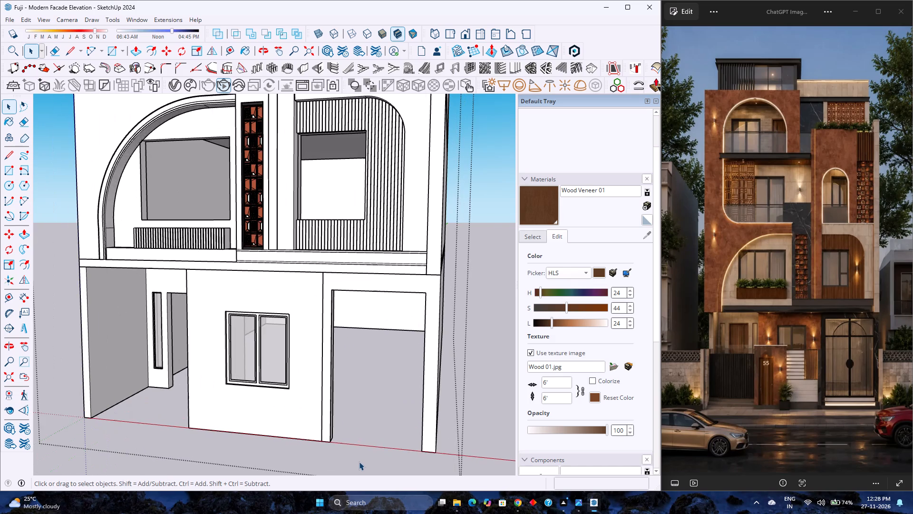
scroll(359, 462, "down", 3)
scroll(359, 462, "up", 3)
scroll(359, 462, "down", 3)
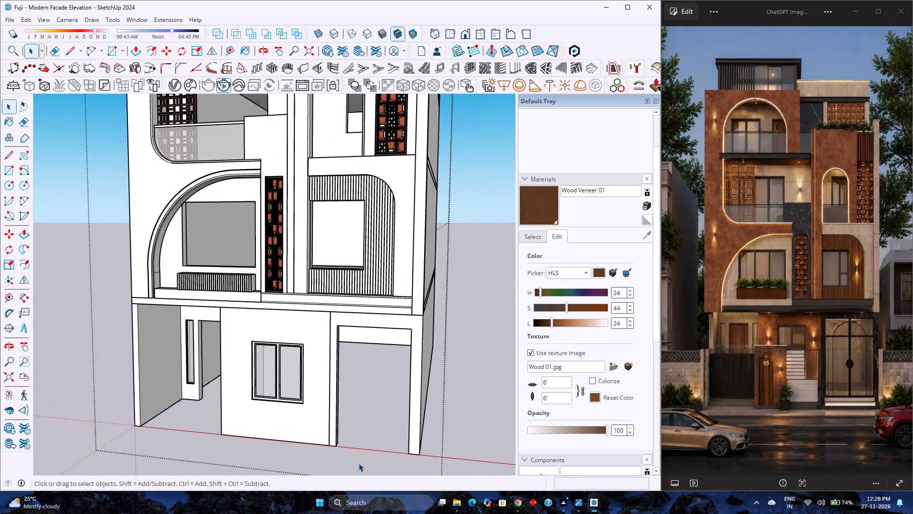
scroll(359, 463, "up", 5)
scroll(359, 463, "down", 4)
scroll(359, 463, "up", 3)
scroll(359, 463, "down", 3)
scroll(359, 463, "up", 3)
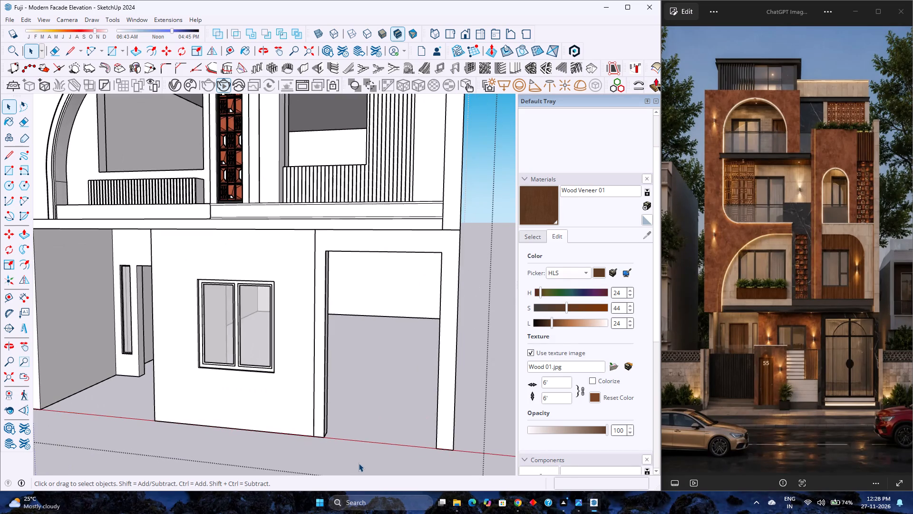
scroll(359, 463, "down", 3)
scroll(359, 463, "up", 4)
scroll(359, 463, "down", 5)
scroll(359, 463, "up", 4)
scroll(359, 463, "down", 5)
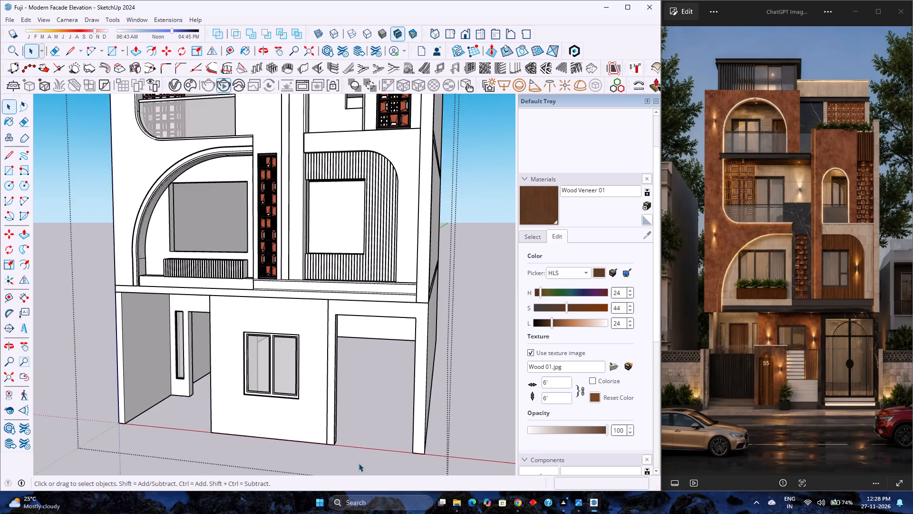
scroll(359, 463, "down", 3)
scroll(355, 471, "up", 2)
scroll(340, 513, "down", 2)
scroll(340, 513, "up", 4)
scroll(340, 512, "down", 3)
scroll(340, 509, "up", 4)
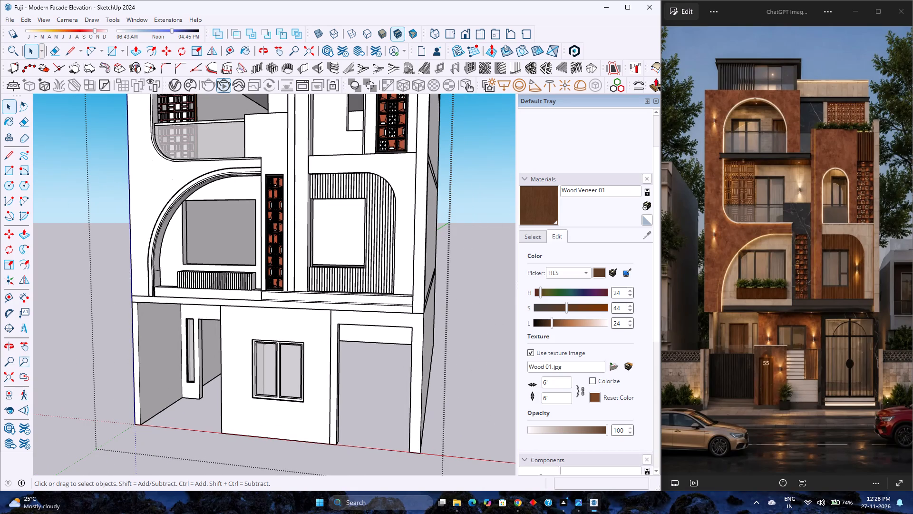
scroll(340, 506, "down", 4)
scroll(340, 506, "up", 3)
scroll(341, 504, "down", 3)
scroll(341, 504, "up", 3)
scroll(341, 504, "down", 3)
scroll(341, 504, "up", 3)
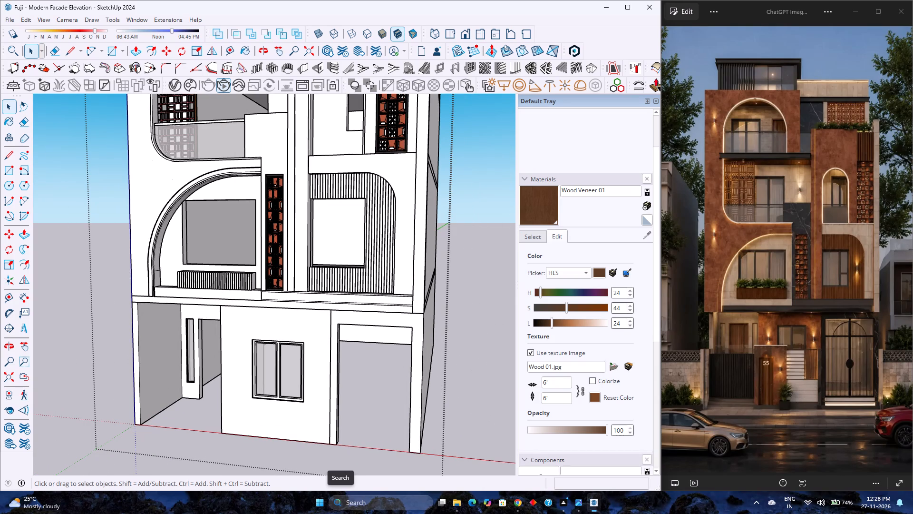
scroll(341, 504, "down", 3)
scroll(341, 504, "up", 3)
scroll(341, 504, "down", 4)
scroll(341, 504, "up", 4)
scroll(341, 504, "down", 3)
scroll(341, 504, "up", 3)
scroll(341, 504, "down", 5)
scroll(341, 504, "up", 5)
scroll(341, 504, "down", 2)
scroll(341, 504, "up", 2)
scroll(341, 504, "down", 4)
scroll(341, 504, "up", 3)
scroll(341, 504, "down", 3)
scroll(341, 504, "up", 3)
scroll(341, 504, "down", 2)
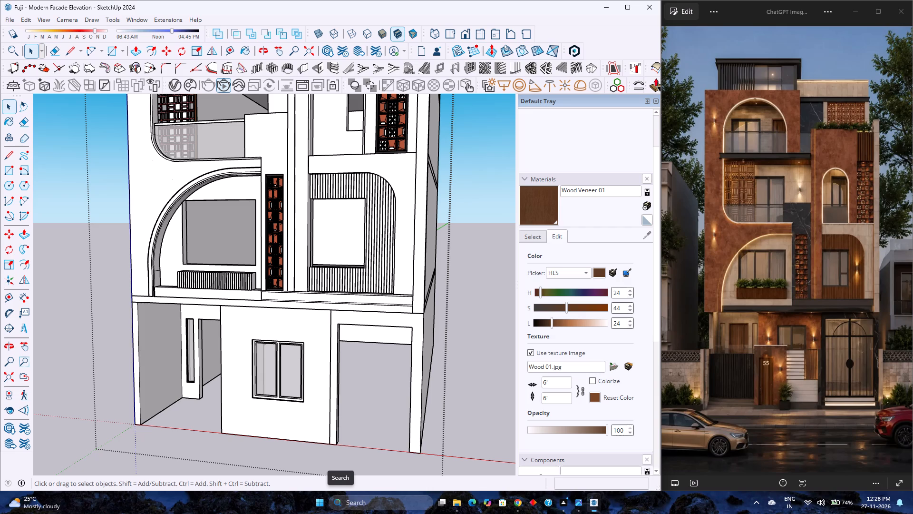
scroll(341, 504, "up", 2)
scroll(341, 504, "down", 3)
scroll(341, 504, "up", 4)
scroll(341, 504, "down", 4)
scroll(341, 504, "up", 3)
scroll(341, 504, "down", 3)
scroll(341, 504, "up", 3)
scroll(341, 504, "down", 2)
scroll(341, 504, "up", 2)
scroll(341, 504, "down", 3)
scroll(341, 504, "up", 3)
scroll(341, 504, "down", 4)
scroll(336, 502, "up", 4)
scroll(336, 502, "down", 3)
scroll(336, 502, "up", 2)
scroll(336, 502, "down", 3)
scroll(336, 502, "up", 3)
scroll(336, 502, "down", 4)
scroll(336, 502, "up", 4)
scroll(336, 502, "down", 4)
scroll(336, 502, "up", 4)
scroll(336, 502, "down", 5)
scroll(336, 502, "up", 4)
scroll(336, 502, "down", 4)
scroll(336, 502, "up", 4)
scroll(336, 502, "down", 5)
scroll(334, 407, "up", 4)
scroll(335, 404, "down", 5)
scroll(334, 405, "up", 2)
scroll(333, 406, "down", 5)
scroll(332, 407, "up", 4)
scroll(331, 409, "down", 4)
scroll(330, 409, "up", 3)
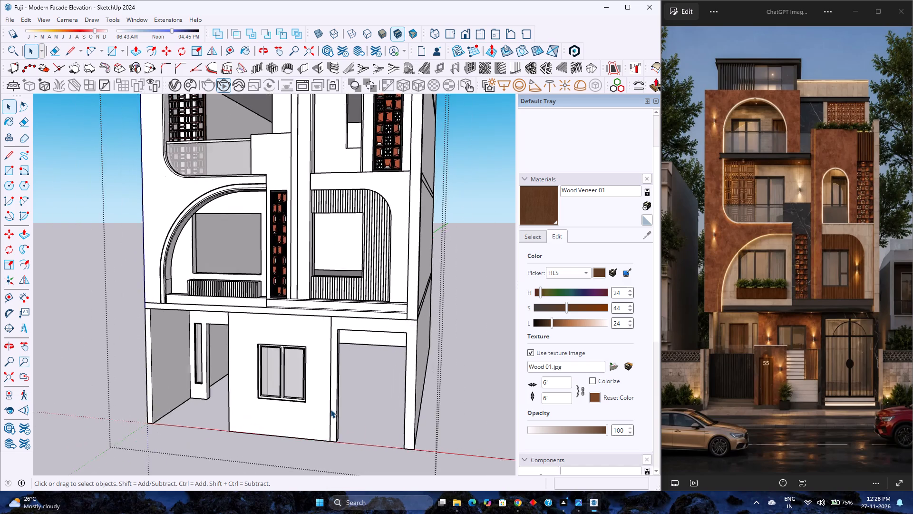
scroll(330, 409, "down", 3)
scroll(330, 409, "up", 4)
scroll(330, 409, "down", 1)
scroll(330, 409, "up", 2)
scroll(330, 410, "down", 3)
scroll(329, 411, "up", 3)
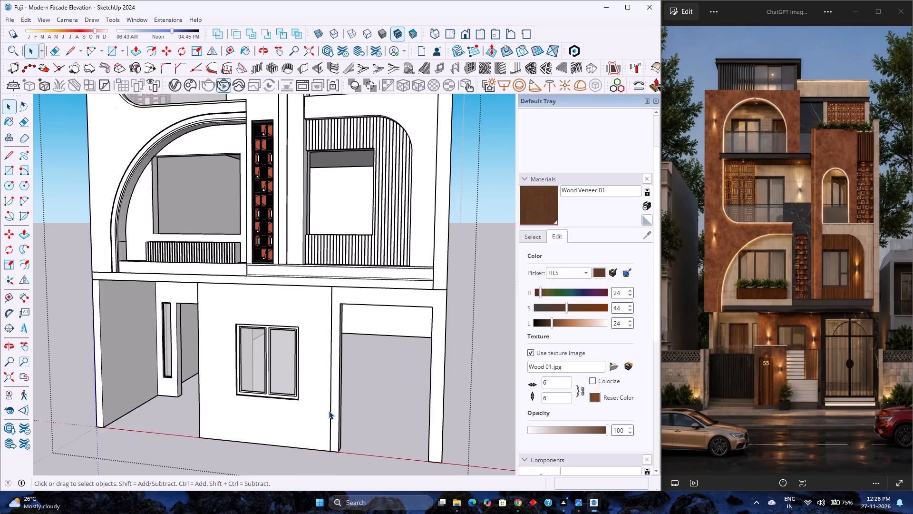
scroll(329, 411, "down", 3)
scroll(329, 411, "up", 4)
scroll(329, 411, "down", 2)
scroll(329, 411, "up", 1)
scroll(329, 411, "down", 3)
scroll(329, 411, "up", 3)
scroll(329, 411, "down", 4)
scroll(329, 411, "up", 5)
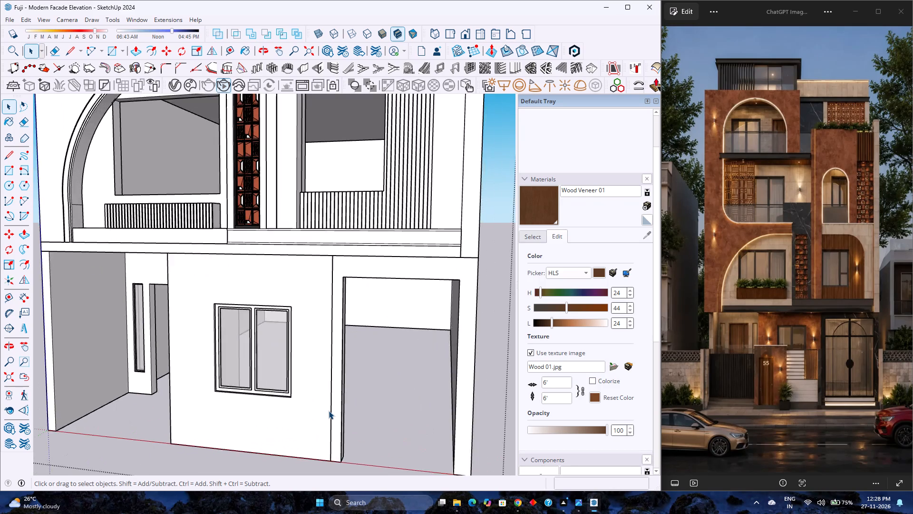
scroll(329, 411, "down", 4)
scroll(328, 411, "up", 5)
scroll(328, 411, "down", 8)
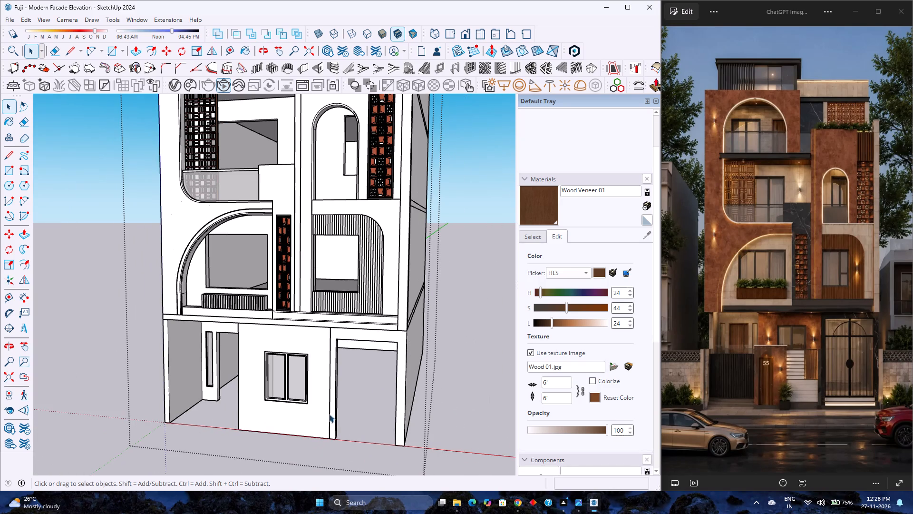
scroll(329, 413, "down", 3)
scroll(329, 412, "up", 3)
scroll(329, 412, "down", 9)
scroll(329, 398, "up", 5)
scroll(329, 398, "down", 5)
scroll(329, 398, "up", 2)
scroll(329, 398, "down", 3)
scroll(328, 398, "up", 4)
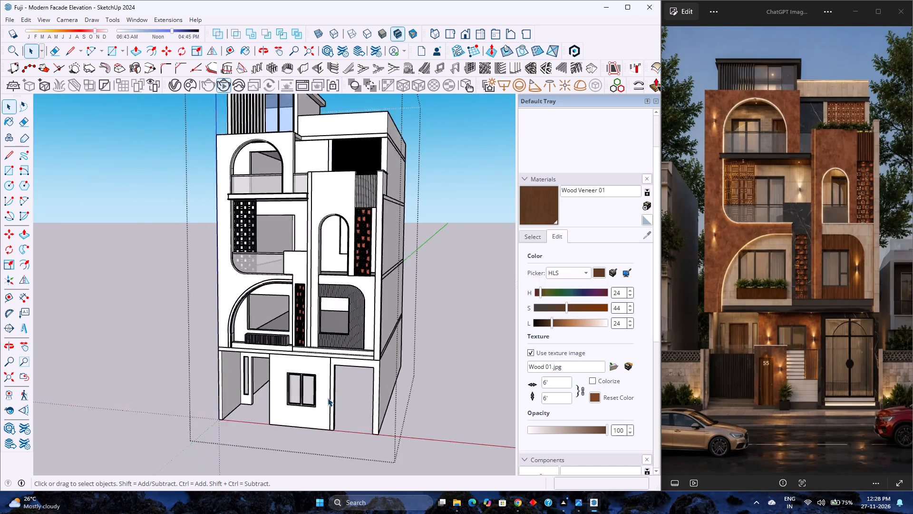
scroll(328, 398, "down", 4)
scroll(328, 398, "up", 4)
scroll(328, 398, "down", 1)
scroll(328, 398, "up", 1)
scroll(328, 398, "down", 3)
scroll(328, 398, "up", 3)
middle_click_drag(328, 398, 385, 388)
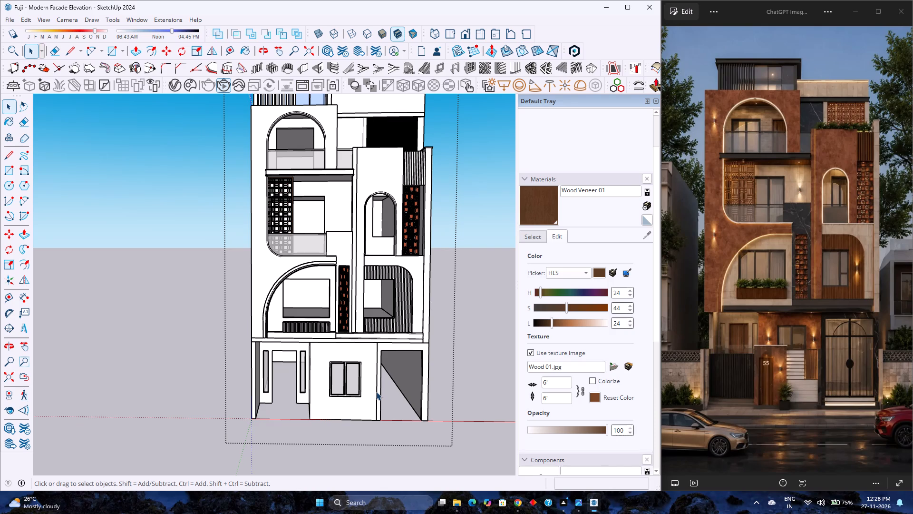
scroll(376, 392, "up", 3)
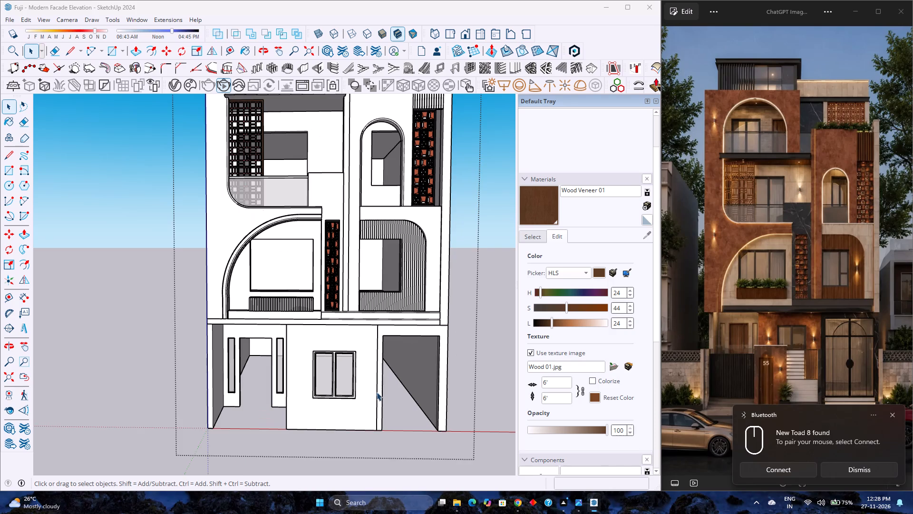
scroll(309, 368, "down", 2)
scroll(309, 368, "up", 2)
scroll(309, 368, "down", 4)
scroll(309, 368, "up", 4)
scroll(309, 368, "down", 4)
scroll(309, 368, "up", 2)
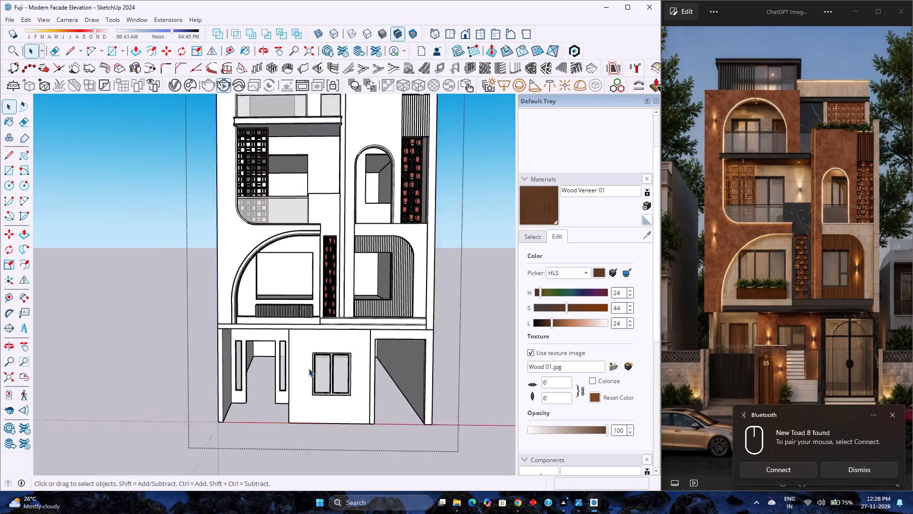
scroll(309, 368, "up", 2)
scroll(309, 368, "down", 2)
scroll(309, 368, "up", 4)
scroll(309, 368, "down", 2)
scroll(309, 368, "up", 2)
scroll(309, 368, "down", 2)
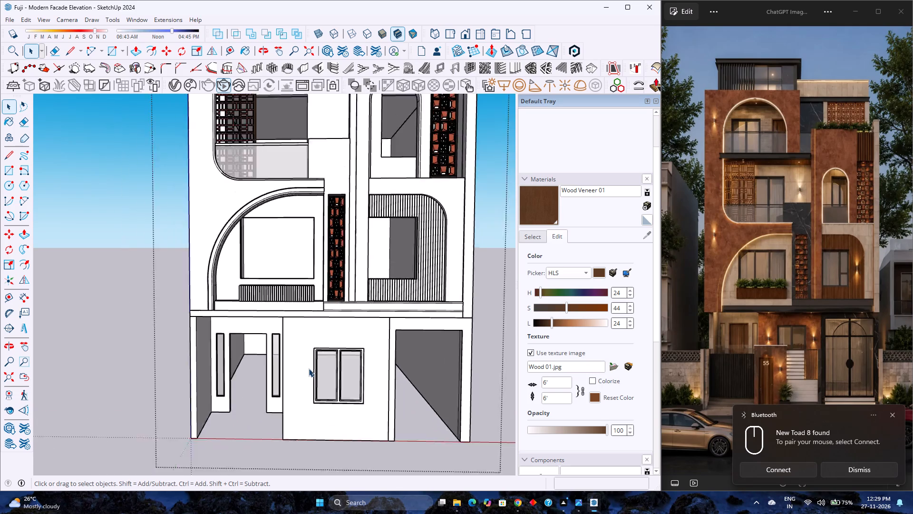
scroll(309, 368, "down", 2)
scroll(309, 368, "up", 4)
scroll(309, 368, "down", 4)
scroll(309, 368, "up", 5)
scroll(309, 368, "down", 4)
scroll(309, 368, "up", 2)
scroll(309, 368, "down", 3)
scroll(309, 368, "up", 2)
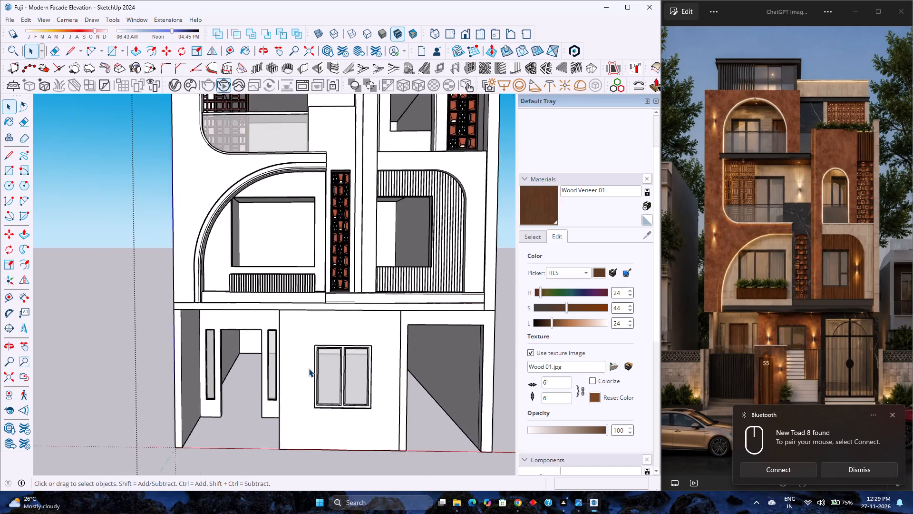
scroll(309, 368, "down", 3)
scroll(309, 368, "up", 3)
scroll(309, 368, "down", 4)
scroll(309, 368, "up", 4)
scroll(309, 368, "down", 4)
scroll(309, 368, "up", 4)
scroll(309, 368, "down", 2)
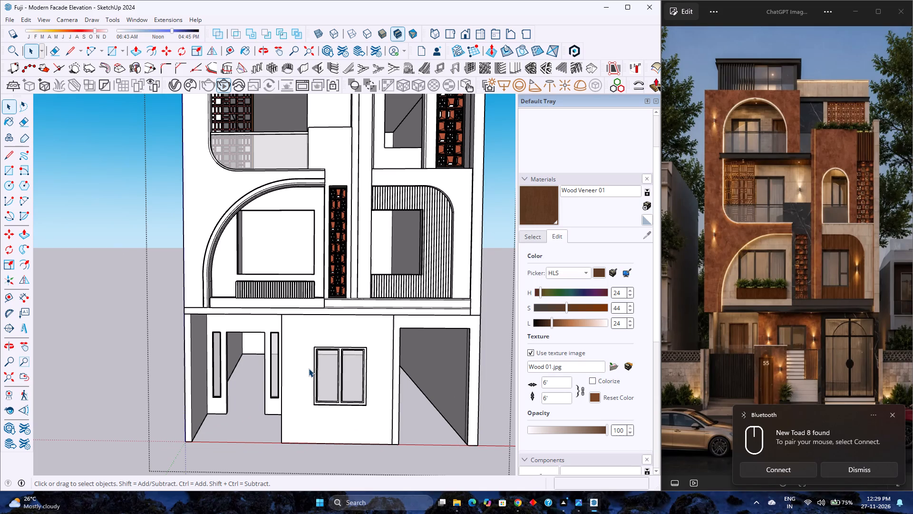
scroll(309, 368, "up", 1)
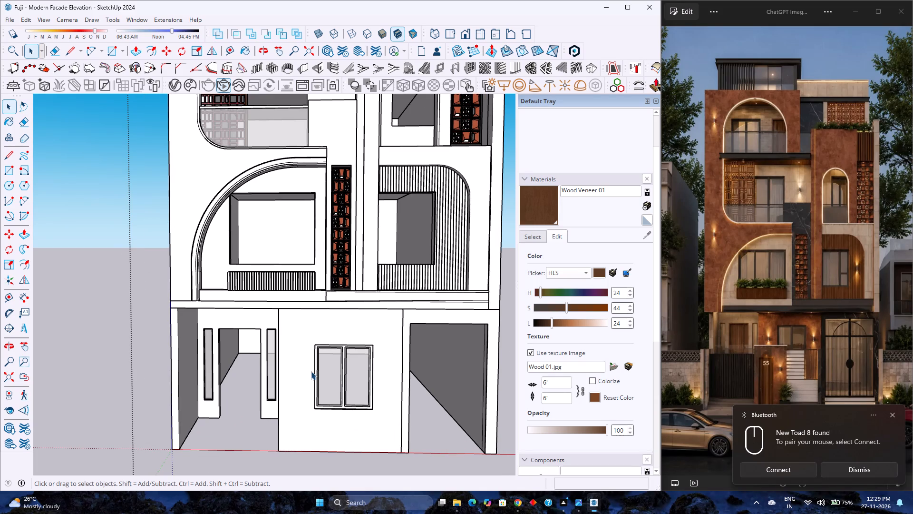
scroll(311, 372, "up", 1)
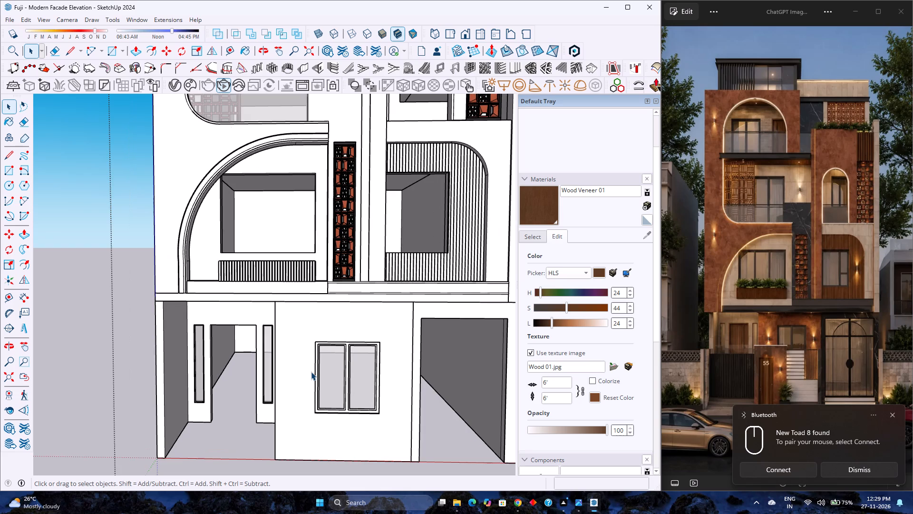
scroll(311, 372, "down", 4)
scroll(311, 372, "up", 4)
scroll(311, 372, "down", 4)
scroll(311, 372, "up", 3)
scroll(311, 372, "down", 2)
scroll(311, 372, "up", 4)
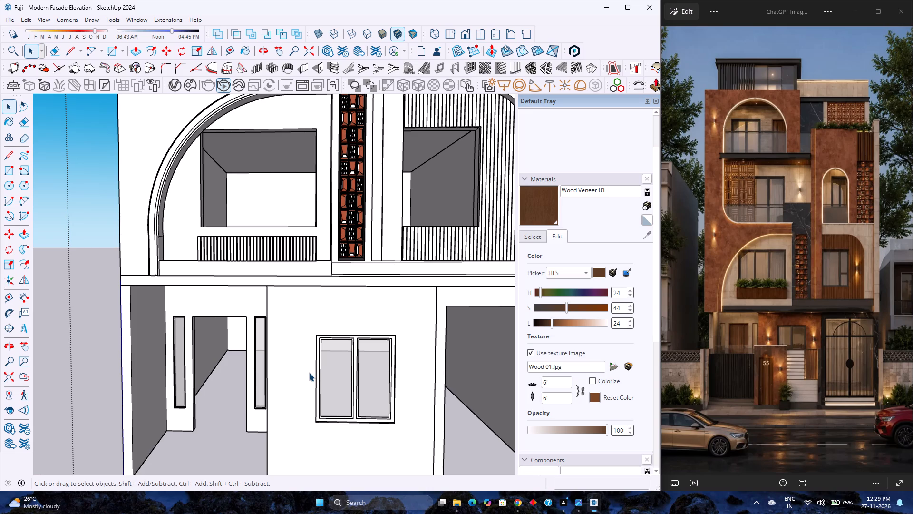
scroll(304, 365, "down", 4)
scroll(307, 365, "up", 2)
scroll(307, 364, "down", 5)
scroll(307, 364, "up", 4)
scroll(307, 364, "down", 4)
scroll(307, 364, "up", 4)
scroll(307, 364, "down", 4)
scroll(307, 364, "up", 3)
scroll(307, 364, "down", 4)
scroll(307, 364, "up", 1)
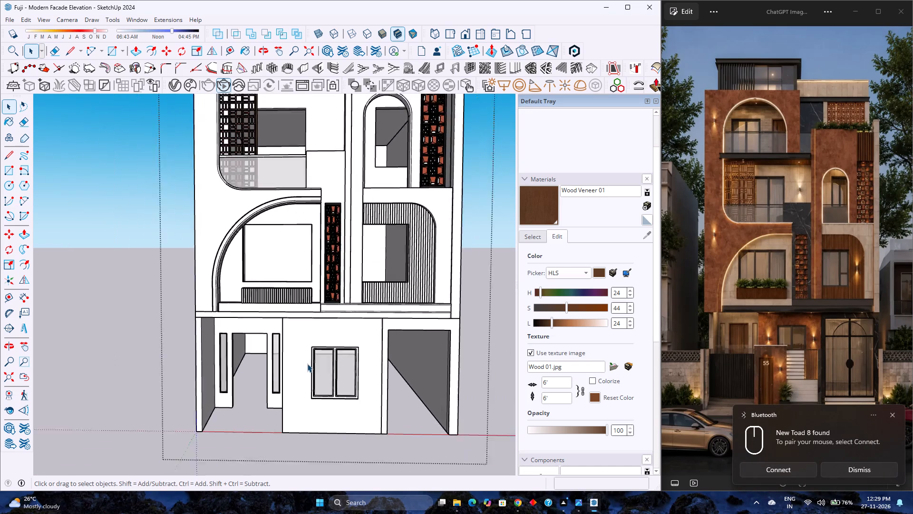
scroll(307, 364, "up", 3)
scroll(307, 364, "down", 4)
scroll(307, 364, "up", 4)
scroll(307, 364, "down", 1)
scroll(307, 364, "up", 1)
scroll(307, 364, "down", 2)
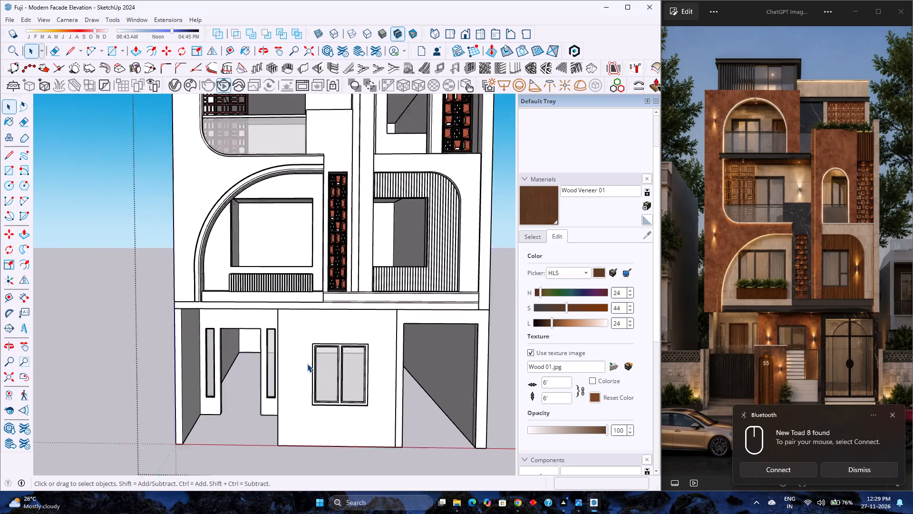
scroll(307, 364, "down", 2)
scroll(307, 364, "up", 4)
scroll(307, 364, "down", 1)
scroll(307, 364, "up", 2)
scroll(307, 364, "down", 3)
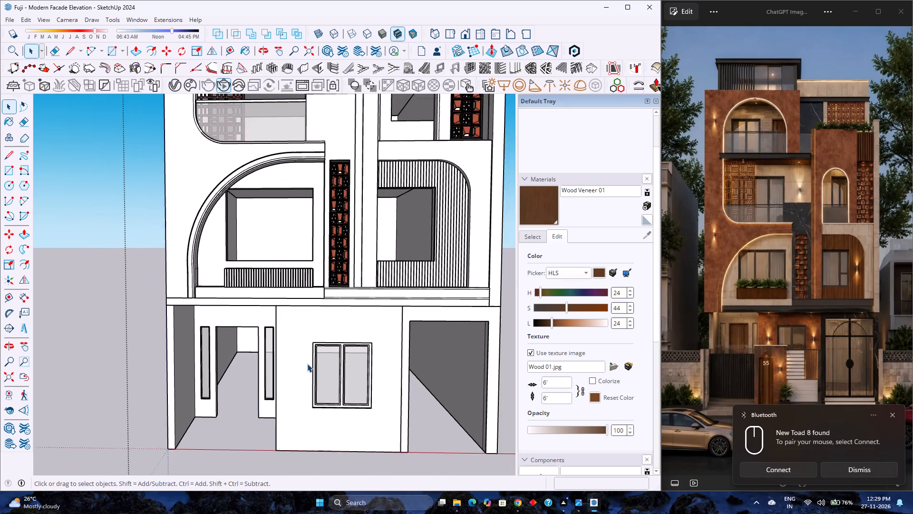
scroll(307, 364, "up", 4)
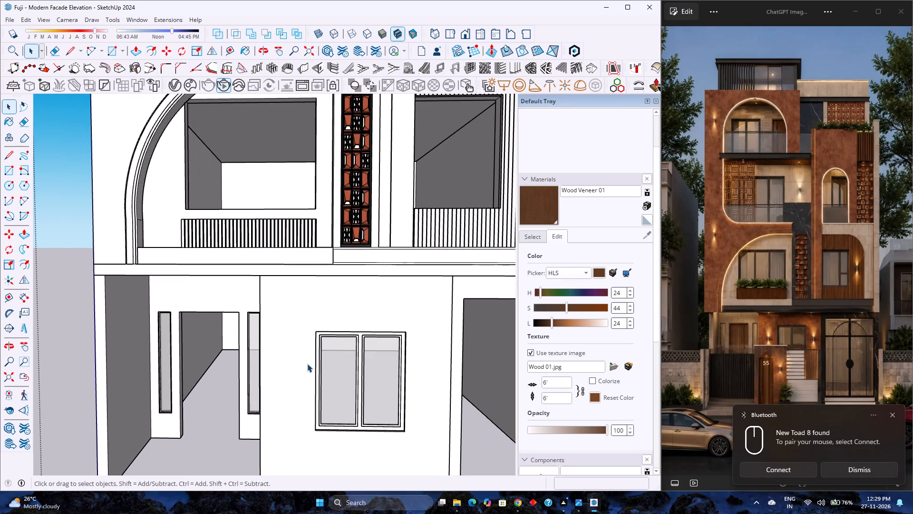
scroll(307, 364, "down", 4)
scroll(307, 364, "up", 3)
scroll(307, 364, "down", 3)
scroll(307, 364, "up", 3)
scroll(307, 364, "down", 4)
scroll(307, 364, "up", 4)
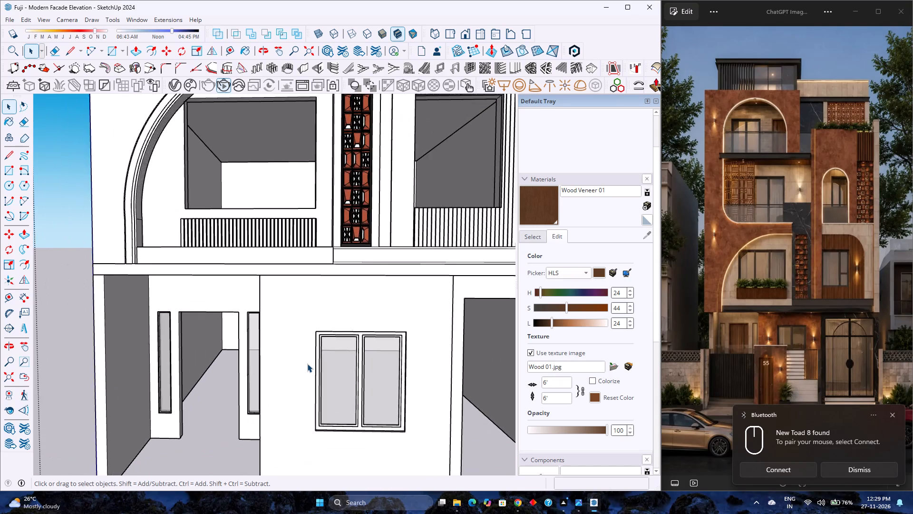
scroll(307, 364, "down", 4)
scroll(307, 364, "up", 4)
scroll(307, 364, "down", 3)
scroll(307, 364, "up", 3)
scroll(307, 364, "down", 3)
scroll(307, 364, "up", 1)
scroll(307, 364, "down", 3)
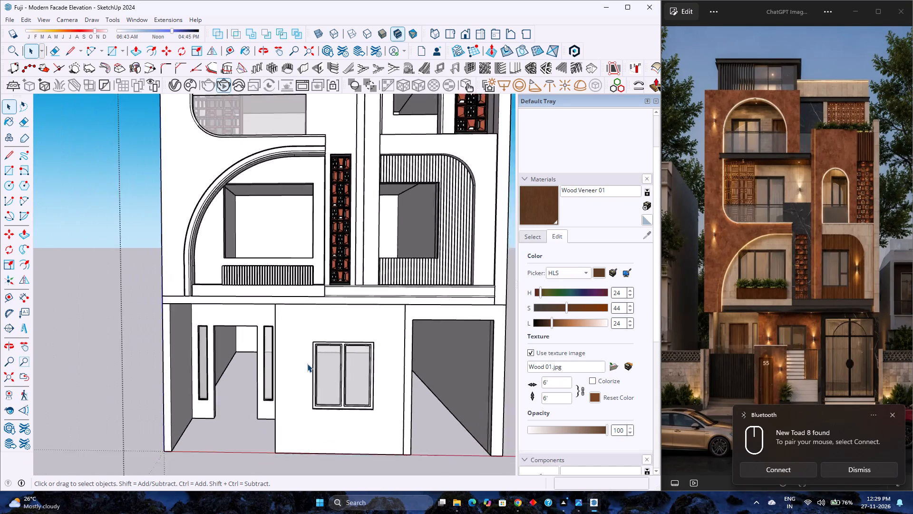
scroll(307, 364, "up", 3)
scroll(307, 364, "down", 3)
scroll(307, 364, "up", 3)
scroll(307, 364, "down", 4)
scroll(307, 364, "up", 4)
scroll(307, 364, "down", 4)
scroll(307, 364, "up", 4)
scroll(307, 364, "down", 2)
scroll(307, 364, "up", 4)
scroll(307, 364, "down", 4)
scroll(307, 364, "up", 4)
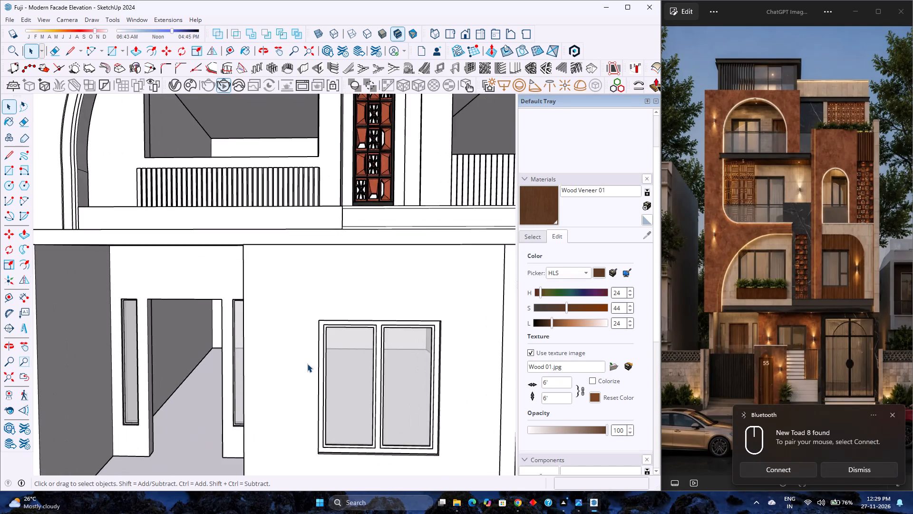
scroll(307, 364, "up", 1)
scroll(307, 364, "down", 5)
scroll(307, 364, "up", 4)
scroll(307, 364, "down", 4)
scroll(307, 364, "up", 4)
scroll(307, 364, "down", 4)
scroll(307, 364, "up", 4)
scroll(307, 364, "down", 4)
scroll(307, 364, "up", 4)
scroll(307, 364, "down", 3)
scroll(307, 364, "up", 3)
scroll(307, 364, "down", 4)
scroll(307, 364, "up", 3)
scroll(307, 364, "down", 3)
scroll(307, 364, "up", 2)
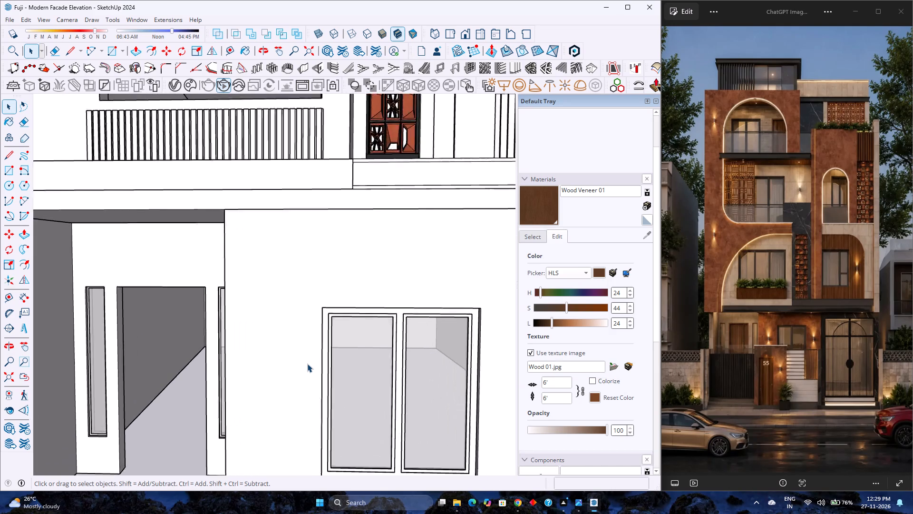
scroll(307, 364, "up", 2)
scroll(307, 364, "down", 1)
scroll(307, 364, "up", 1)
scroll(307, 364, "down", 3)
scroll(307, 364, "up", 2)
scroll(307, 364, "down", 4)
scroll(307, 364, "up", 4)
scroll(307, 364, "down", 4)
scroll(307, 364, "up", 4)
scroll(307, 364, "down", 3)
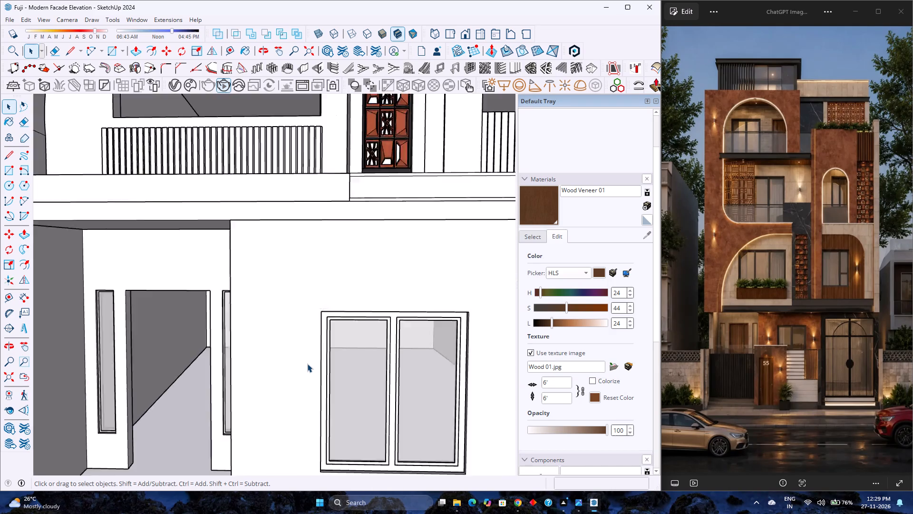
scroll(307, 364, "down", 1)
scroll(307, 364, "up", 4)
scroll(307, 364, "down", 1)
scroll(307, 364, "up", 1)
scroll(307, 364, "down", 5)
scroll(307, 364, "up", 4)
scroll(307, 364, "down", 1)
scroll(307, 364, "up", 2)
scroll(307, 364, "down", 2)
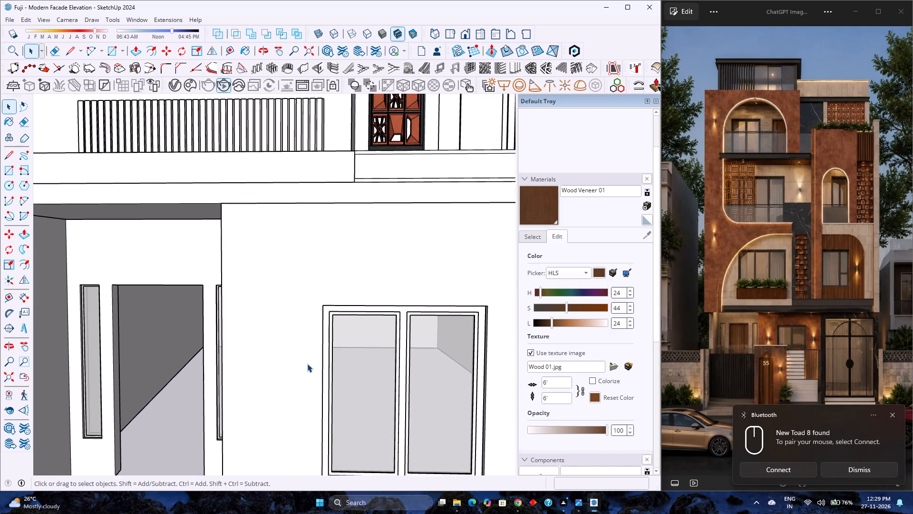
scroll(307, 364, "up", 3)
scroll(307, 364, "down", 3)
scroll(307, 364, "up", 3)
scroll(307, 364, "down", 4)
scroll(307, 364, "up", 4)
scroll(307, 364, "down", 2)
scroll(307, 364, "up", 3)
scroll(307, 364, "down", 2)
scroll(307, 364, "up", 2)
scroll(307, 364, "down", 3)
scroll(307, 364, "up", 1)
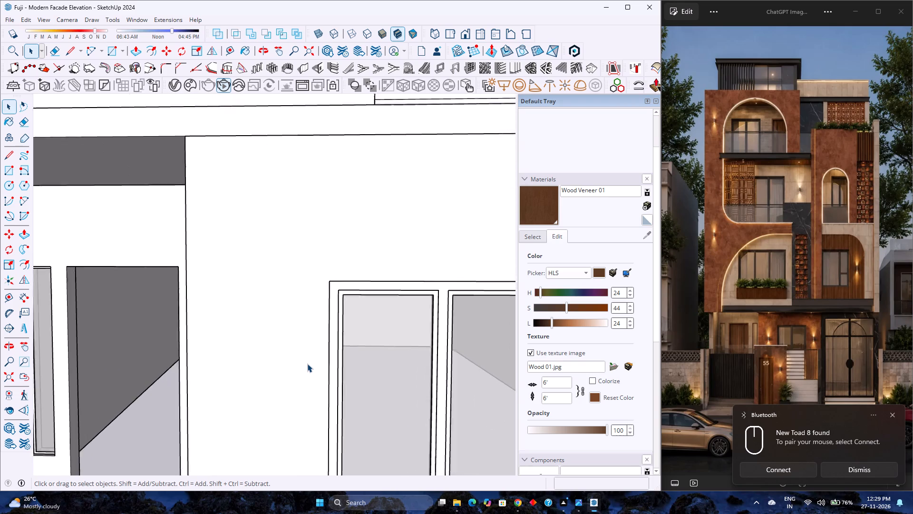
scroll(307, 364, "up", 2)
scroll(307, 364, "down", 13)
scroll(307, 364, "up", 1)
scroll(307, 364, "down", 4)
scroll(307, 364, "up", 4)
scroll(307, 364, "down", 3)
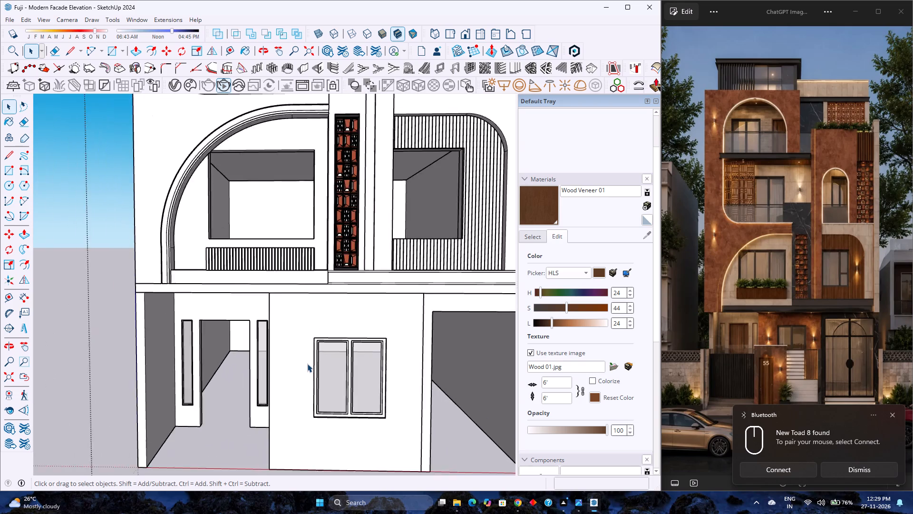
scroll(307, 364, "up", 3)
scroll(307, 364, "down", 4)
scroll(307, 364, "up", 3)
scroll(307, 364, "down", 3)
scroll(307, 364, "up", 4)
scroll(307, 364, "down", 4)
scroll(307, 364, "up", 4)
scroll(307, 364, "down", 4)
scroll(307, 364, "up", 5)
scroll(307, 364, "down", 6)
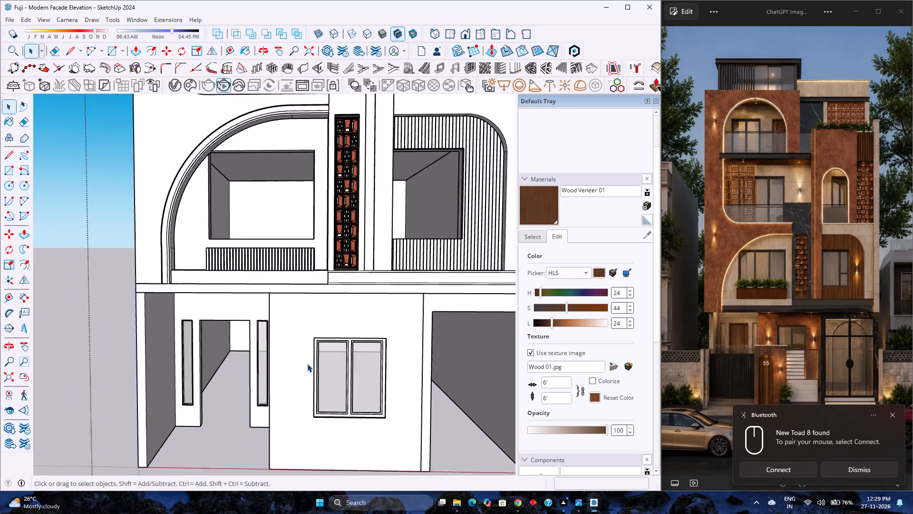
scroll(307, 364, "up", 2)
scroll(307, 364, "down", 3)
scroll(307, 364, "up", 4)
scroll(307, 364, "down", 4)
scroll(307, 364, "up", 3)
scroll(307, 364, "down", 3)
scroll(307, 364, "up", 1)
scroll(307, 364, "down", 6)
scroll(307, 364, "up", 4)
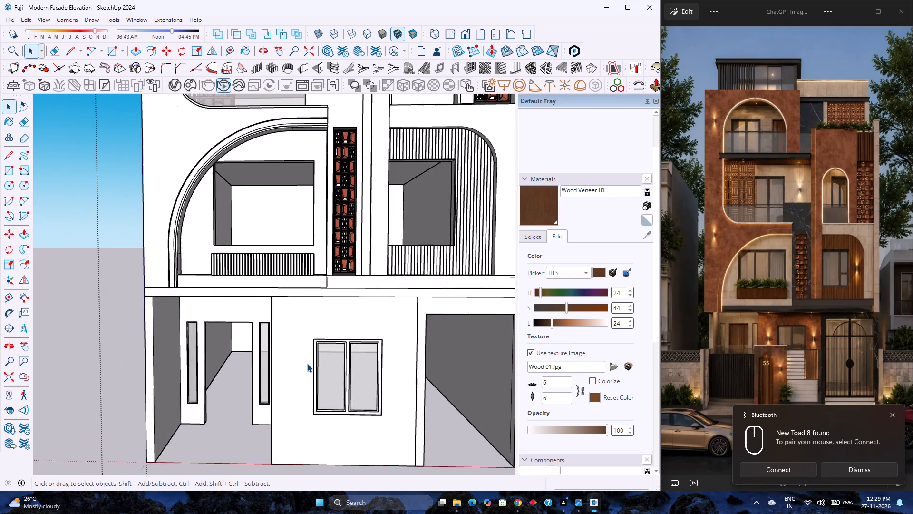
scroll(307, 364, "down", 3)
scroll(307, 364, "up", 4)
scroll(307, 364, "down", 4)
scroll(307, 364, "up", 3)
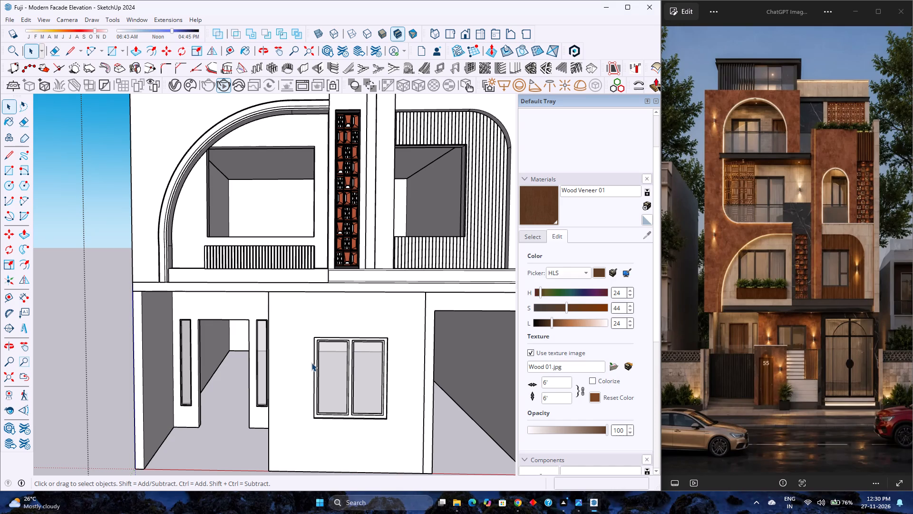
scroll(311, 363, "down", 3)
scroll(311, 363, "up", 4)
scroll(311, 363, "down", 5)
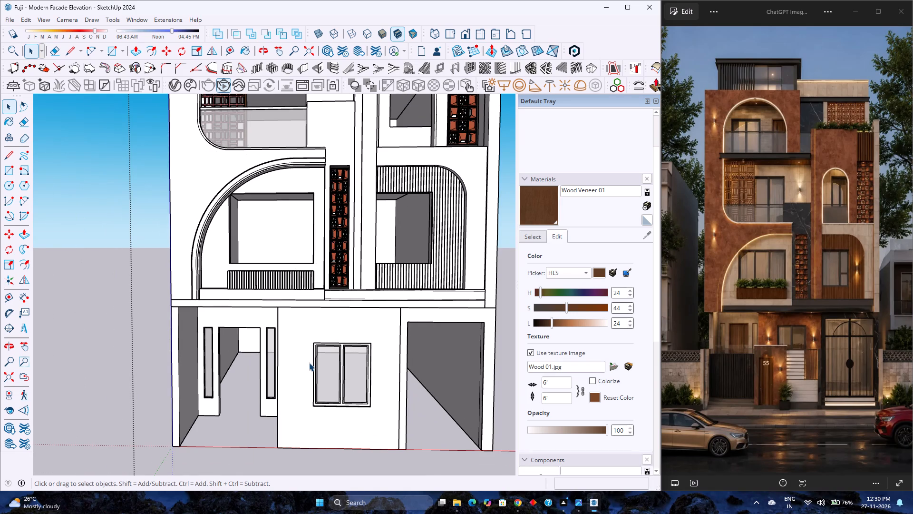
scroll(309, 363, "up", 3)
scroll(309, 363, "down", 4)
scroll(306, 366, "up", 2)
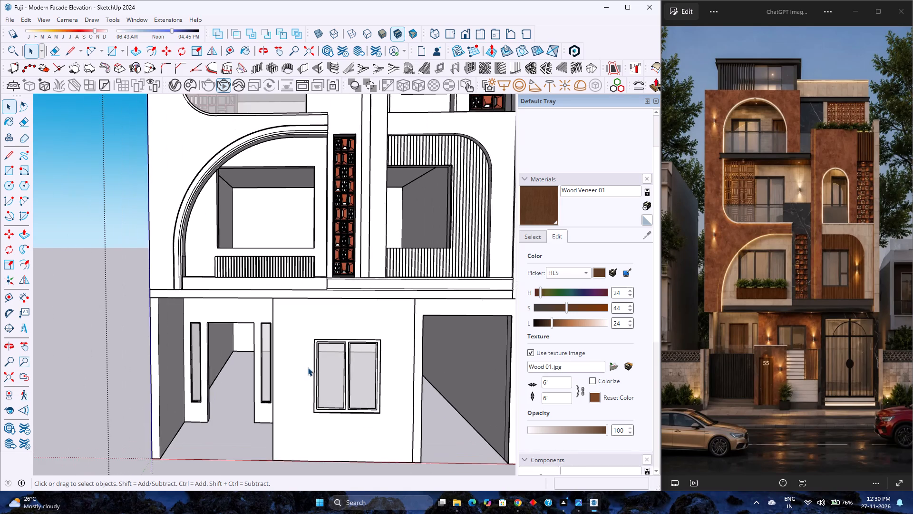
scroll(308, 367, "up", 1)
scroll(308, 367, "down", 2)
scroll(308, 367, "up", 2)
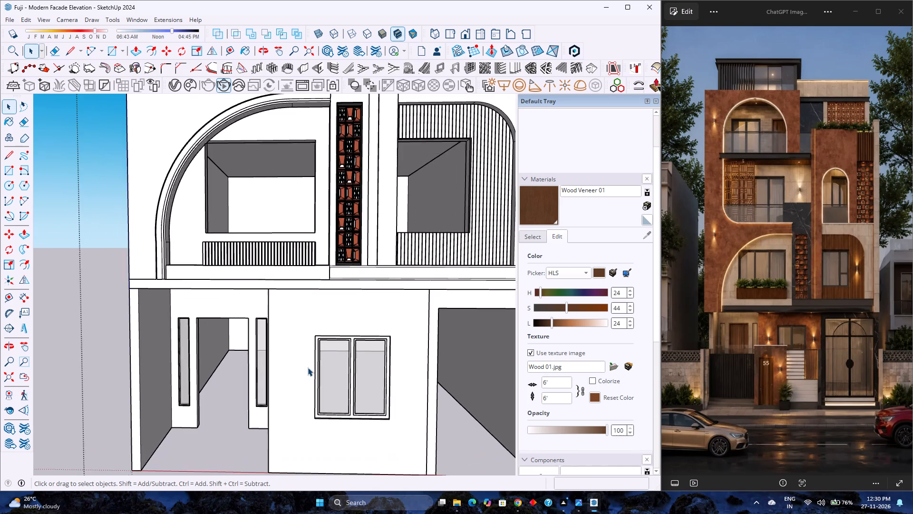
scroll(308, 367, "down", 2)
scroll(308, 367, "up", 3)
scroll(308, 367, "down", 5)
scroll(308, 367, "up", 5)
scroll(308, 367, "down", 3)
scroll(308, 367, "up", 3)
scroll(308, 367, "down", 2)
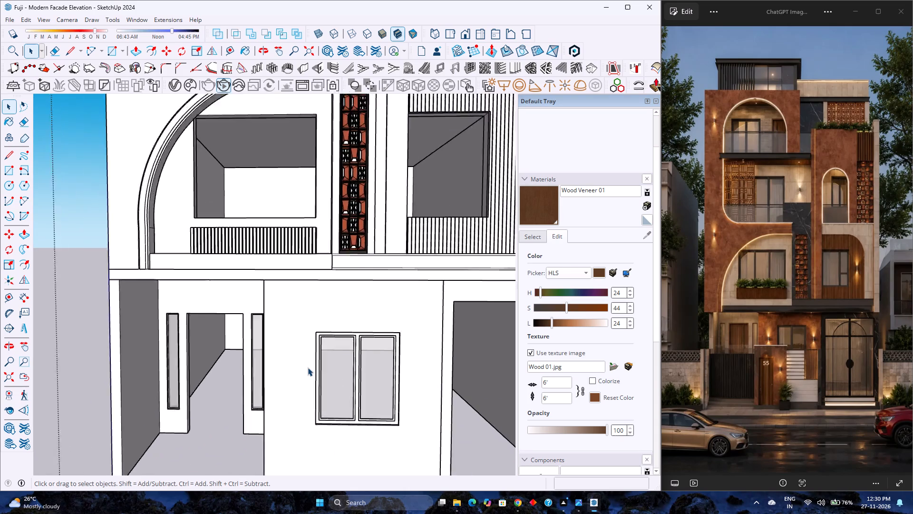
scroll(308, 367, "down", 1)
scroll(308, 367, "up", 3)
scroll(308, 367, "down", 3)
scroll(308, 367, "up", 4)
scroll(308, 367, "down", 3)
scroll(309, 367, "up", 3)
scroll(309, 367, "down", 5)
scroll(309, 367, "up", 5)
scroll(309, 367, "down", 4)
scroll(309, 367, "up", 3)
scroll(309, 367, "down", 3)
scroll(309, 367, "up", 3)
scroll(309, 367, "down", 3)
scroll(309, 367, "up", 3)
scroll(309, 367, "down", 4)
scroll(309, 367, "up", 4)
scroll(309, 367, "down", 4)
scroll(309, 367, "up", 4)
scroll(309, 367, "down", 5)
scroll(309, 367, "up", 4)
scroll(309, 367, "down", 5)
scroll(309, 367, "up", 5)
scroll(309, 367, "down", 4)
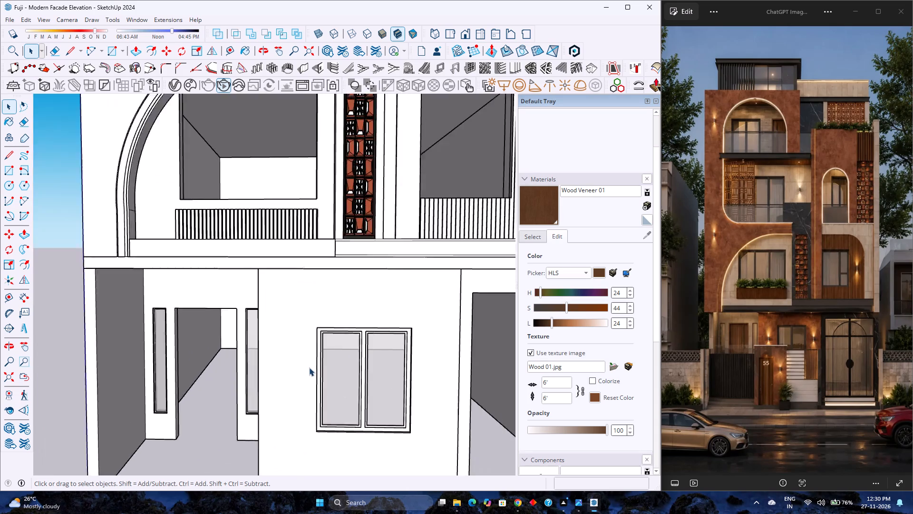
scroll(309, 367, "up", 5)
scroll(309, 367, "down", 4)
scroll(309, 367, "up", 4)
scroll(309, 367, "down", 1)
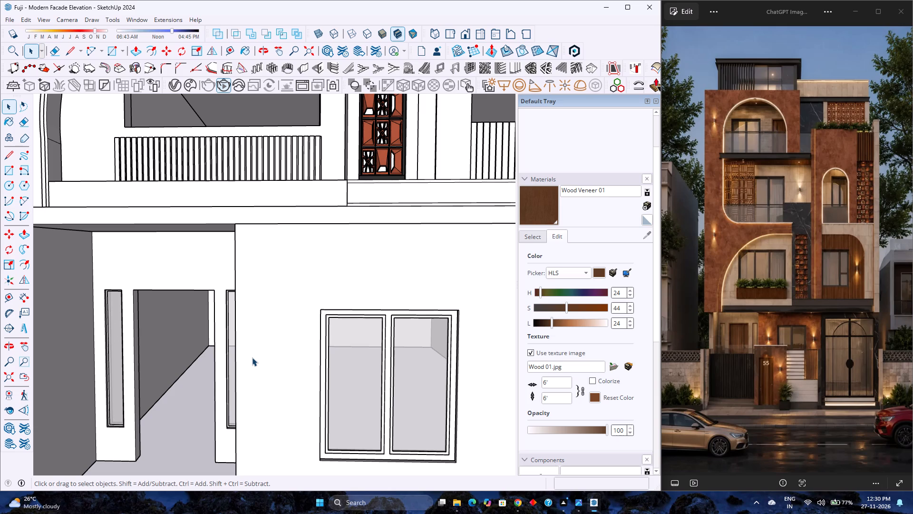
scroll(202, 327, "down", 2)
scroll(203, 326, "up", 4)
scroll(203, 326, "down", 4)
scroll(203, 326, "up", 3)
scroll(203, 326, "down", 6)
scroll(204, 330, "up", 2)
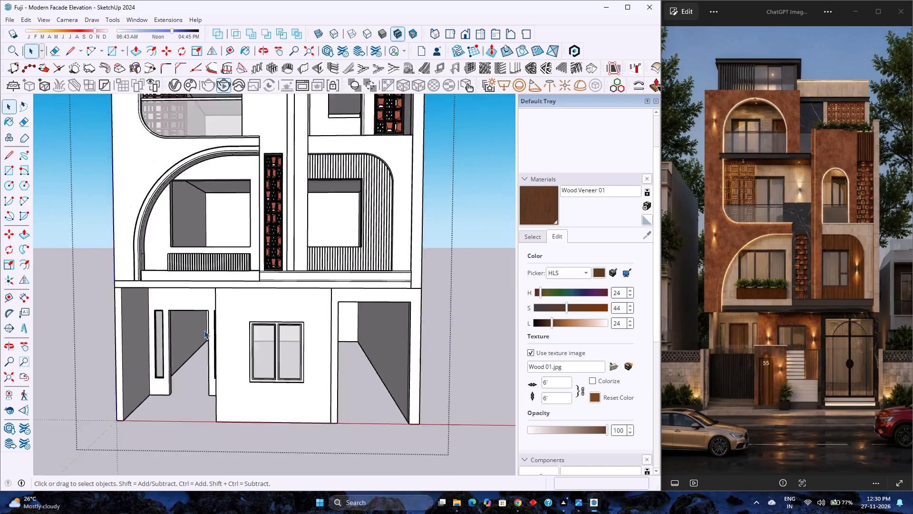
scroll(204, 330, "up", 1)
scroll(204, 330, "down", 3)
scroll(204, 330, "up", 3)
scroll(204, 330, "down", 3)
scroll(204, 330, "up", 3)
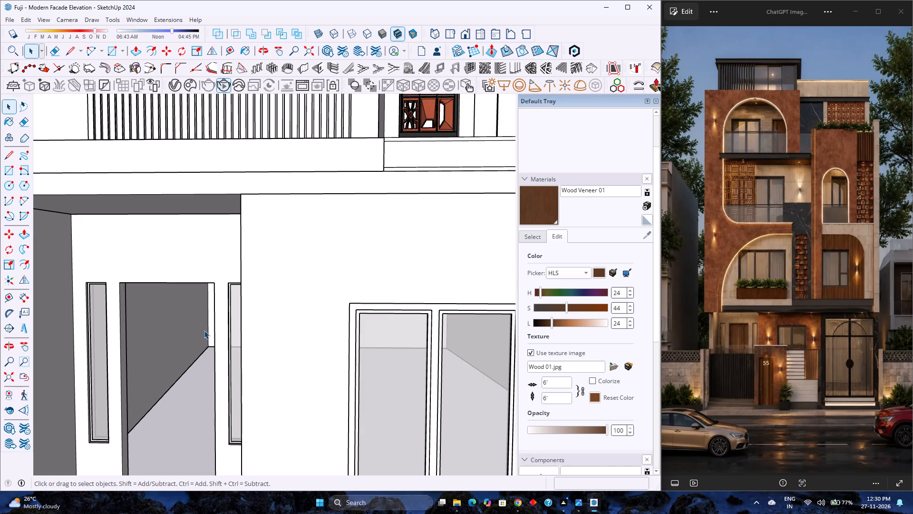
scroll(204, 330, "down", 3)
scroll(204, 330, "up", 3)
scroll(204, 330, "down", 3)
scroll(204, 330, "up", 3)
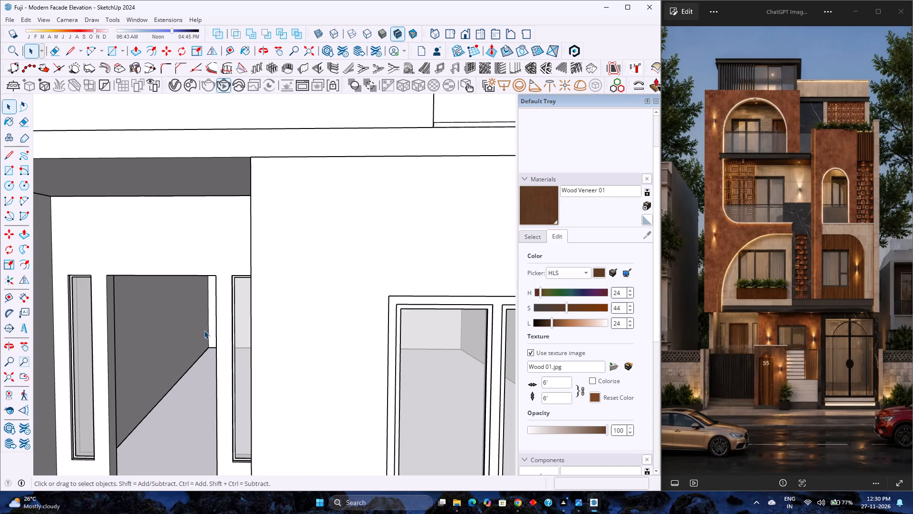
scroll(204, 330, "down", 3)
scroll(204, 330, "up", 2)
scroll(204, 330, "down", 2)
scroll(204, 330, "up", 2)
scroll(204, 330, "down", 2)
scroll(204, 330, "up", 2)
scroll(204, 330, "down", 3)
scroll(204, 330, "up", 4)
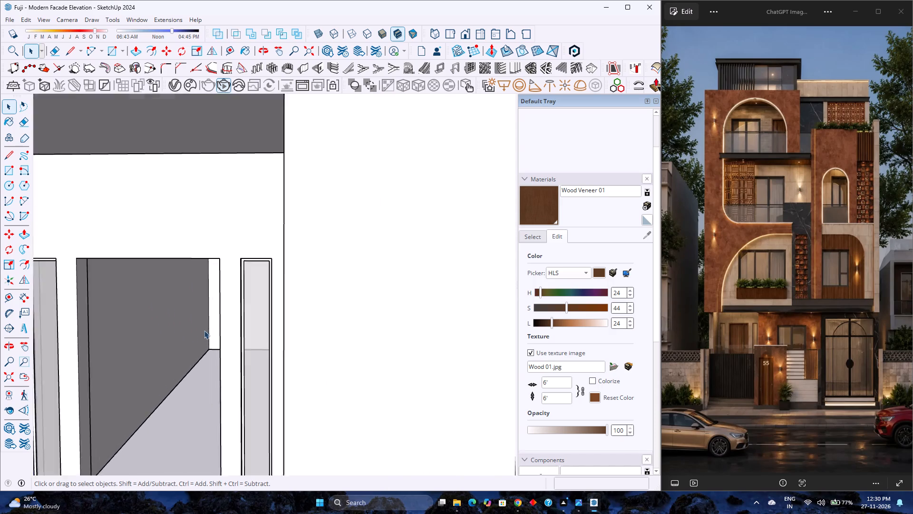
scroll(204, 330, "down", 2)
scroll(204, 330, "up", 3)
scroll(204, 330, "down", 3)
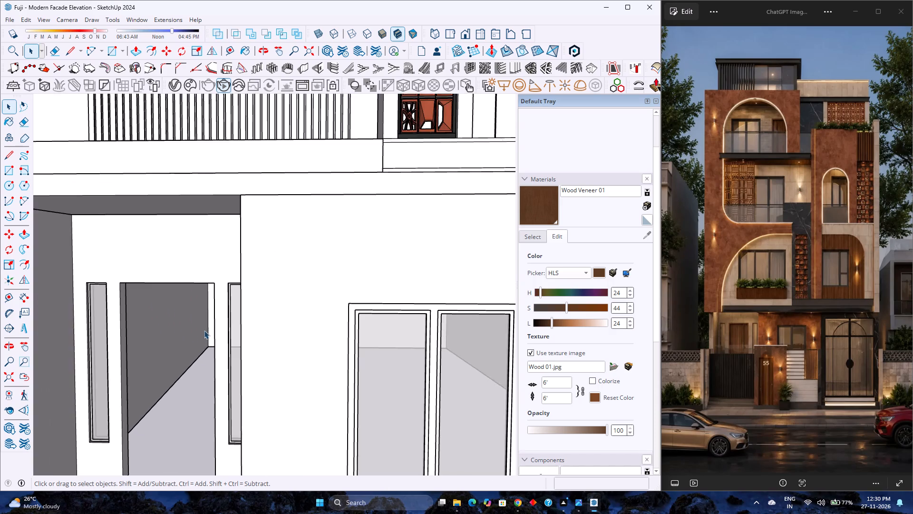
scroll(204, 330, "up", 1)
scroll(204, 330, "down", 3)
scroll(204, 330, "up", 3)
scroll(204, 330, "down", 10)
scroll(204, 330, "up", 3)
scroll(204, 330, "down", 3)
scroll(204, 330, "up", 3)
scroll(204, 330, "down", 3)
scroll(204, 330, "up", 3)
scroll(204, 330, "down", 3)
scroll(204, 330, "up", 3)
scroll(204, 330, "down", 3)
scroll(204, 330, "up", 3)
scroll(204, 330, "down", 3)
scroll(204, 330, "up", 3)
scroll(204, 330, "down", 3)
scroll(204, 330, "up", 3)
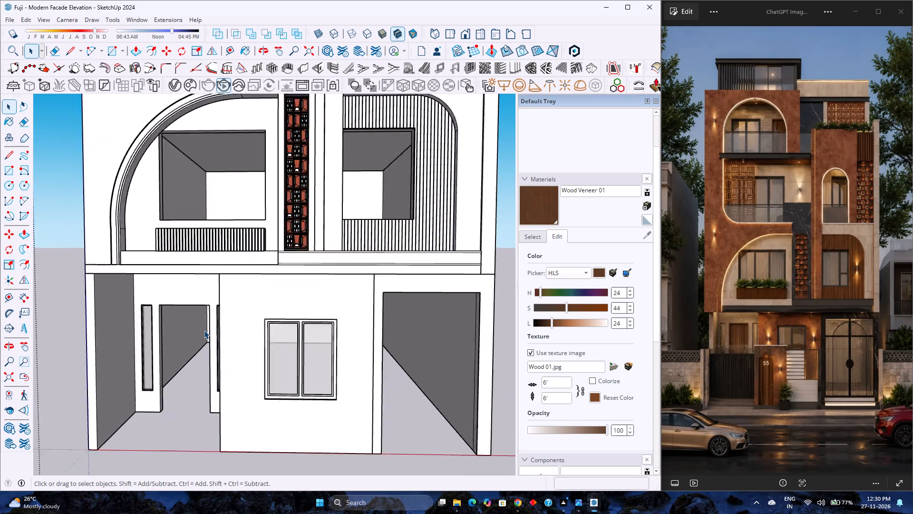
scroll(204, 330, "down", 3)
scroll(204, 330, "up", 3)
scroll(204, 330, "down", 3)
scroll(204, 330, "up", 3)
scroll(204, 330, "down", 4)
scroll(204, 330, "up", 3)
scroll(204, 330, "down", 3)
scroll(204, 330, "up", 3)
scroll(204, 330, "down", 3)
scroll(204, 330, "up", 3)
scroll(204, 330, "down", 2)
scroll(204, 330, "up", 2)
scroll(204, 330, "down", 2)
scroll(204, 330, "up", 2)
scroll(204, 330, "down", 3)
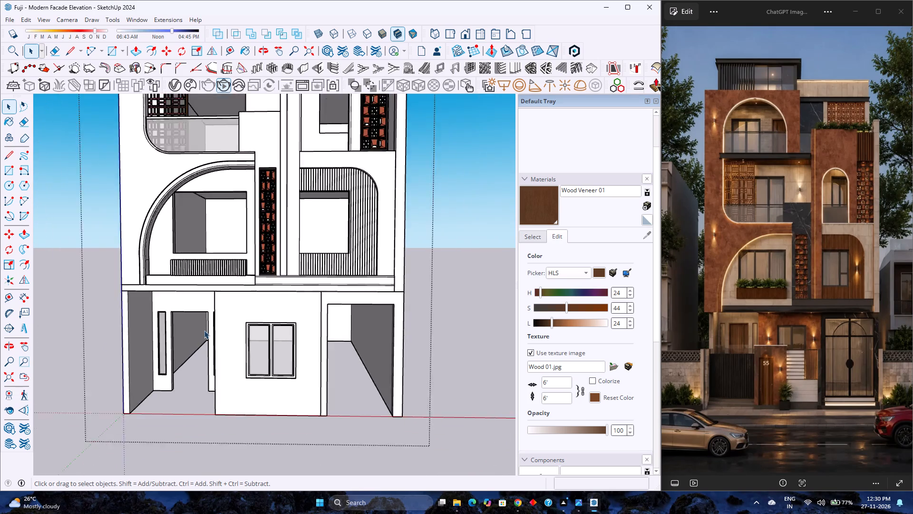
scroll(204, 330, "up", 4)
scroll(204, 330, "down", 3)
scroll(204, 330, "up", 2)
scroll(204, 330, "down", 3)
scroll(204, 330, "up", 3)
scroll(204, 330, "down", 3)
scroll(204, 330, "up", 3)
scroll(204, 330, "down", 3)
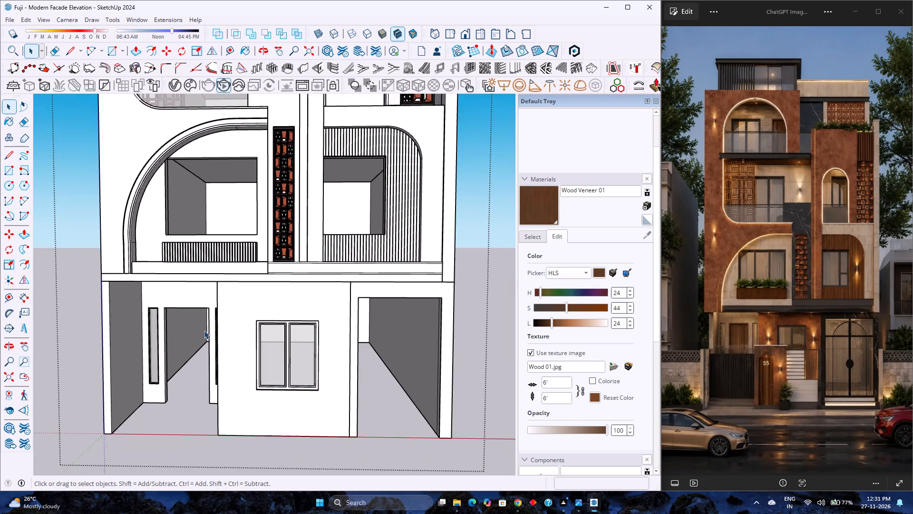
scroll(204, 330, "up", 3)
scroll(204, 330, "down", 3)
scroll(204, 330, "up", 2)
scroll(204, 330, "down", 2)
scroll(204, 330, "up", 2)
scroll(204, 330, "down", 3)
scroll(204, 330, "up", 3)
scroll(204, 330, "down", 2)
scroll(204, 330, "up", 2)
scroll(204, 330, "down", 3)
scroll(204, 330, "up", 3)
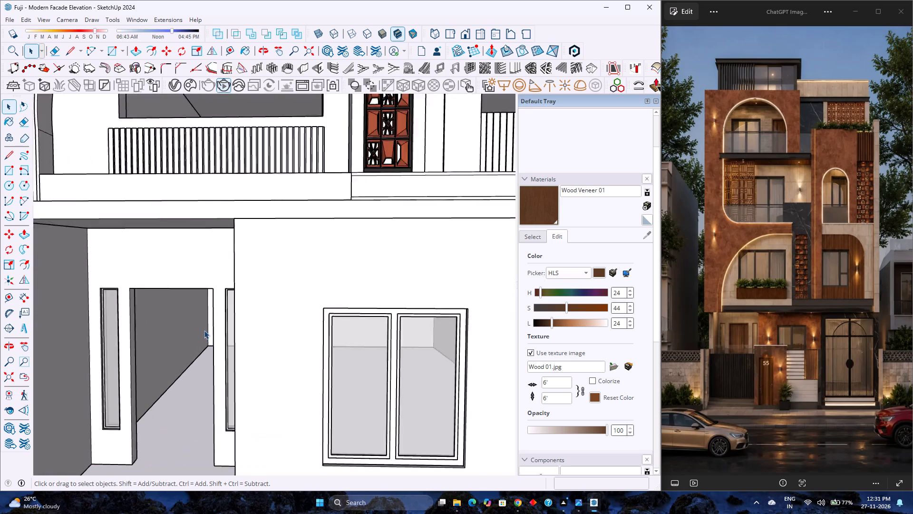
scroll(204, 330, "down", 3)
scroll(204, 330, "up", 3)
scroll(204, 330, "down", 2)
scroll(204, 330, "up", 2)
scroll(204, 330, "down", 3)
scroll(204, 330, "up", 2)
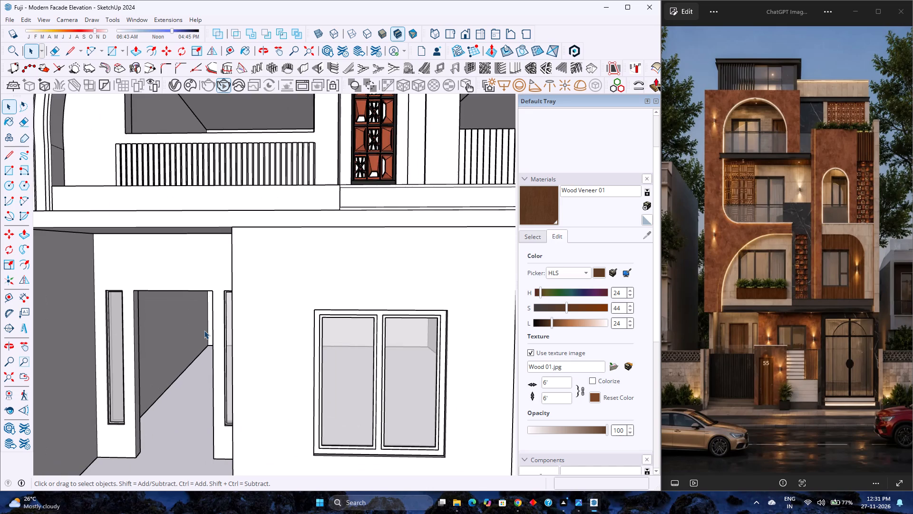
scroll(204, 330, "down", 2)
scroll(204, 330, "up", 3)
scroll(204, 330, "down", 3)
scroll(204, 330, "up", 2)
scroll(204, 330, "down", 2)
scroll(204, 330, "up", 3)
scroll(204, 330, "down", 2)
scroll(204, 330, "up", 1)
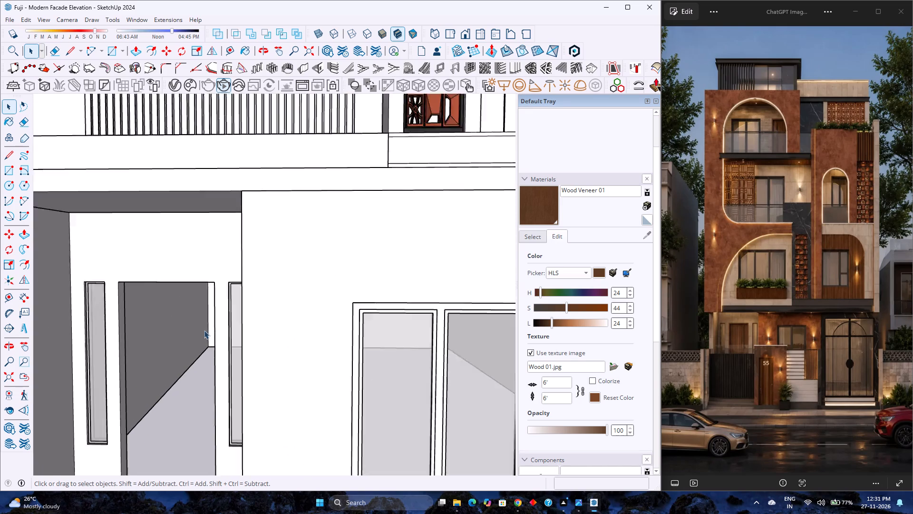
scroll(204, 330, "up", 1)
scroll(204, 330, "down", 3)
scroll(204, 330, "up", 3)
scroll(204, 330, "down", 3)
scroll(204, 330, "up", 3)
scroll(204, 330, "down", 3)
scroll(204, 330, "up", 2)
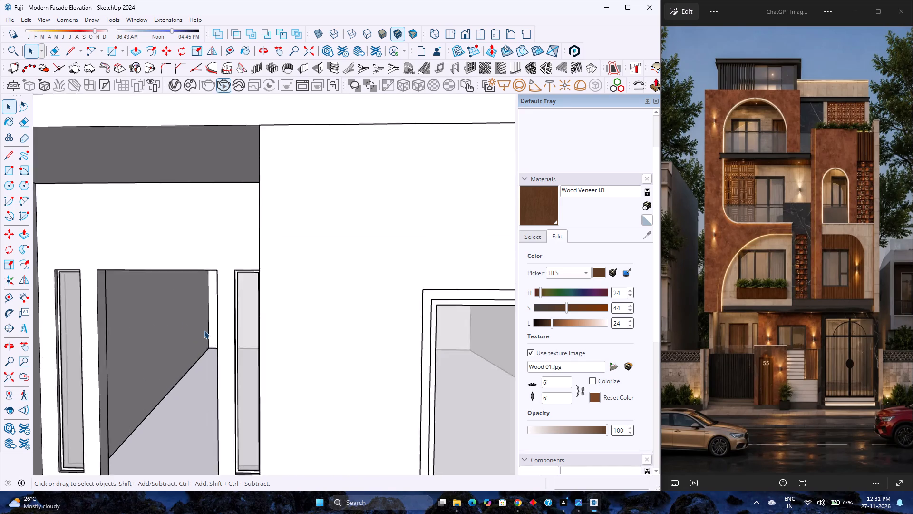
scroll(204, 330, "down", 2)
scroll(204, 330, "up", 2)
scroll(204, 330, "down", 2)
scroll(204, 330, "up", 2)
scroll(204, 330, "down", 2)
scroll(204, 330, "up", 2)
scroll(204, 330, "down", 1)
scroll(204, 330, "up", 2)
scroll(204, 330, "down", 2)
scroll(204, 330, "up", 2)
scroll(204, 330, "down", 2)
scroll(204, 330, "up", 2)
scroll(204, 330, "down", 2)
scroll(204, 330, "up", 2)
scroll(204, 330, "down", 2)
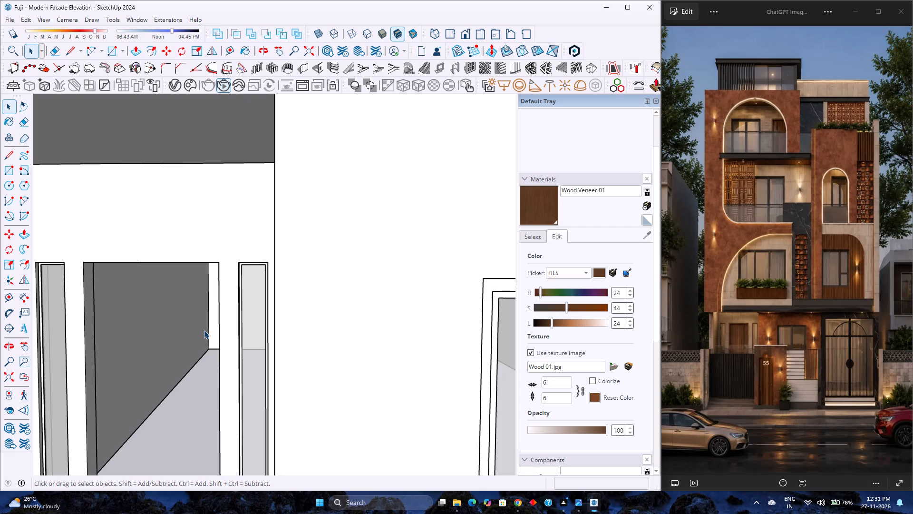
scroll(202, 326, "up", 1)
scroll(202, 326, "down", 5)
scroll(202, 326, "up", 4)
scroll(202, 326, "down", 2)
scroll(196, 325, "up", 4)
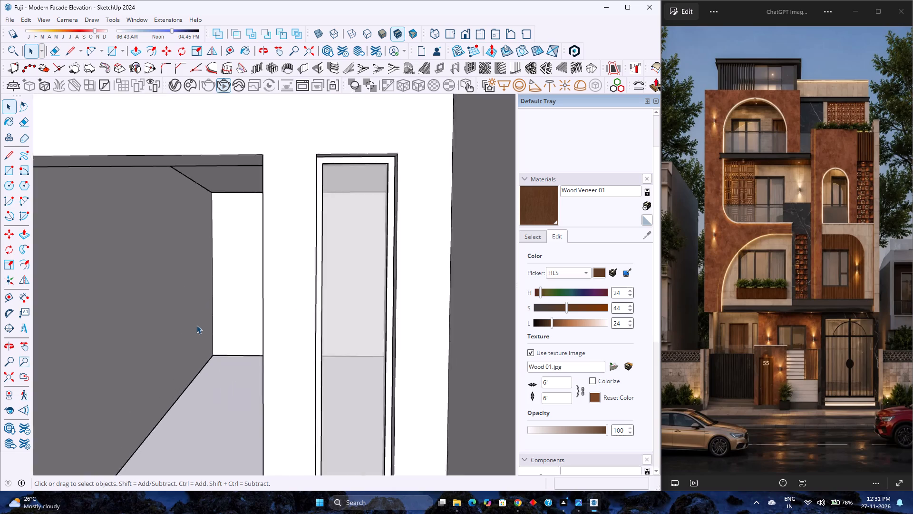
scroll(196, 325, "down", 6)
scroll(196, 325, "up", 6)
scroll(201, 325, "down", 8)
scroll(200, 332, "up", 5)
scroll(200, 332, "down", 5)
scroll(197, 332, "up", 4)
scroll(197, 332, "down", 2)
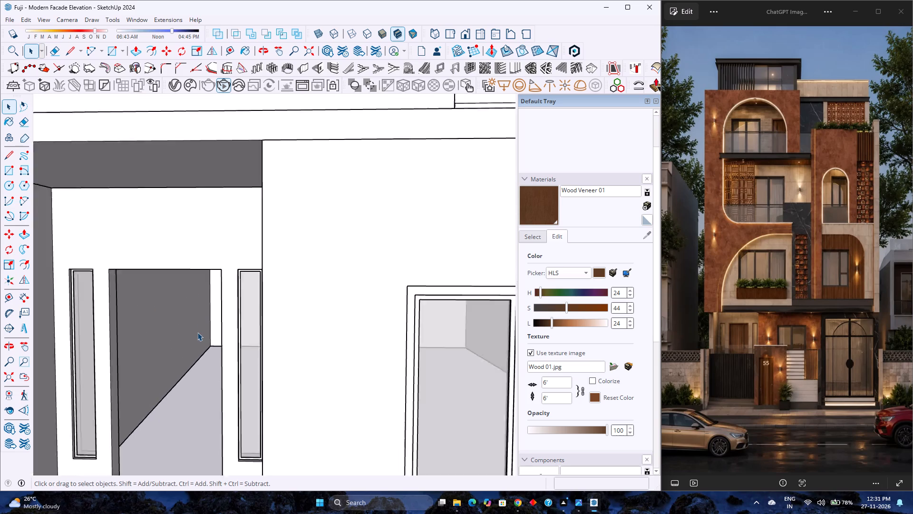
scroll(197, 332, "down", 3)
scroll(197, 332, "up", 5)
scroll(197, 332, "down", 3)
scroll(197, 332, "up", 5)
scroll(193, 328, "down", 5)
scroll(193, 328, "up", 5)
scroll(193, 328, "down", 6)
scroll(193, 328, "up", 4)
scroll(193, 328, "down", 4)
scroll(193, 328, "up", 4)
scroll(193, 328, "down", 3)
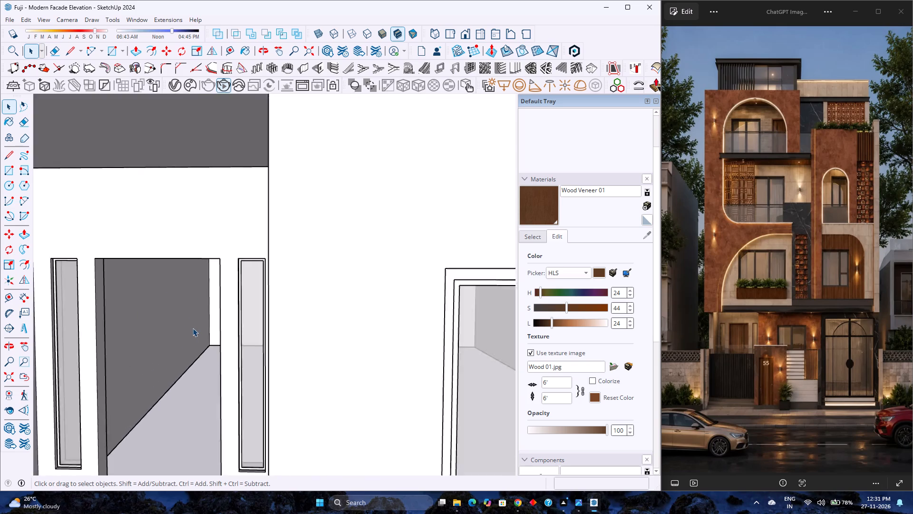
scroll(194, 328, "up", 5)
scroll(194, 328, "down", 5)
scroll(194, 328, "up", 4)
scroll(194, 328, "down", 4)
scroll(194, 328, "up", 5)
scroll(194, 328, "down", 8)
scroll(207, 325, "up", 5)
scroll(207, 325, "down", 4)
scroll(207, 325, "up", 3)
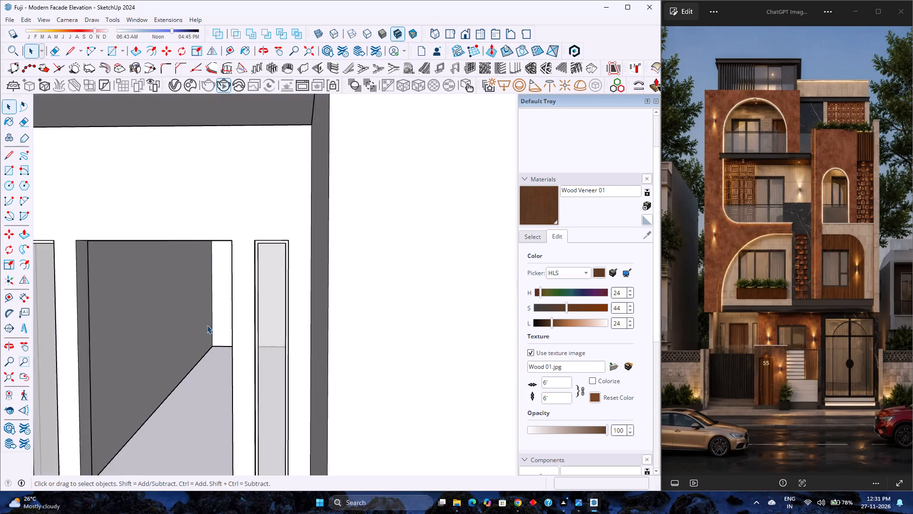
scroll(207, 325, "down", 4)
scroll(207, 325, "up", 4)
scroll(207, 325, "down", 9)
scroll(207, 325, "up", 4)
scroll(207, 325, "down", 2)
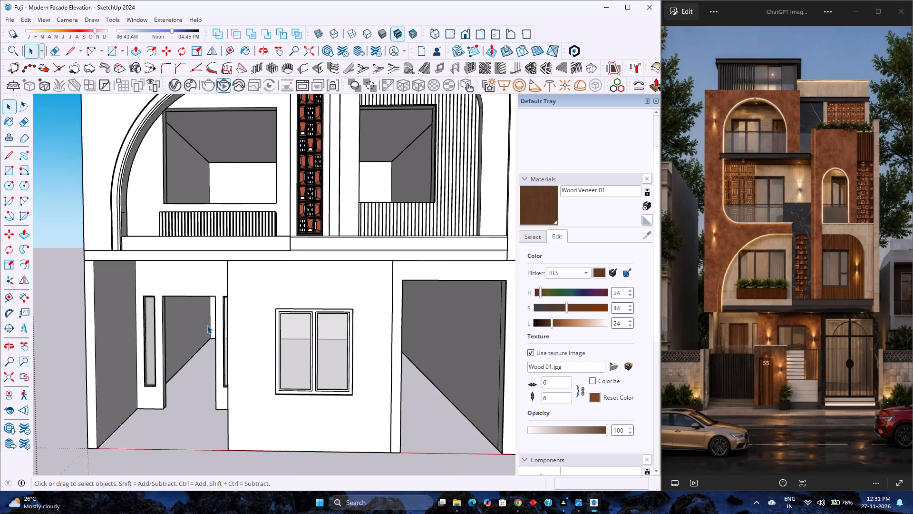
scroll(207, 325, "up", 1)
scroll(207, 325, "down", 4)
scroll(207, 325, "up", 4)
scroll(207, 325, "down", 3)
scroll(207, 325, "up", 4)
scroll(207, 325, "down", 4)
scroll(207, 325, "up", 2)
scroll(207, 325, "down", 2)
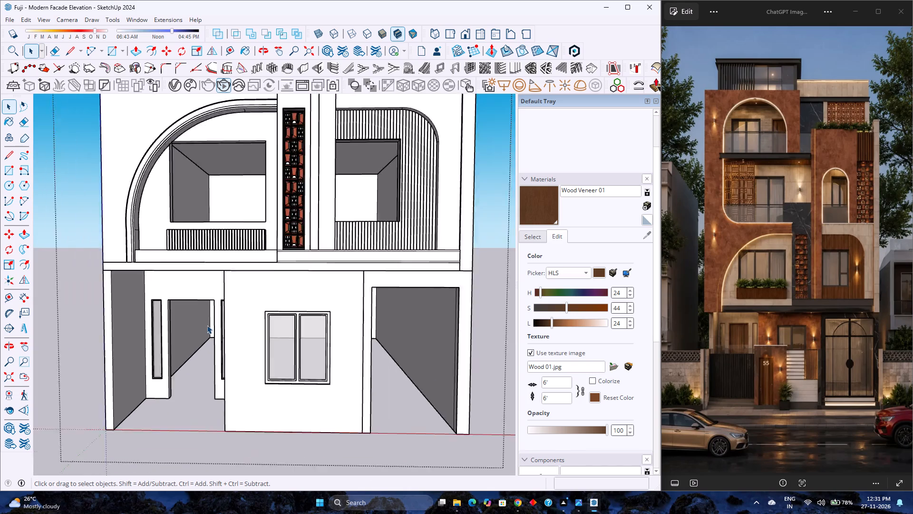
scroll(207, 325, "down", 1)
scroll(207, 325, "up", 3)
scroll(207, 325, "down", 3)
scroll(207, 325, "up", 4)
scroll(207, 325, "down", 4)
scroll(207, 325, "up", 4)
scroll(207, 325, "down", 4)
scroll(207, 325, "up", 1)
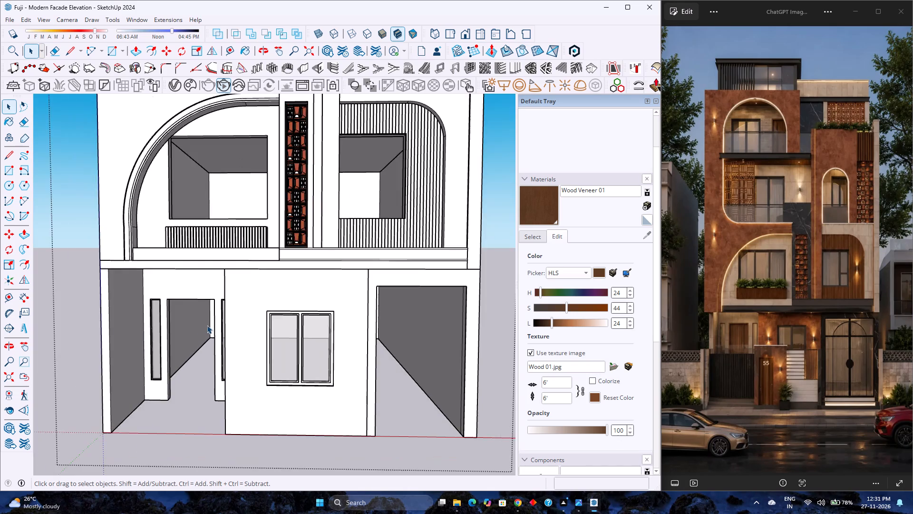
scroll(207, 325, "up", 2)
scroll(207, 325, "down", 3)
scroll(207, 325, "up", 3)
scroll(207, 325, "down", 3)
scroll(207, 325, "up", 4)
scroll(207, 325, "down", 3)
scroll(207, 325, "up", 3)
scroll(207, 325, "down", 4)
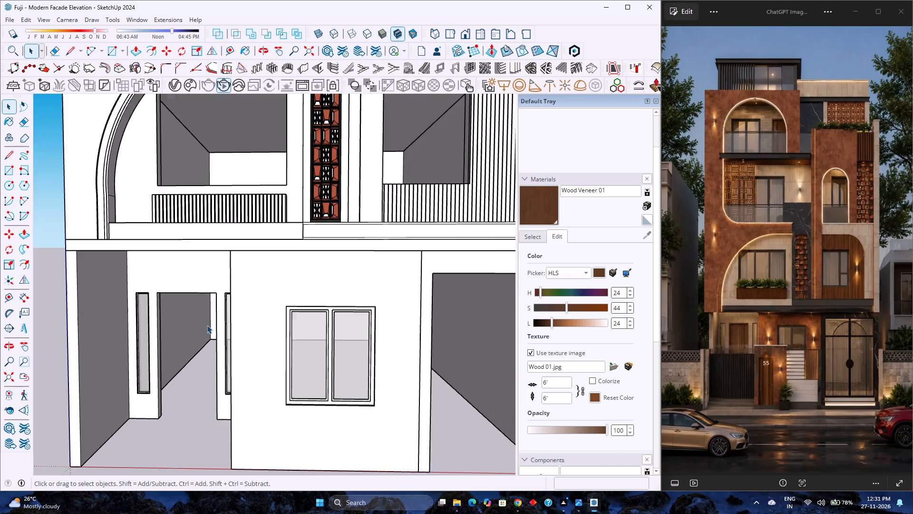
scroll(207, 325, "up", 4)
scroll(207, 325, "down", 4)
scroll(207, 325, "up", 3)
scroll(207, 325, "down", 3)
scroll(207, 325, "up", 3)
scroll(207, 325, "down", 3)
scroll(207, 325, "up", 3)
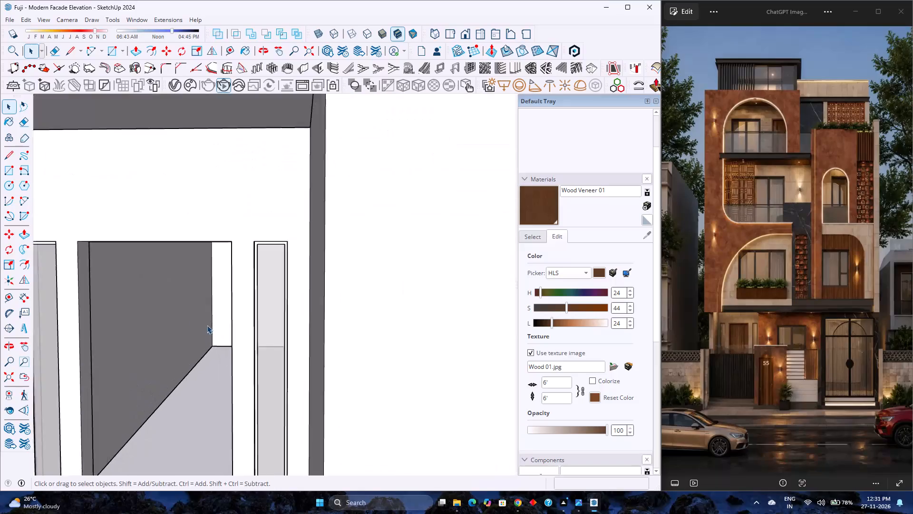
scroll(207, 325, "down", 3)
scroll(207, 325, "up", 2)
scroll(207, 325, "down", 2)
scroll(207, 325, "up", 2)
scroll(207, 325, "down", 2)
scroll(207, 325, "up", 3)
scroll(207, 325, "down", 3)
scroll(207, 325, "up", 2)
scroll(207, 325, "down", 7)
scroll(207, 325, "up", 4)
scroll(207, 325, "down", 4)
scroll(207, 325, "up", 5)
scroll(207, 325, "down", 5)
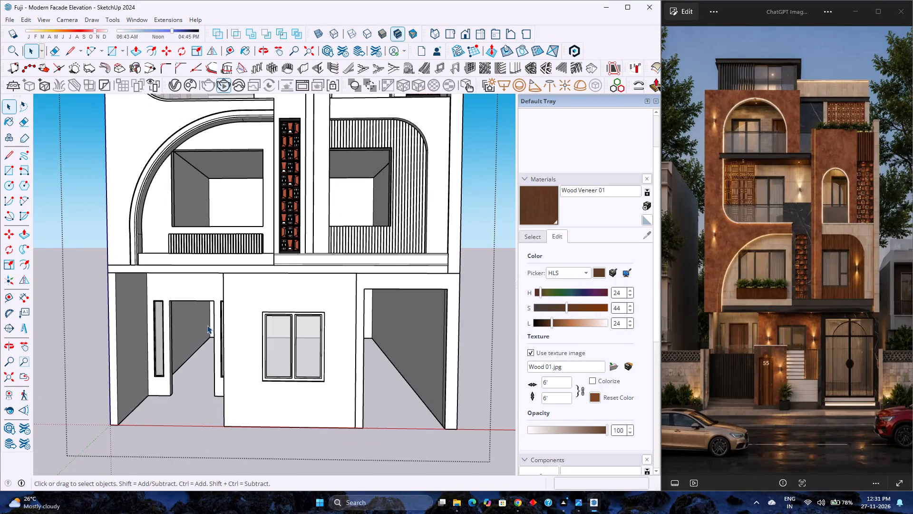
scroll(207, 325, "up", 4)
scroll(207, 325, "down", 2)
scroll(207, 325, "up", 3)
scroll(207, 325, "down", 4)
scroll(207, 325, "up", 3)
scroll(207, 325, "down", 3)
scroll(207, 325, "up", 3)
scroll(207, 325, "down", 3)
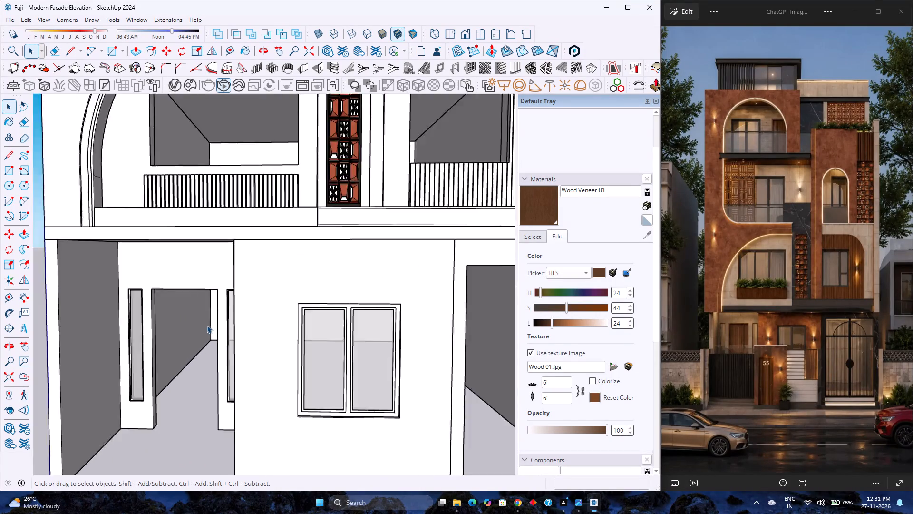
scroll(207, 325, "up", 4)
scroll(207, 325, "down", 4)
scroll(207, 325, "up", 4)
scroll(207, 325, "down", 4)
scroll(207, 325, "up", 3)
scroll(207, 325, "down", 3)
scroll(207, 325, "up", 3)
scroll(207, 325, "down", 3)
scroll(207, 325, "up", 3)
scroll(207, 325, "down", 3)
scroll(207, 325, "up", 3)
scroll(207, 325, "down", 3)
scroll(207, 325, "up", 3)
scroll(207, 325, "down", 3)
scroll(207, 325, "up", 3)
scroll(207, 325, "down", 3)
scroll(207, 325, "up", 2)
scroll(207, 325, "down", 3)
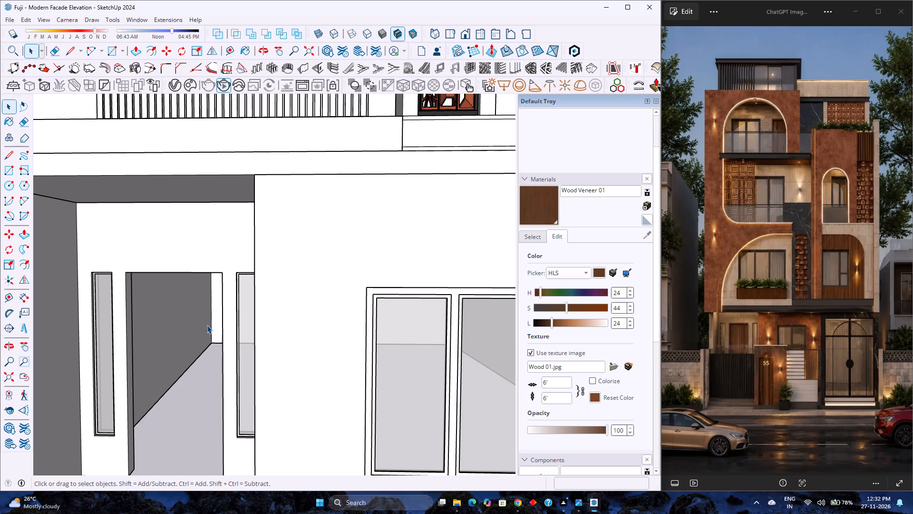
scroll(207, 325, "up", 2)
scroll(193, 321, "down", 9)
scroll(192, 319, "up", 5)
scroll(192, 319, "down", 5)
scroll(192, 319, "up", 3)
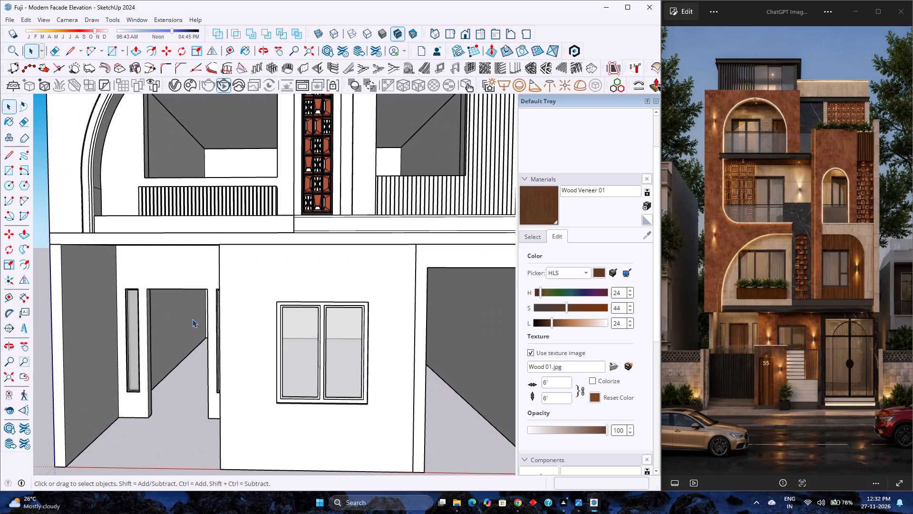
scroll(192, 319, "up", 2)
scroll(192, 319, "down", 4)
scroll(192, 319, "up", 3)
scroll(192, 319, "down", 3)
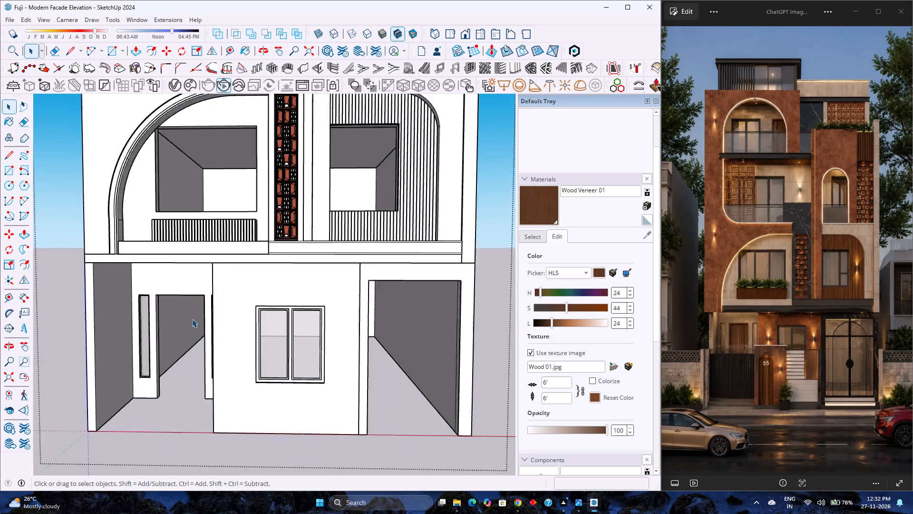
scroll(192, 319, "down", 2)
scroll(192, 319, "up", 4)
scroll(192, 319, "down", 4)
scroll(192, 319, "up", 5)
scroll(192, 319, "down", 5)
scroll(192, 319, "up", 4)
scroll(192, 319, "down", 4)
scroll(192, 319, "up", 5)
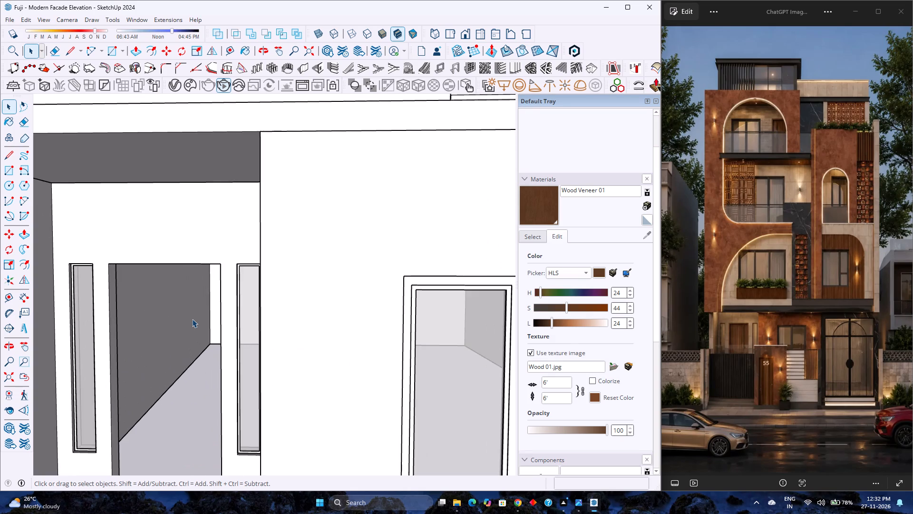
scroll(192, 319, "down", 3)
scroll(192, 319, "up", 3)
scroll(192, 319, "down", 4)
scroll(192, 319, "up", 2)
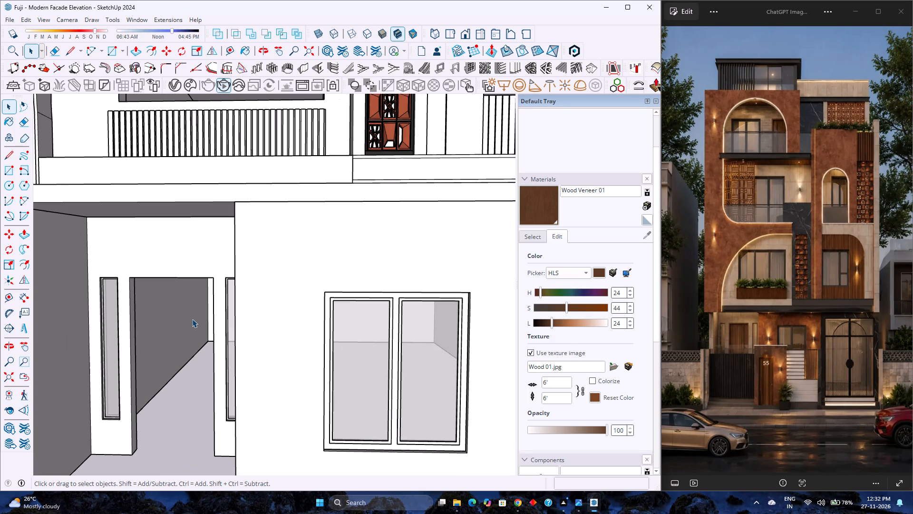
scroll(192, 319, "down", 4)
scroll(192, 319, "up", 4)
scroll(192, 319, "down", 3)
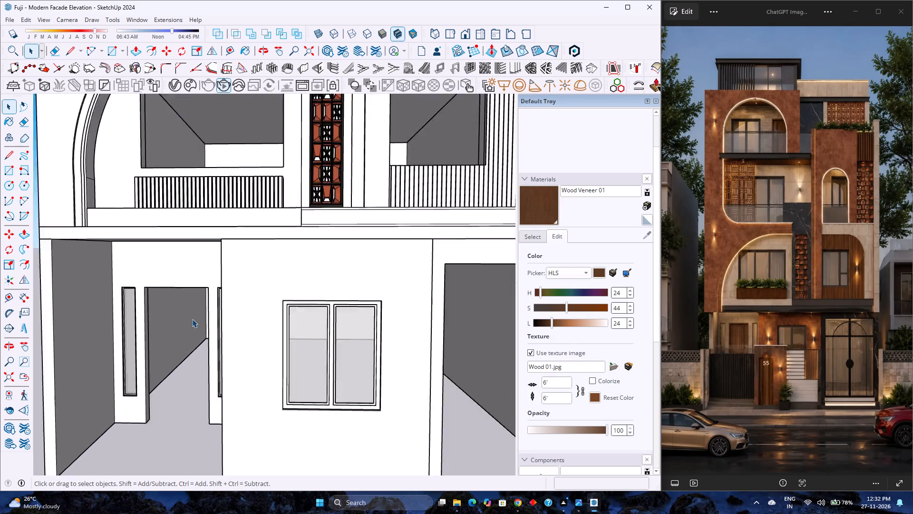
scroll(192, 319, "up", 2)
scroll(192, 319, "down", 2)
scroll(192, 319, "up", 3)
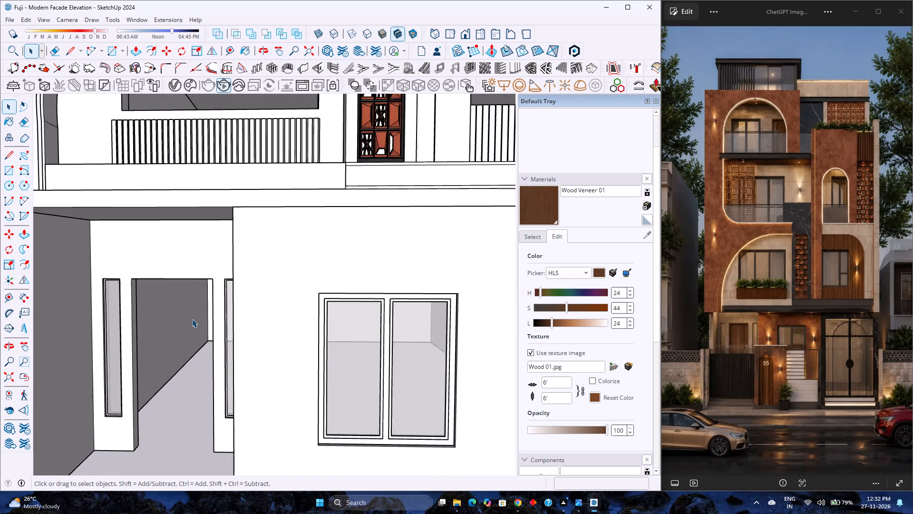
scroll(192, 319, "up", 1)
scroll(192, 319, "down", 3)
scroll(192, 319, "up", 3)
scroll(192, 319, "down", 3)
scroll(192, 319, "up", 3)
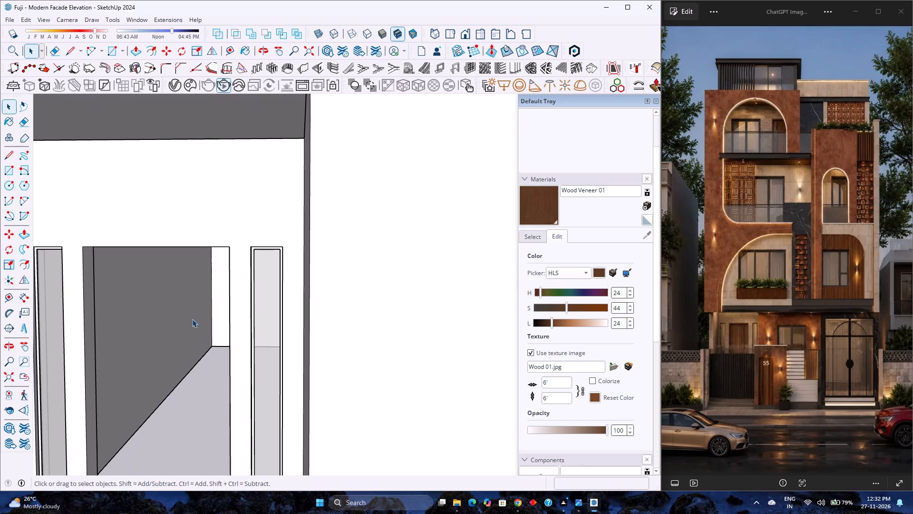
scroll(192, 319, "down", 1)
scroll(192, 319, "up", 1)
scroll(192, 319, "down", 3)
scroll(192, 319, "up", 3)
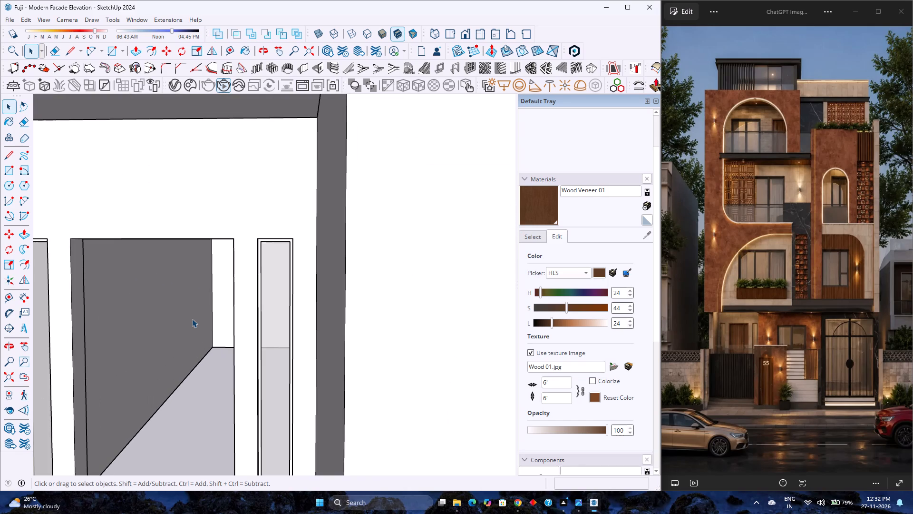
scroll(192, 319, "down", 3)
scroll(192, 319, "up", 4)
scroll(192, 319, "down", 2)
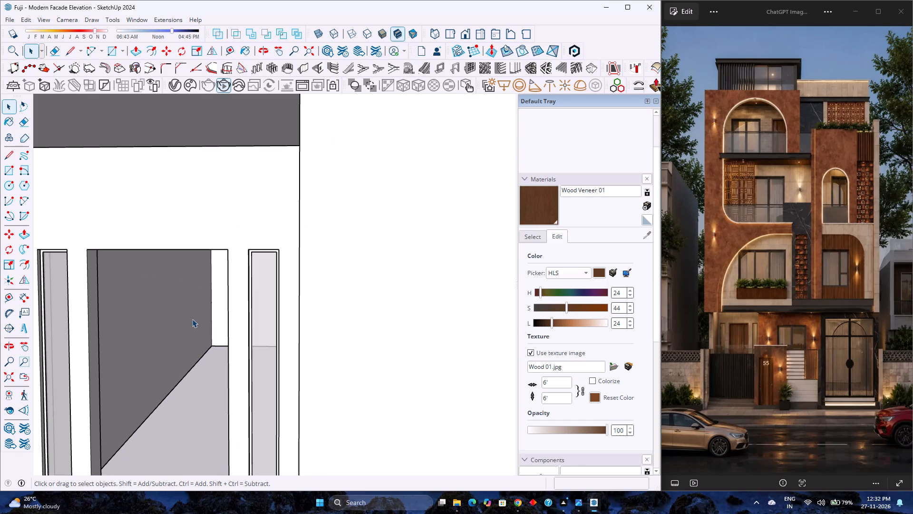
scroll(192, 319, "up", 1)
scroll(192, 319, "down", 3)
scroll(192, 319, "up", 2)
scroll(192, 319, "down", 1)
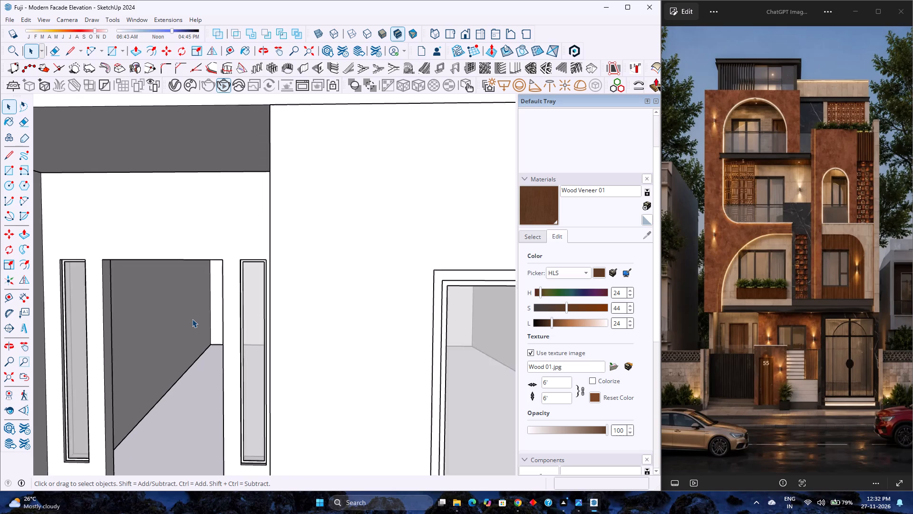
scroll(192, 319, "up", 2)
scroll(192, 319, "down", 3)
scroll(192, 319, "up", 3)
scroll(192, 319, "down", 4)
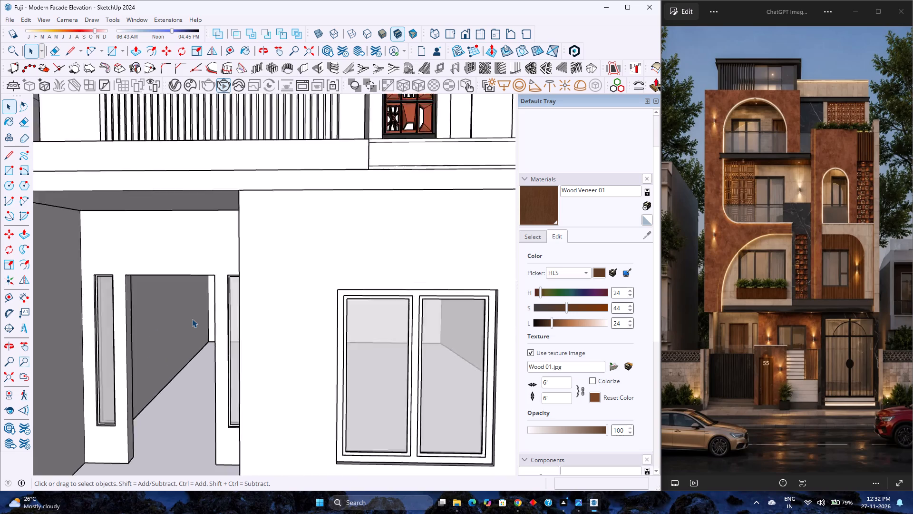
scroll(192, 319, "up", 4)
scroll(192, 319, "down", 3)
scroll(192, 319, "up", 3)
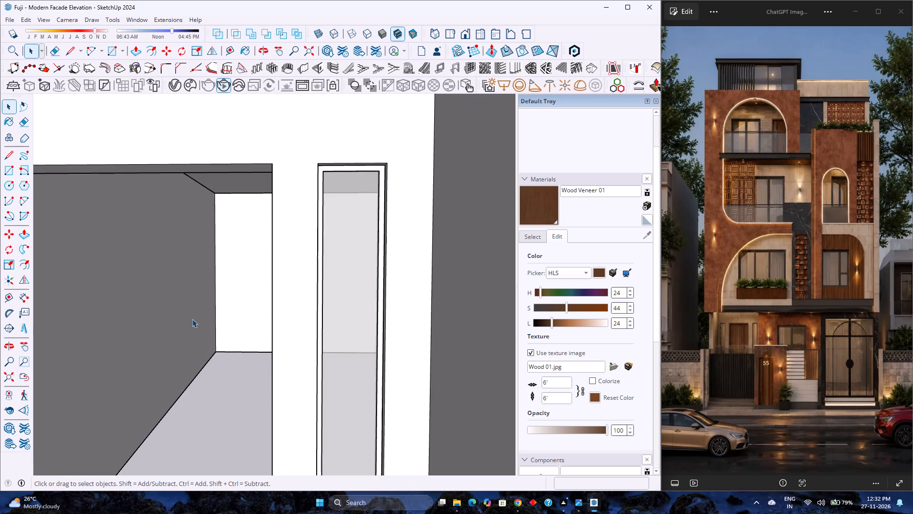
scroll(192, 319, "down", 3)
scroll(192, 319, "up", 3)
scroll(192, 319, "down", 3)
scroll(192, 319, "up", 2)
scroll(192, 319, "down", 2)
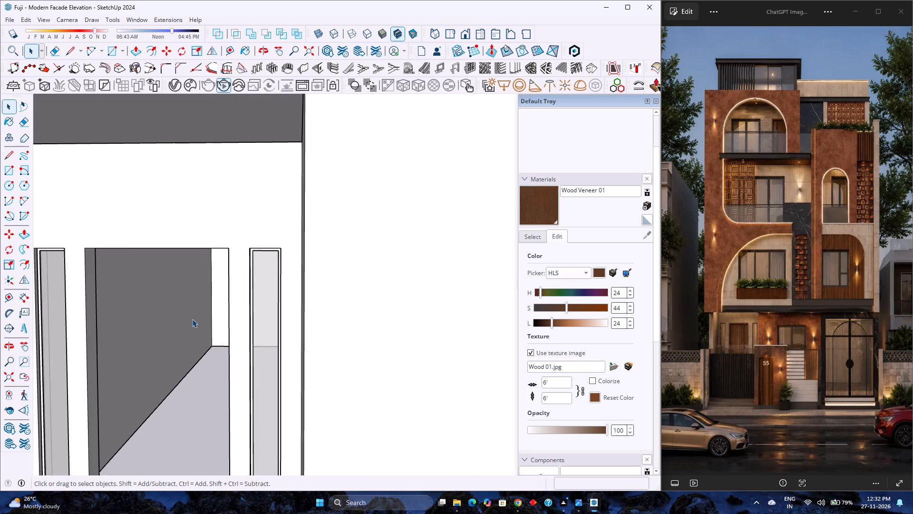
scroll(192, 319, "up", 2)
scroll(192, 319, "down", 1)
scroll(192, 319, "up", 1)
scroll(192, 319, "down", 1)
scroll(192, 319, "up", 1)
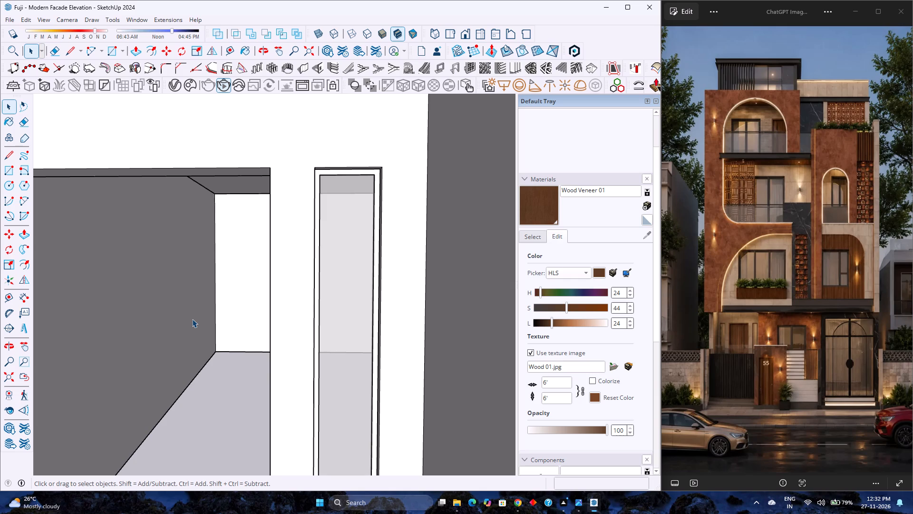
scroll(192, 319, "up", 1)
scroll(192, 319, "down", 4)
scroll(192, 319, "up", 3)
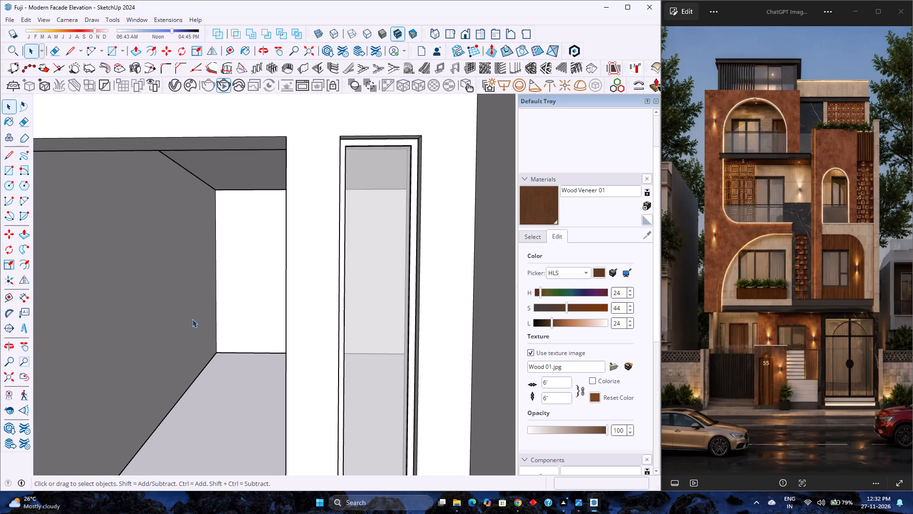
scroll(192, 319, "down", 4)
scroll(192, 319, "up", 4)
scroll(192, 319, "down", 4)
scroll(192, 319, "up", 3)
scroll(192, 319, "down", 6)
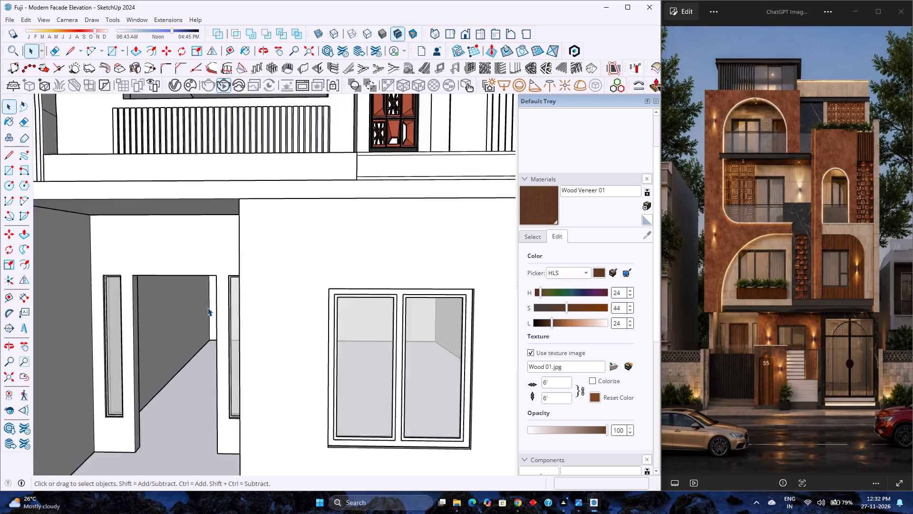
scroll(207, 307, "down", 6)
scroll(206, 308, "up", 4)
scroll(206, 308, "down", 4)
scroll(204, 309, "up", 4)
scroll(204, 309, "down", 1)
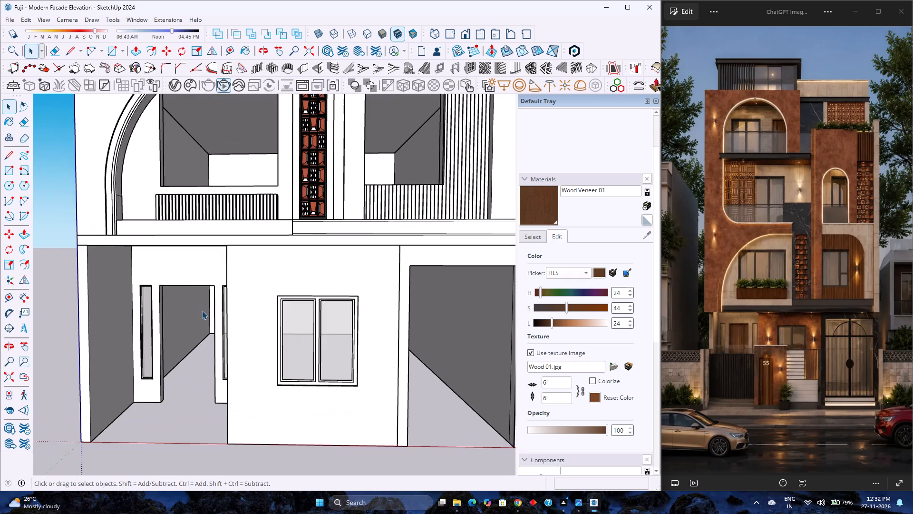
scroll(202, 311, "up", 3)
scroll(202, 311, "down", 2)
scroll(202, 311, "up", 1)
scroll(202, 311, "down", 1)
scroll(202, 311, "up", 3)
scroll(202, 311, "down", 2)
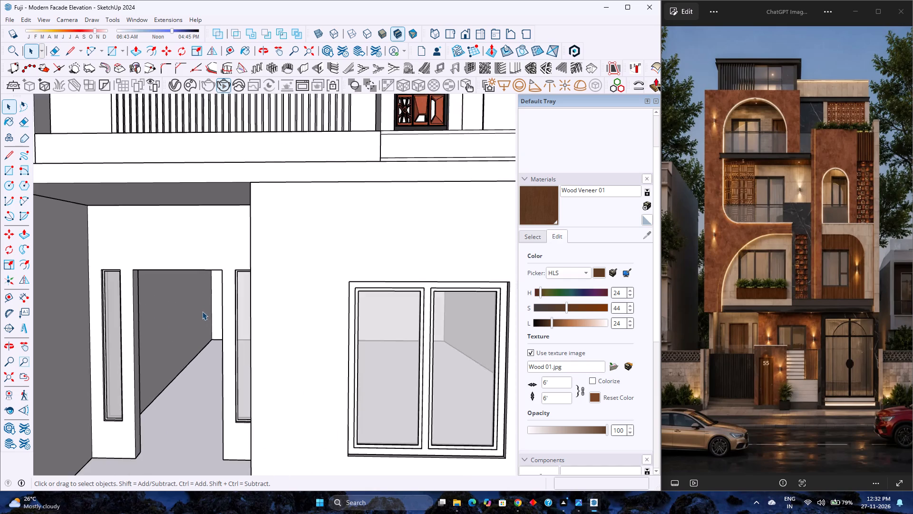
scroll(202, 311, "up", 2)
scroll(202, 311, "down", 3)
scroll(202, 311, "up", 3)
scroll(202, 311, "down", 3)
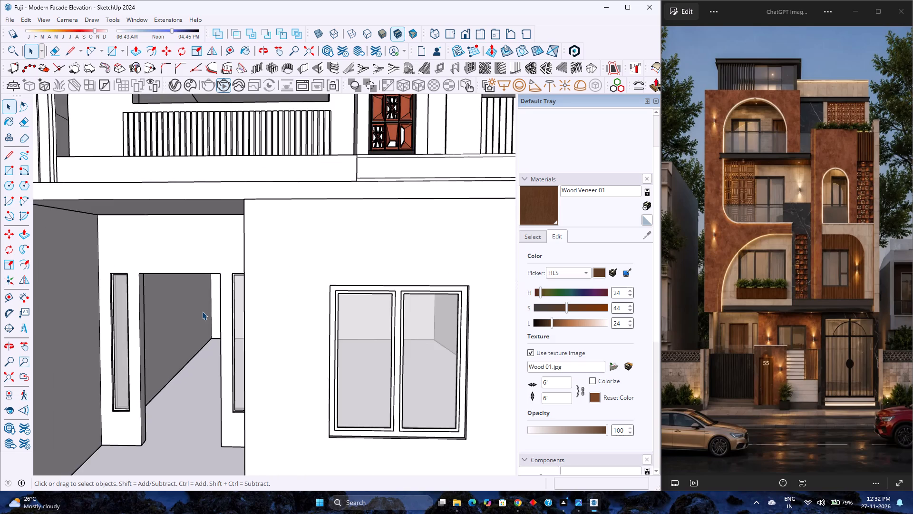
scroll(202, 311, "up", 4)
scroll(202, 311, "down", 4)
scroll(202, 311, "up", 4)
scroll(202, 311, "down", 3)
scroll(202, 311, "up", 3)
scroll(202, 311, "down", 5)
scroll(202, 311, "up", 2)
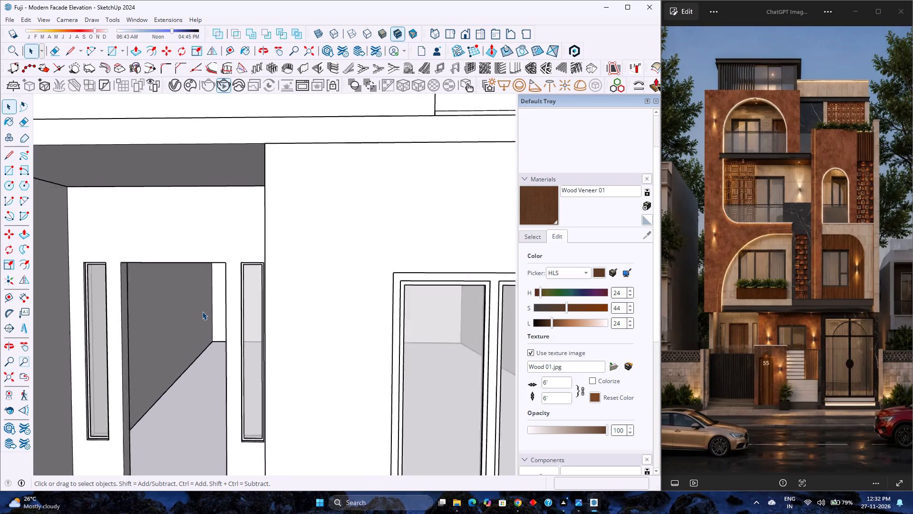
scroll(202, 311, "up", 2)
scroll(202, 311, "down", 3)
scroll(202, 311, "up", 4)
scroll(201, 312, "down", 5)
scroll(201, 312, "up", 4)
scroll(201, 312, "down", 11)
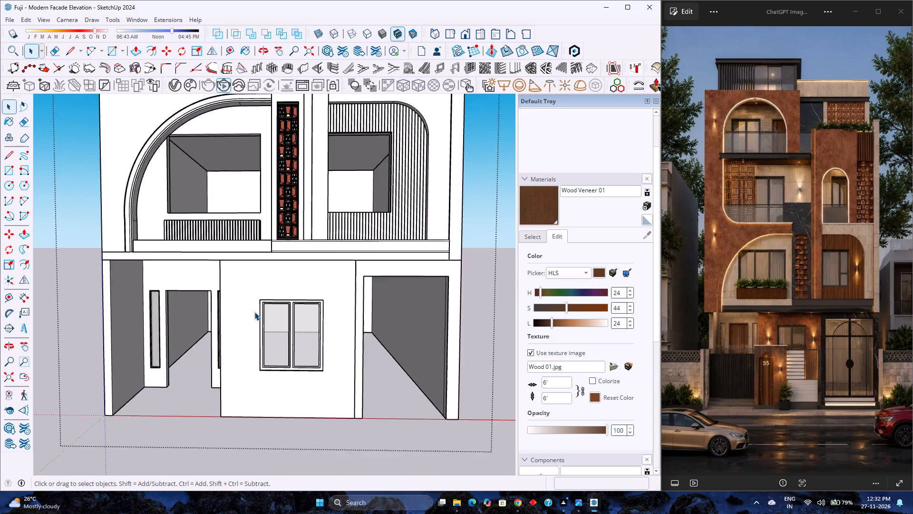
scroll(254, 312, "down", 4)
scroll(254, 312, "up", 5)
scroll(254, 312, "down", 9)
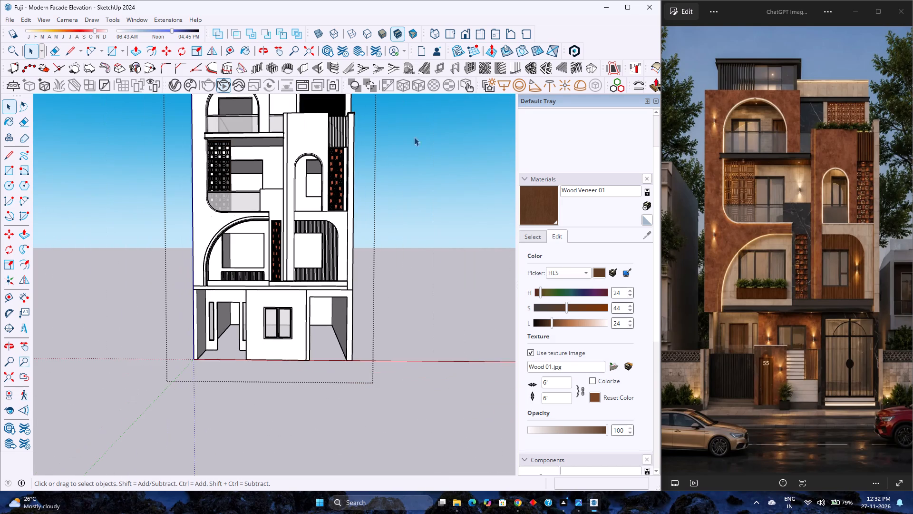
Examine the full building in the standard front view to compare its facade with the reference image.
left_click(461, 37)
left_click(6, 370)
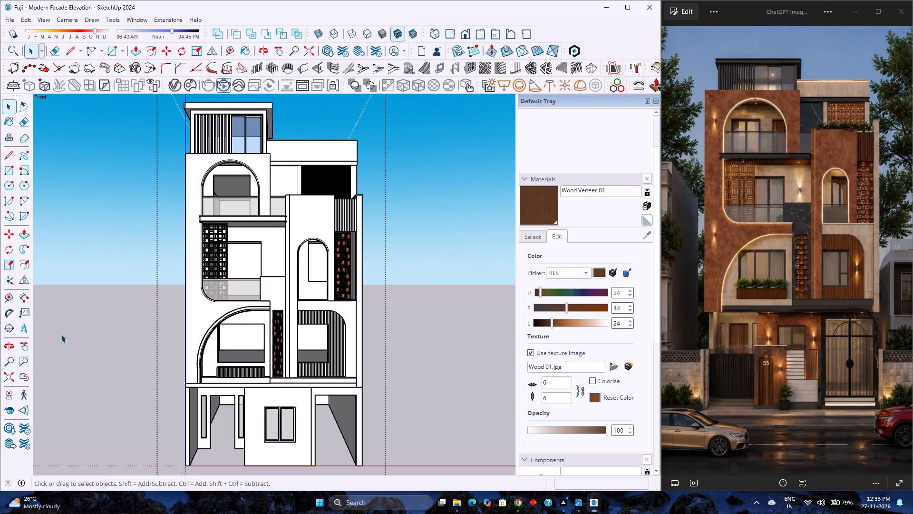
scroll(308, 277, "down", 4)
scroll(308, 277, "up", 3)
scroll(308, 277, "down", 3)
scroll(306, 277, "up", 3)
scroll(306, 277, "down", 2)
scroll(306, 276, "up", 2)
scroll(306, 276, "down", 3)
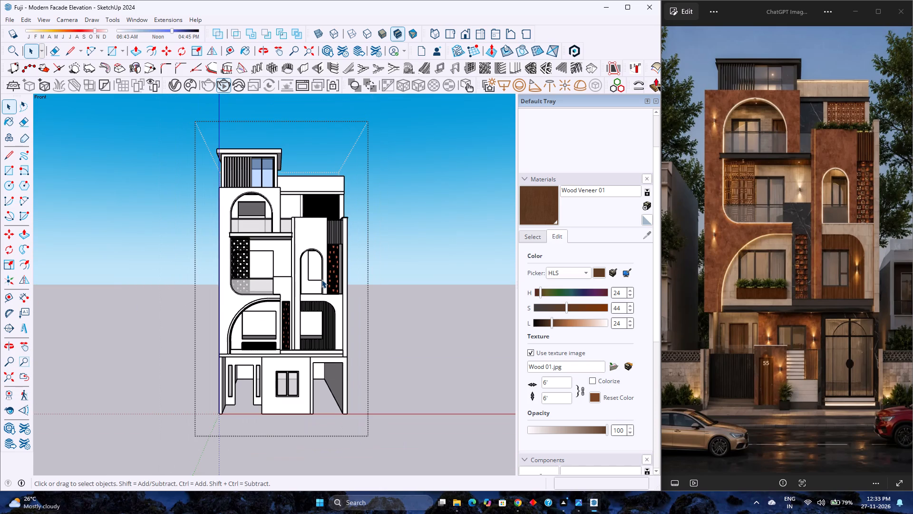
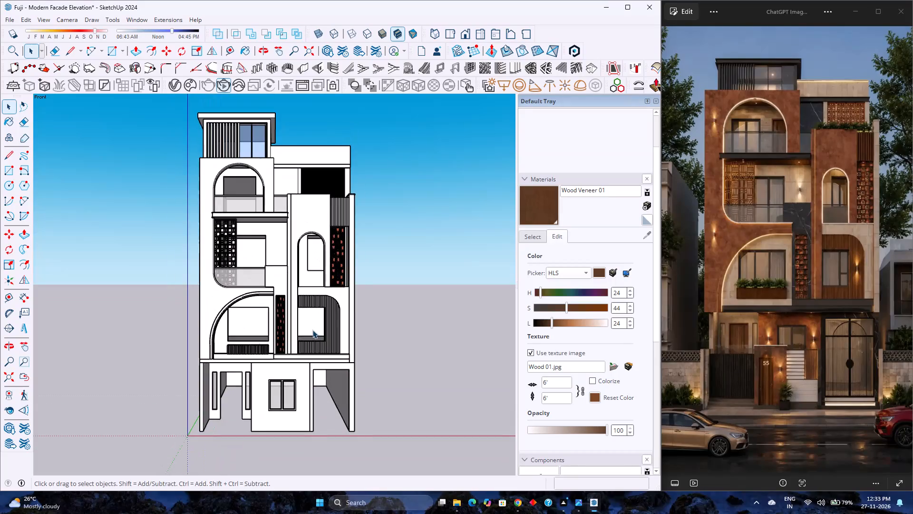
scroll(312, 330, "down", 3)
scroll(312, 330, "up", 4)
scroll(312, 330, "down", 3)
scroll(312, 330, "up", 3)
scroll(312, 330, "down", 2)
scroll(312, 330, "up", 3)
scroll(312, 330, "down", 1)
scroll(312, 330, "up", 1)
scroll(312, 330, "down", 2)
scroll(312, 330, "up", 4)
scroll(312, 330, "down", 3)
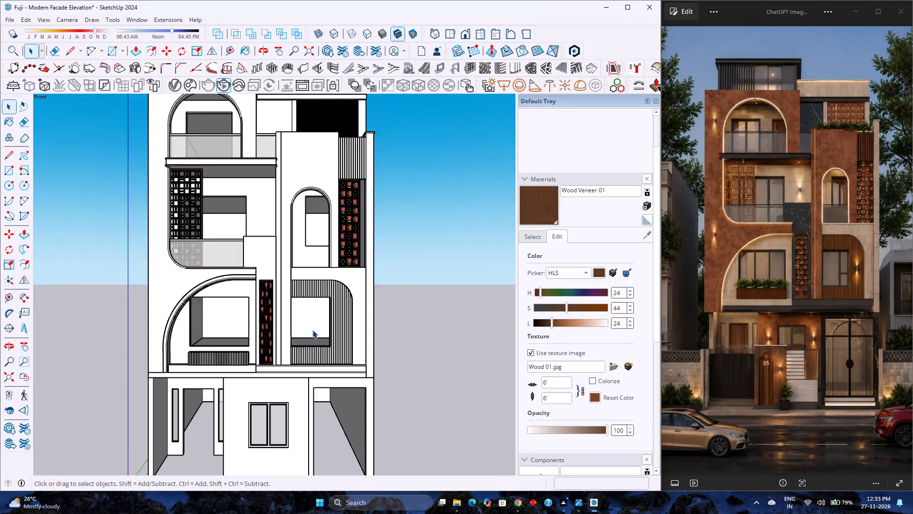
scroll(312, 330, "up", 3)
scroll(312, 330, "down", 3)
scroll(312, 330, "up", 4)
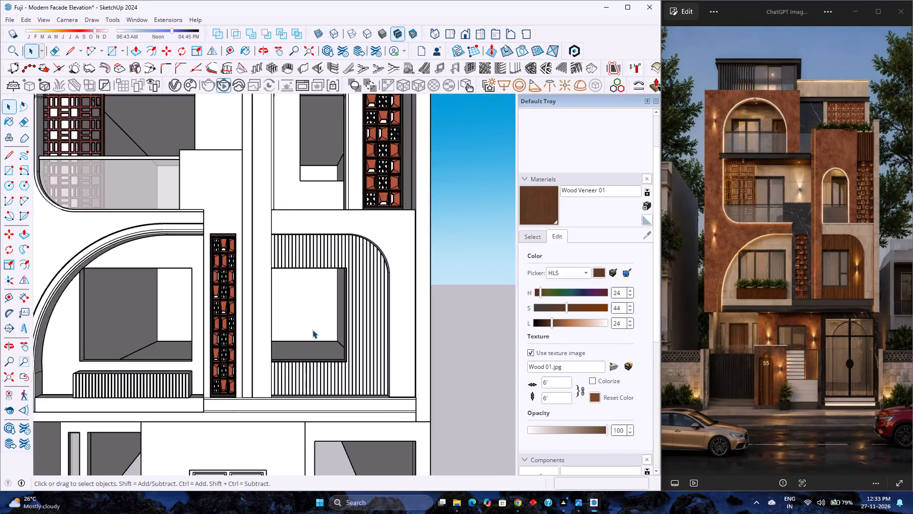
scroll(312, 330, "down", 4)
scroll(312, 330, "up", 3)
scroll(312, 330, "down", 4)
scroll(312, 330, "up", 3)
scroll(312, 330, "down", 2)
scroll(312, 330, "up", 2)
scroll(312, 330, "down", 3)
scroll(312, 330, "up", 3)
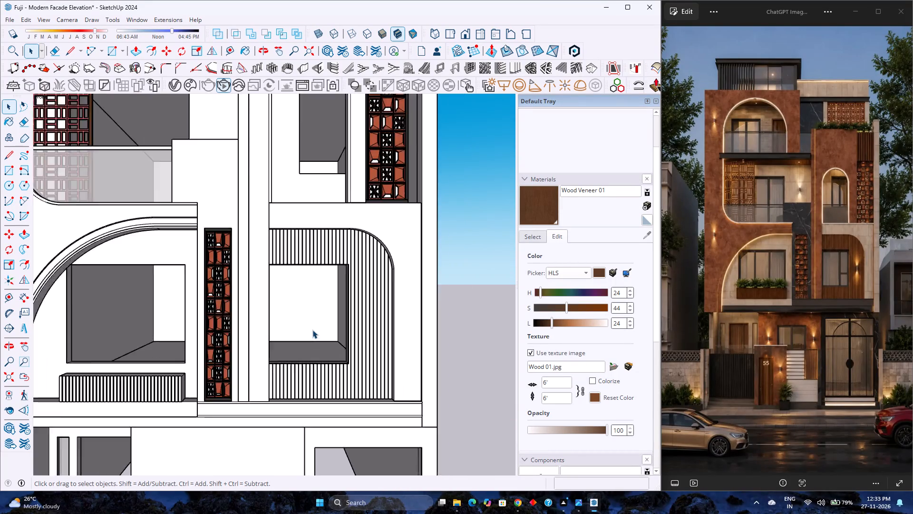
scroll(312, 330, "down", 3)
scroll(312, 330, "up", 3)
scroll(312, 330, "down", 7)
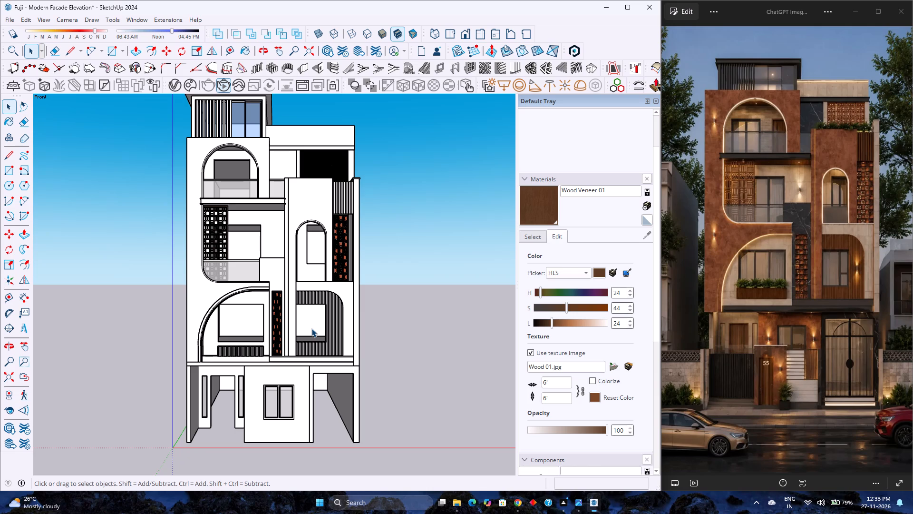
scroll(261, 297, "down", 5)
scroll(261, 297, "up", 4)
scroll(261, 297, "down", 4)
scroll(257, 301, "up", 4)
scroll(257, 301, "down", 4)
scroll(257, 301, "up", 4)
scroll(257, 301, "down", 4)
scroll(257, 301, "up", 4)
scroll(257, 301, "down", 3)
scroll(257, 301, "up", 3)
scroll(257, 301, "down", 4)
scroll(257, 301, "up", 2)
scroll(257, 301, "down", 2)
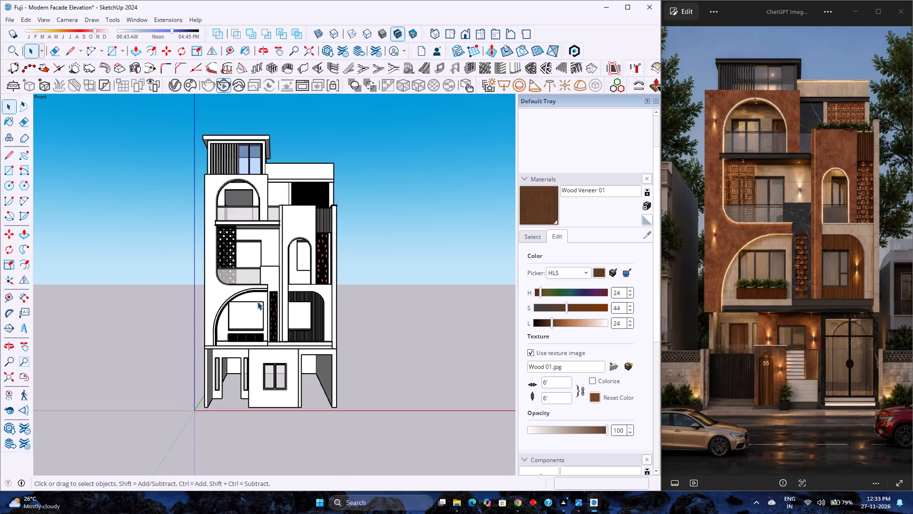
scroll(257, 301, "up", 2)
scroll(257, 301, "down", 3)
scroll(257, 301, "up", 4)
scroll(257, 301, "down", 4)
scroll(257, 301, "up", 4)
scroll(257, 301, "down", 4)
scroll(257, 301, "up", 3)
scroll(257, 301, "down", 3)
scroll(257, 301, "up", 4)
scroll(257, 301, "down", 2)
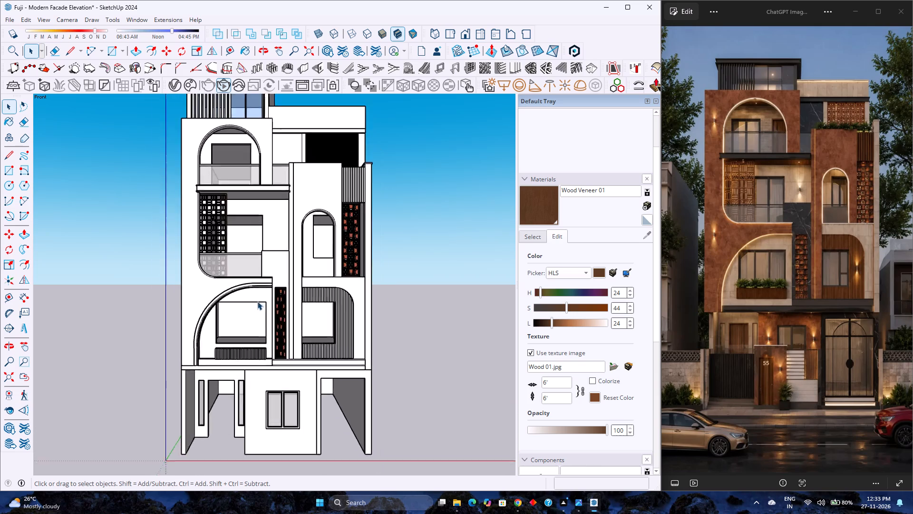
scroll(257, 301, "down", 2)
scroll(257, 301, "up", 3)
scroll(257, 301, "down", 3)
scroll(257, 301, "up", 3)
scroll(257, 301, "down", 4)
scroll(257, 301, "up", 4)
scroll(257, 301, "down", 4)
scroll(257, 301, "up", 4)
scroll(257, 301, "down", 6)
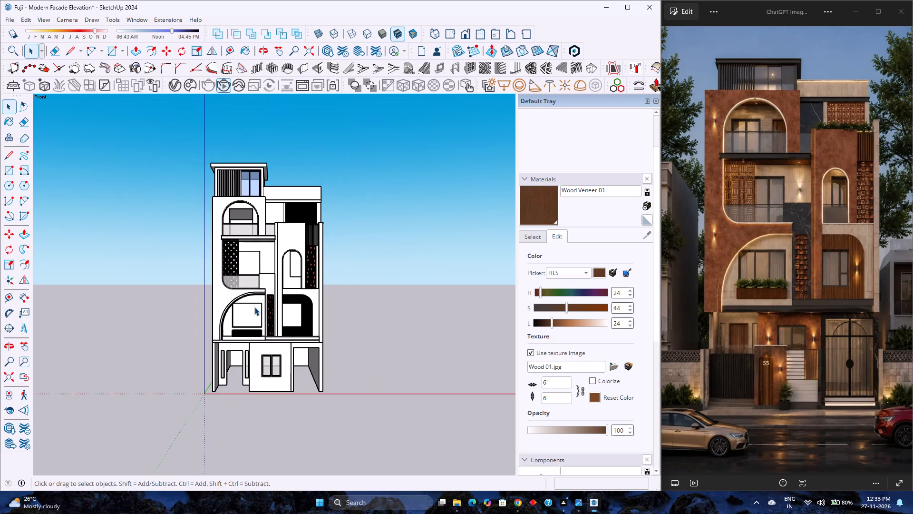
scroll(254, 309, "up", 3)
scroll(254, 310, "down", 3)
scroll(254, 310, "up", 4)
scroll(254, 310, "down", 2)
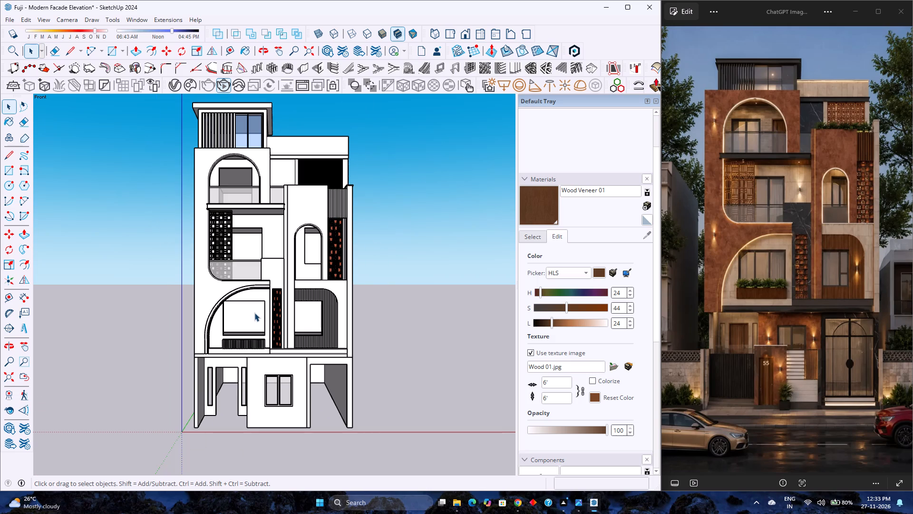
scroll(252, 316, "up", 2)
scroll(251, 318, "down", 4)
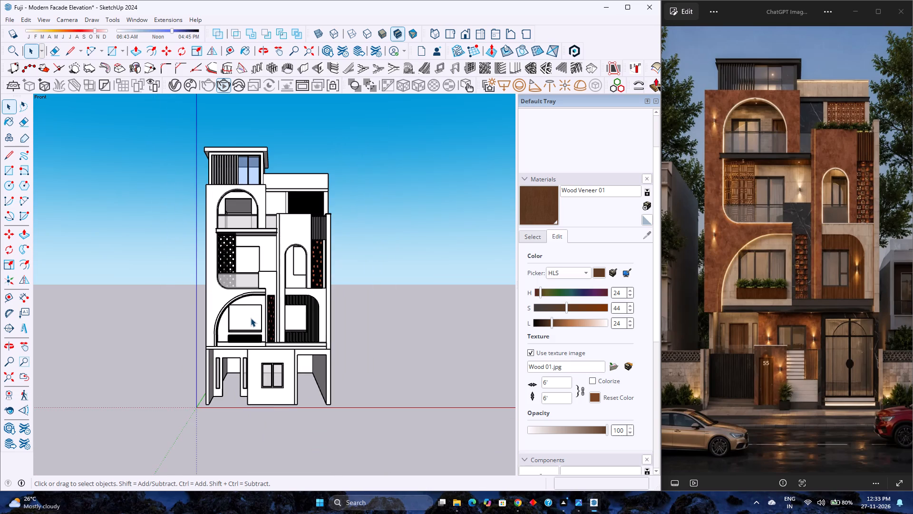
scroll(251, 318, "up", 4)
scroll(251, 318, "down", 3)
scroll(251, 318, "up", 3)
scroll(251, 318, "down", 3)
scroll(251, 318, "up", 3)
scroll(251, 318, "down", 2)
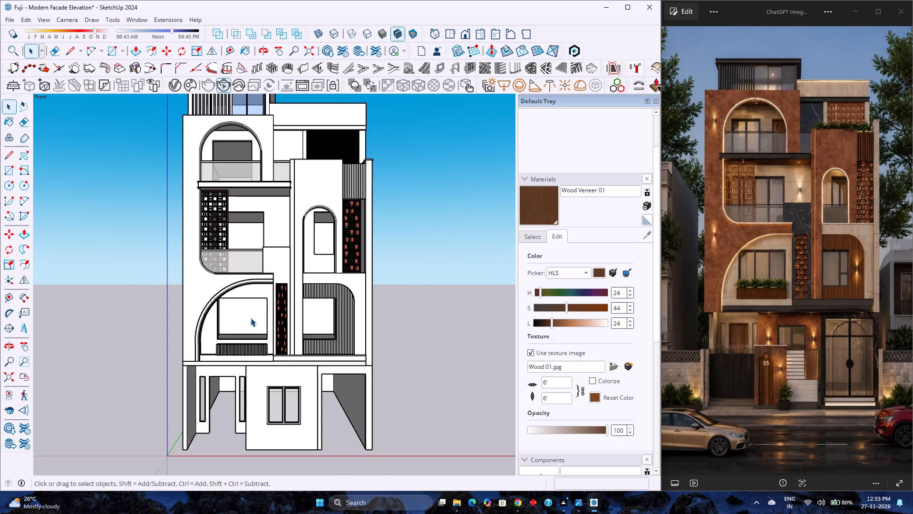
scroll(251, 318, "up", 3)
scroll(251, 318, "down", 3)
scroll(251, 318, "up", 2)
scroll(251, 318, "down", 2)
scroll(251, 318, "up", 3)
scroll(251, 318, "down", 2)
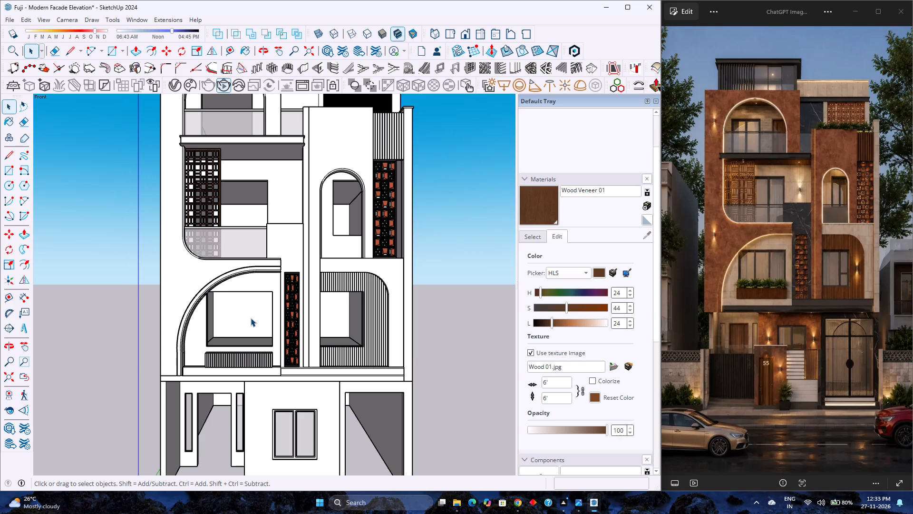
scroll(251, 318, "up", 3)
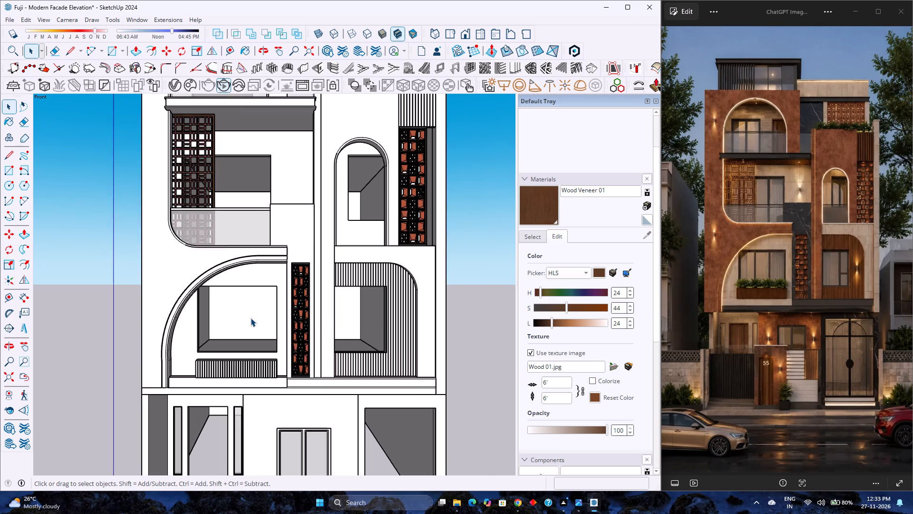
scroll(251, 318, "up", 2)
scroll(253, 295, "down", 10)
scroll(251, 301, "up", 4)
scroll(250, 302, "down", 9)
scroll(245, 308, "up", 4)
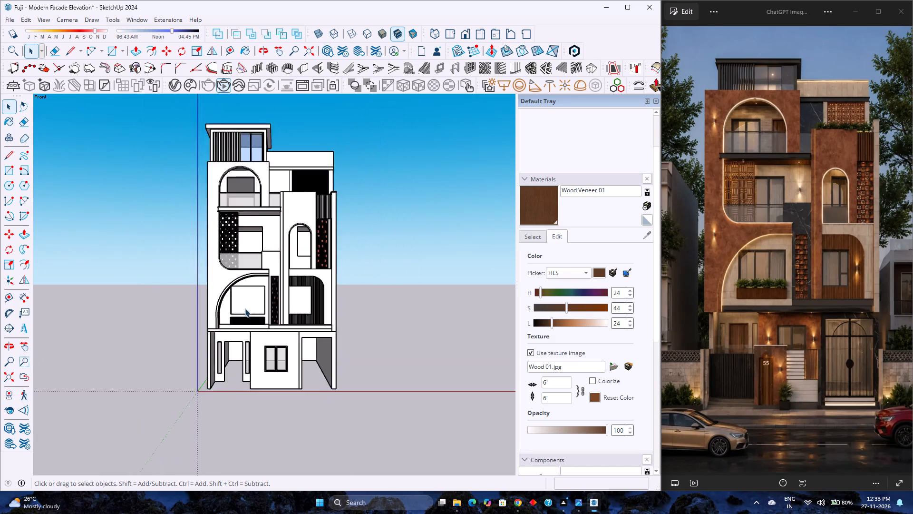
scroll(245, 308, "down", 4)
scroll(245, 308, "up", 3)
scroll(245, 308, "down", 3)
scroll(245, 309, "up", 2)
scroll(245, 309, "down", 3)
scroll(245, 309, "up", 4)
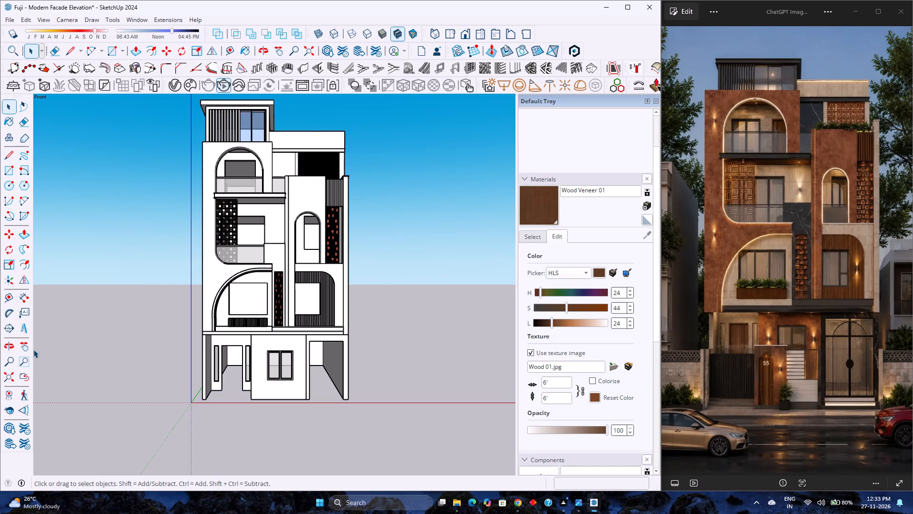
Paint the stepped wall piece around the narrow central lattice screen, including its base strip, with the Granite Brown stone material.
left_click(6, 372)
scroll(287, 324, "down", 4)
scroll(287, 324, "up", 3)
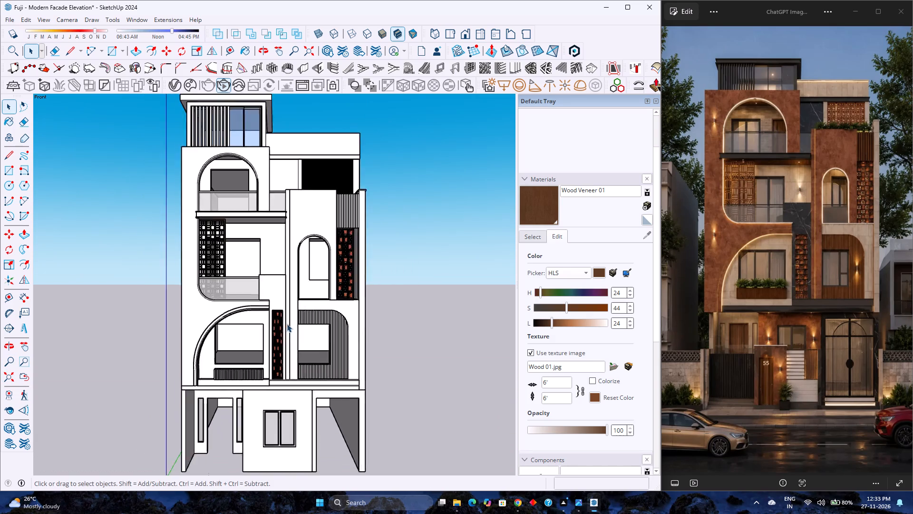
scroll(287, 324, "up", 2)
scroll(287, 324, "down", 4)
scroll(287, 324, "up", 5)
double_click(264, 275)
scroll(264, 275, "up", 3)
double_click(272, 275)
left_click(272, 275)
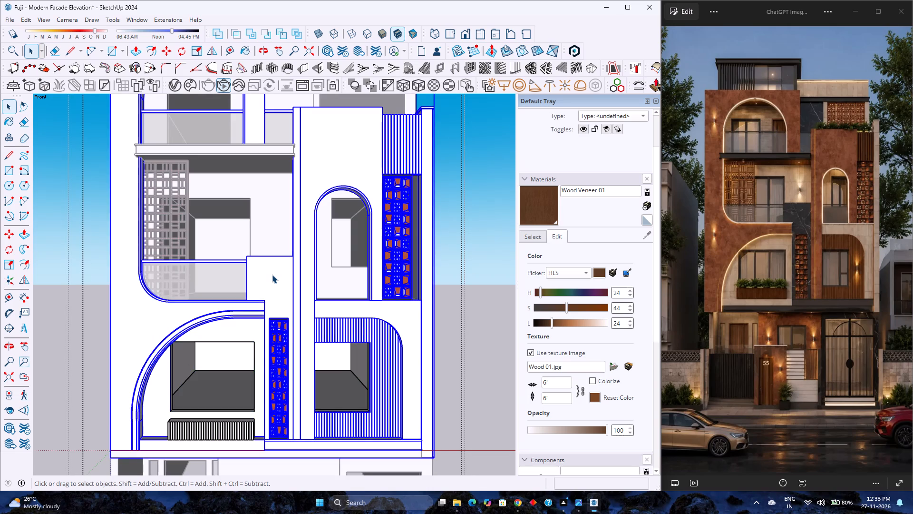
left_click(272, 275)
left_click(272, 275)
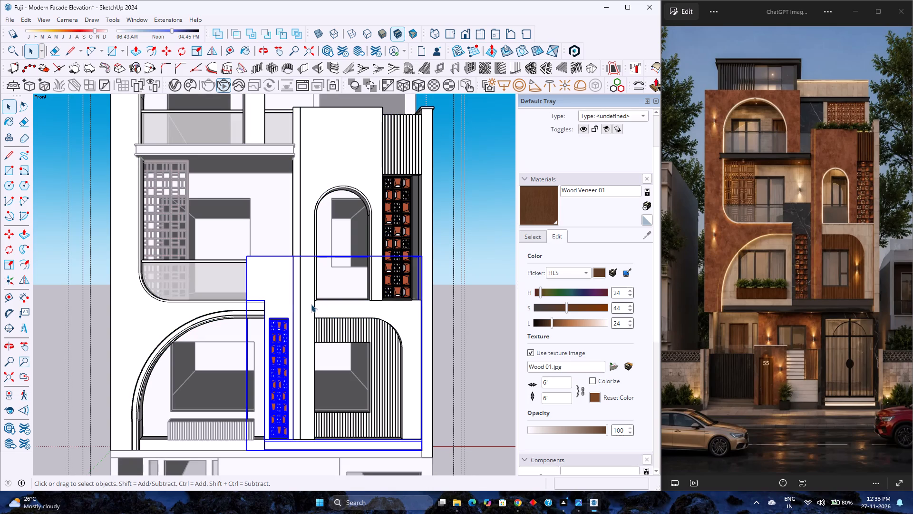
left_click(524, 234)
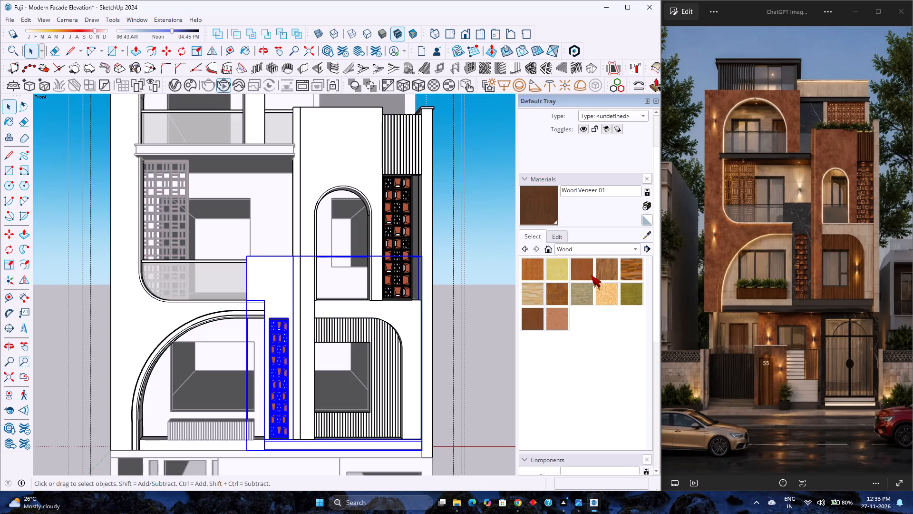
left_click(589, 252)
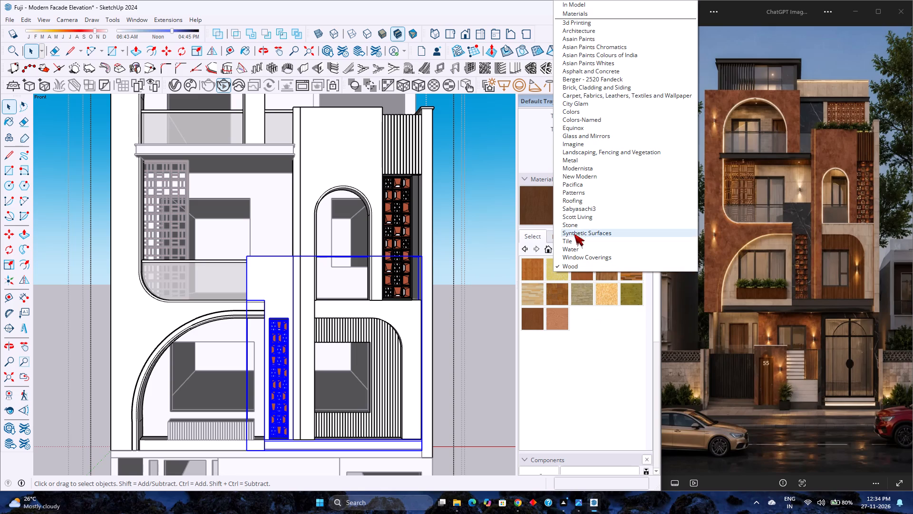
left_click(576, 227)
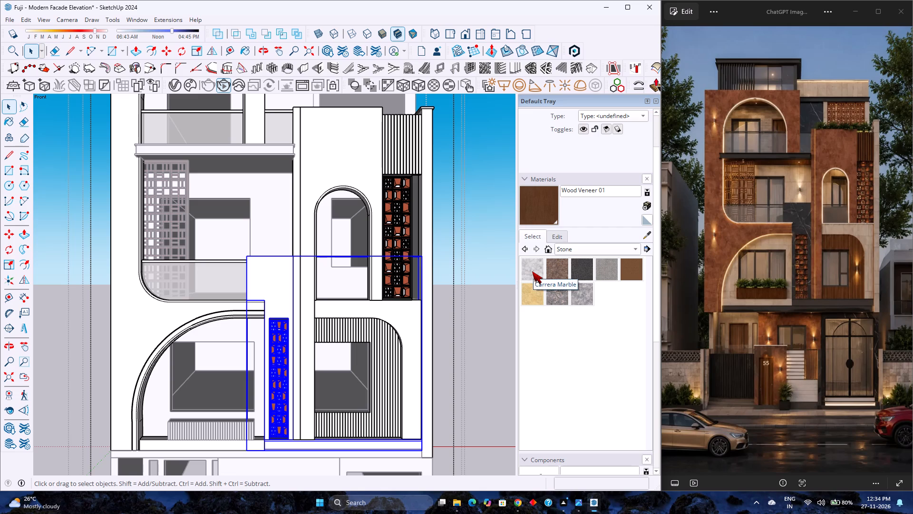
left_click(566, 236)
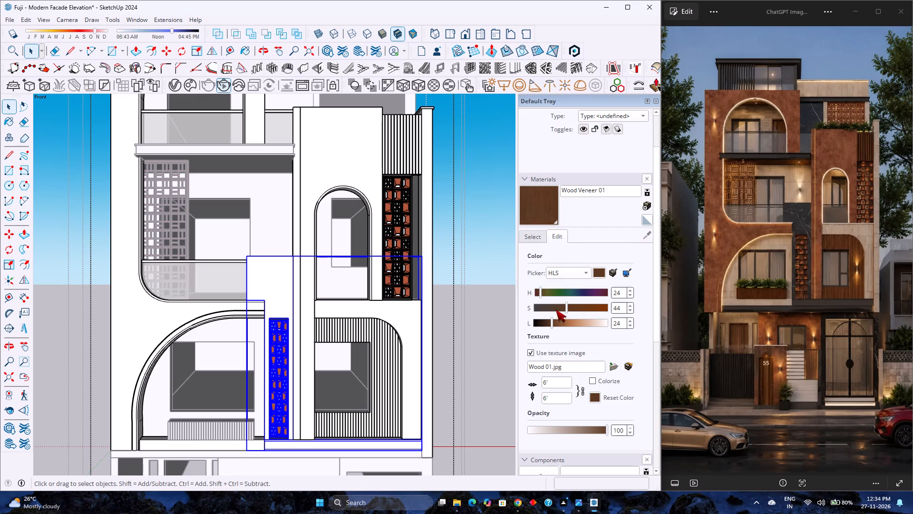
left_click(538, 234)
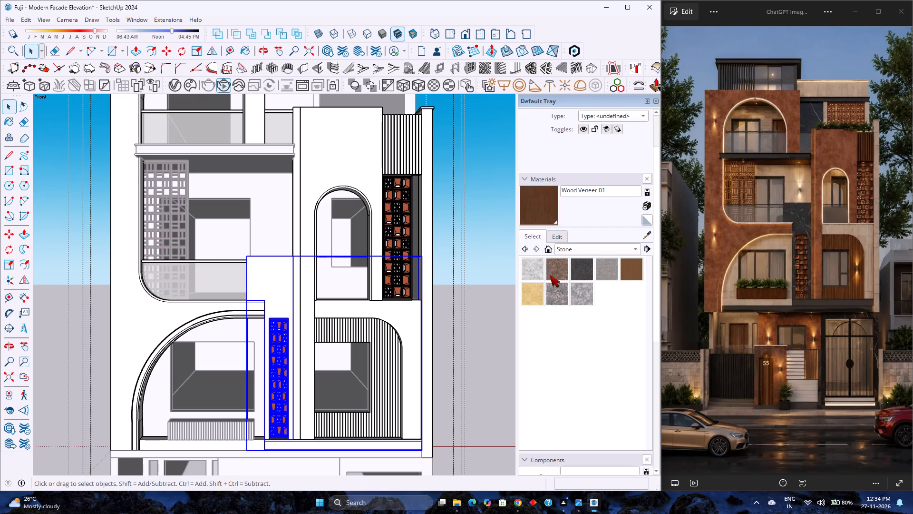
left_click(552, 264)
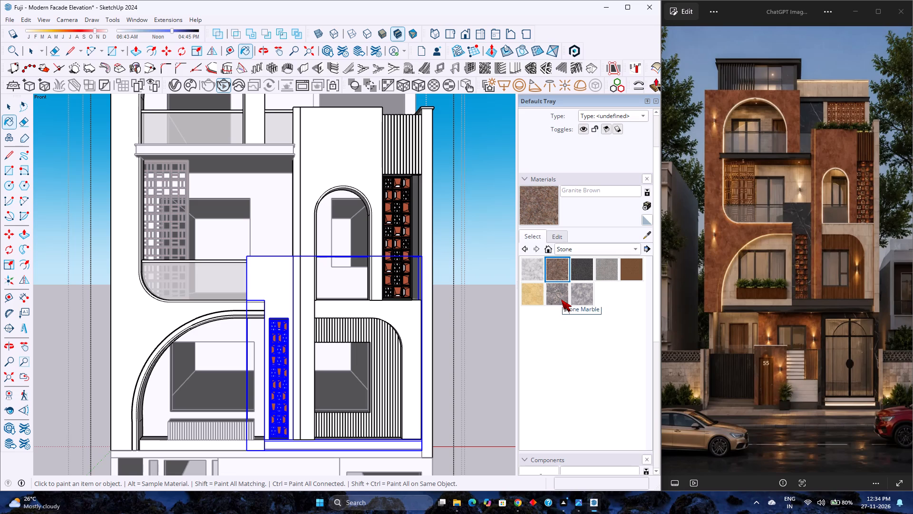
left_click(580, 292)
left_click(556, 292)
left_click(556, 273)
left_click(288, 306)
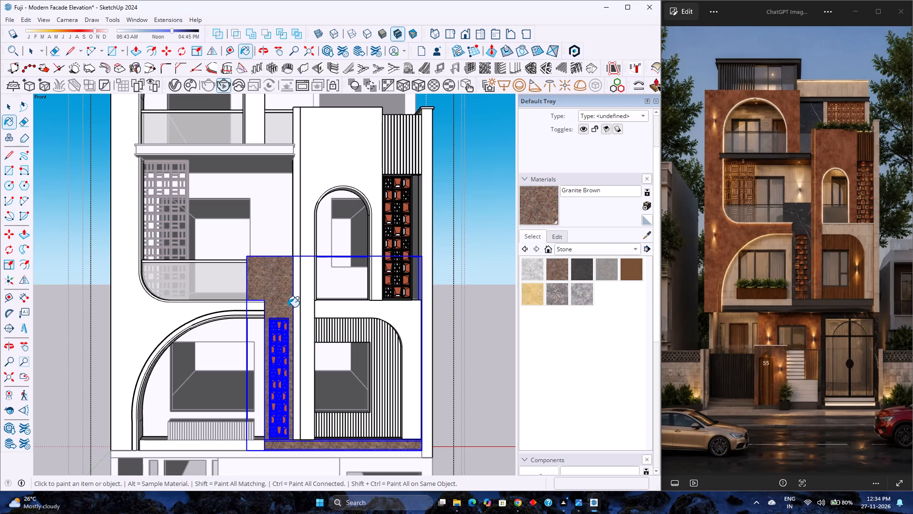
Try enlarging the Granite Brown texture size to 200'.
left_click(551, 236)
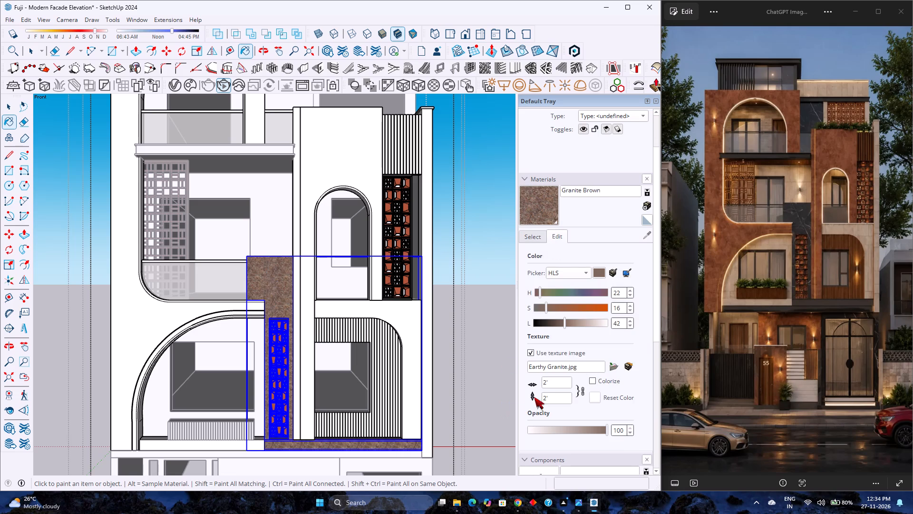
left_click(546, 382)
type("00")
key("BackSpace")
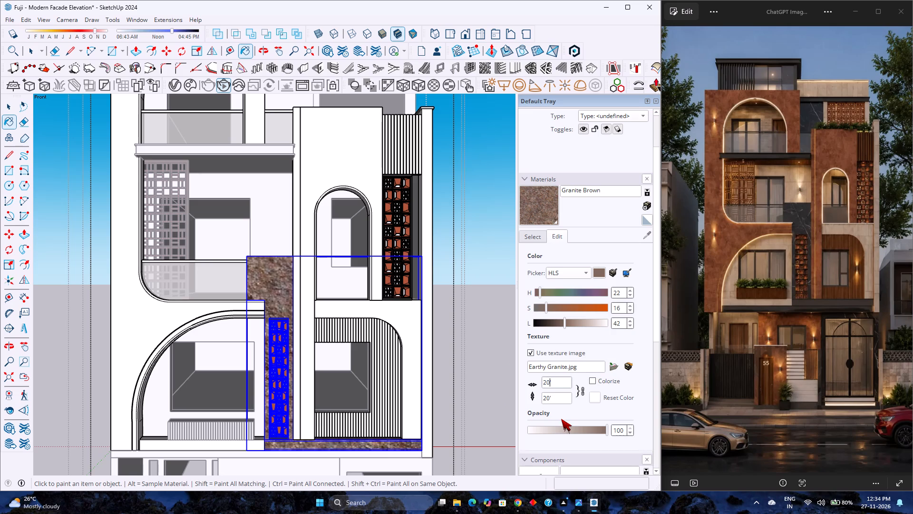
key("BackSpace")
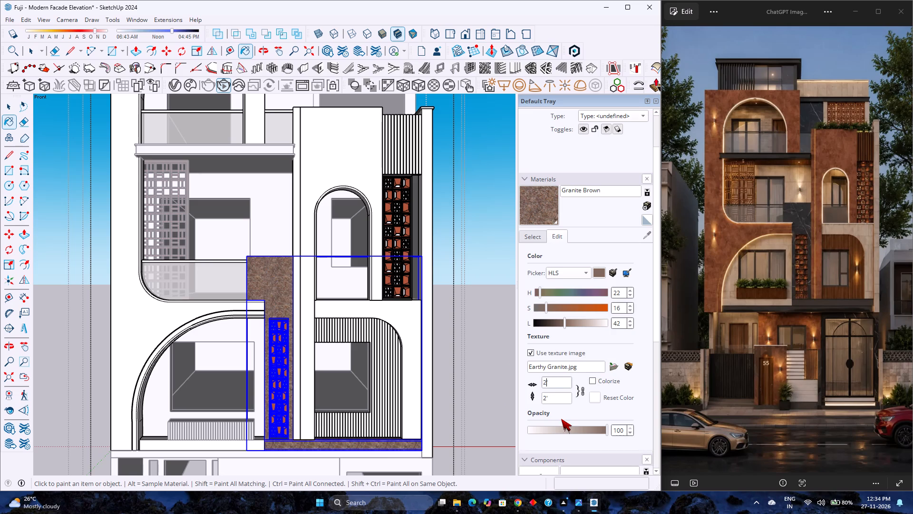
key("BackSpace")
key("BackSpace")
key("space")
Undo the Granite Brown texture resizing and the stone paint on the stepped wall piece around the narrow central lattice screen.
key("ctrl+z")
key("ctrl+z")
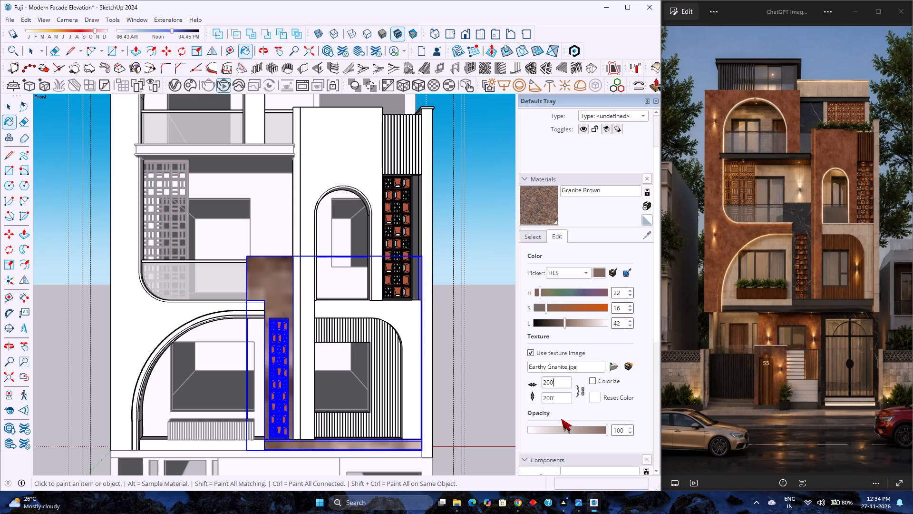
key("ctrl+z")
key("ctrl+z")
key("ctrl+z")
key("ctrl+z")
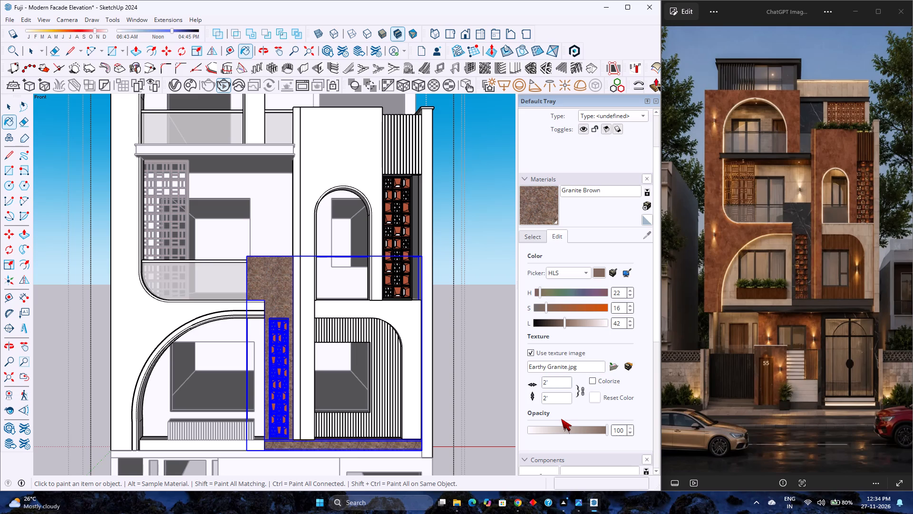
left_click(493, 345)
key("space")
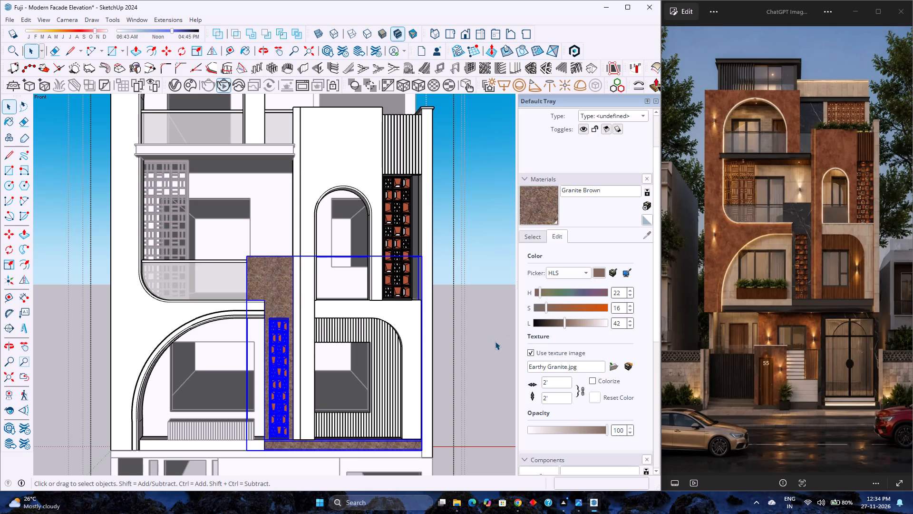
key("ctrl+z")
key("ctrl+z")
key("ctrl+z")
key("ctrl+z")
key("ctrl+z")
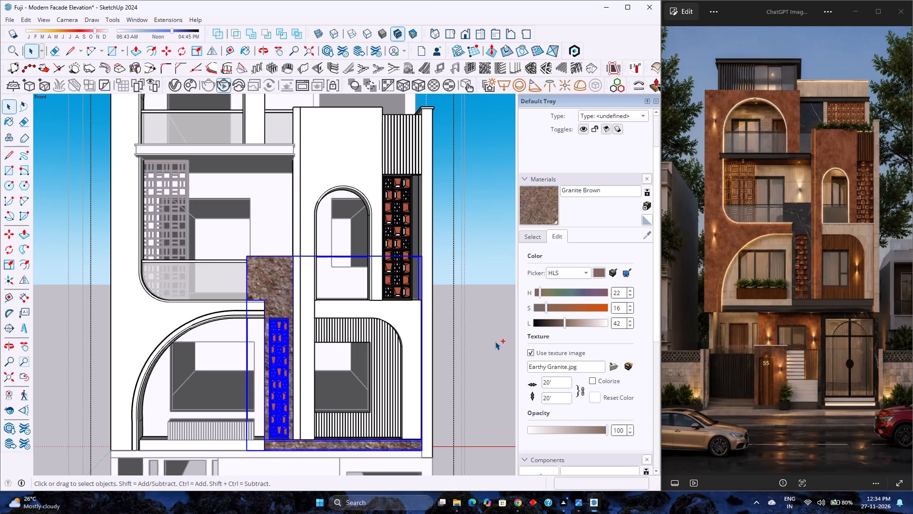
key("ctrl+z")
key("ctrl+z")
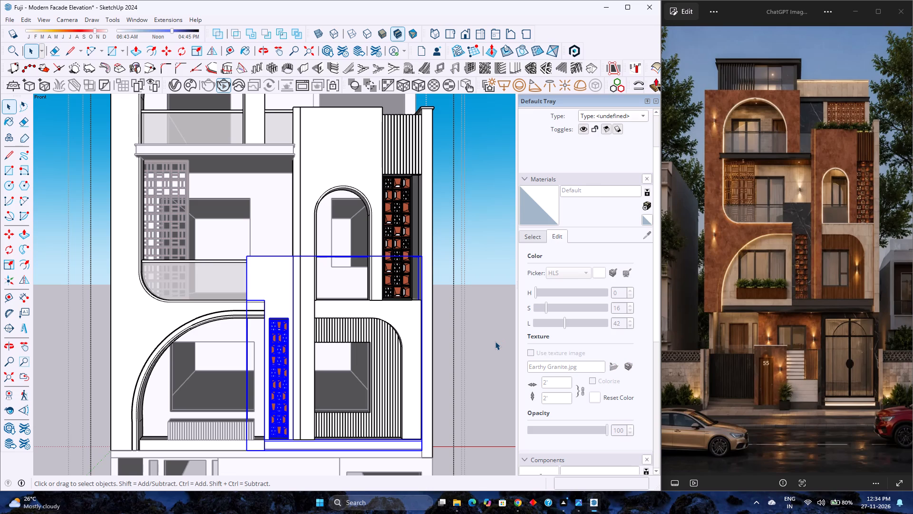
left_click(471, 342)
Examine the facade's wall pieces and lattice screens from an oblique angle, and close the group being edited.
scroll(377, 342, "down", 4)
scroll(377, 342, "up", 3)
scroll(377, 342, "down", 3)
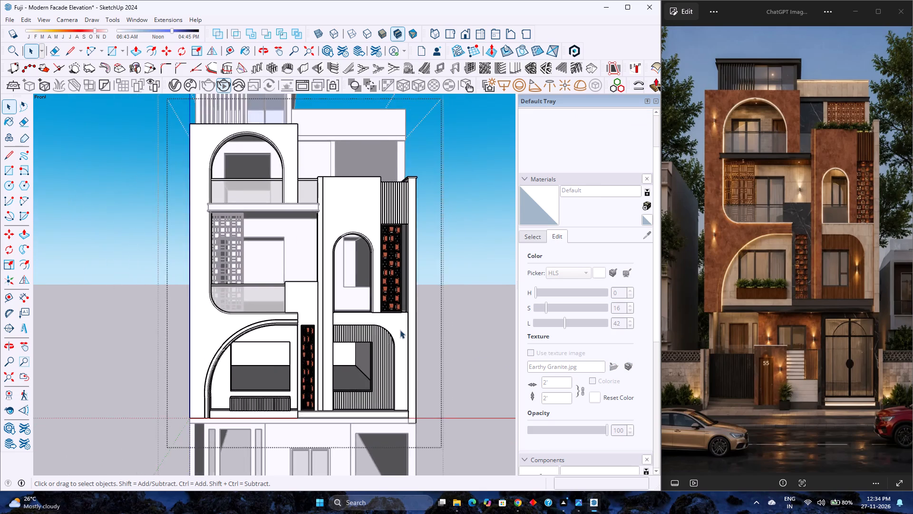
middle_click_drag(400, 330, 338, 353)
scroll(326, 343, "up", 3)
scroll(326, 343, "down", 4)
scroll(326, 343, "up", 4)
scroll(326, 343, "down", 1)
scroll(326, 343, "up", 1)
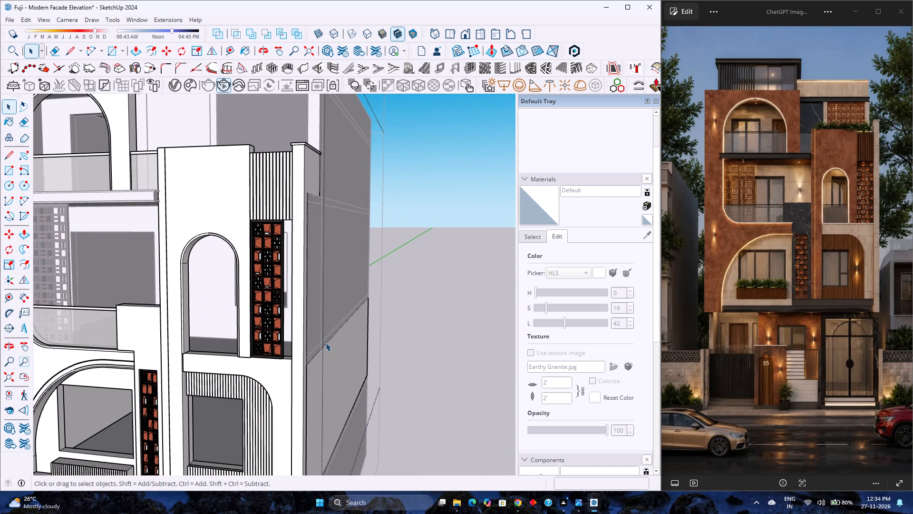
scroll(326, 343, "down", 1)
scroll(326, 343, "up", 1)
scroll(323, 344, "down", 2)
scroll(322, 345, "up", 1)
scroll(322, 345, "down", 4)
scroll(322, 345, "up", 3)
scroll(322, 345, "down", 1)
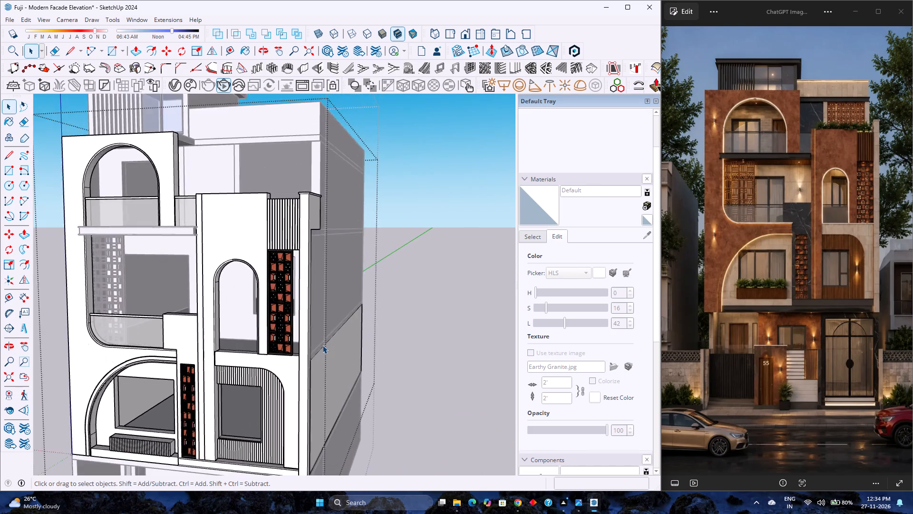
scroll(322, 345, "down", 1)
scroll(322, 345, "up", 2)
scroll(323, 346, "down", 4)
scroll(323, 346, "up", 4)
scroll(324, 347, "down", 3)
scroll(326, 348, "up", 3)
scroll(326, 348, "down", 3)
scroll(326, 348, "up", 3)
scroll(326, 348, "down", 3)
scroll(326, 348, "up", 4)
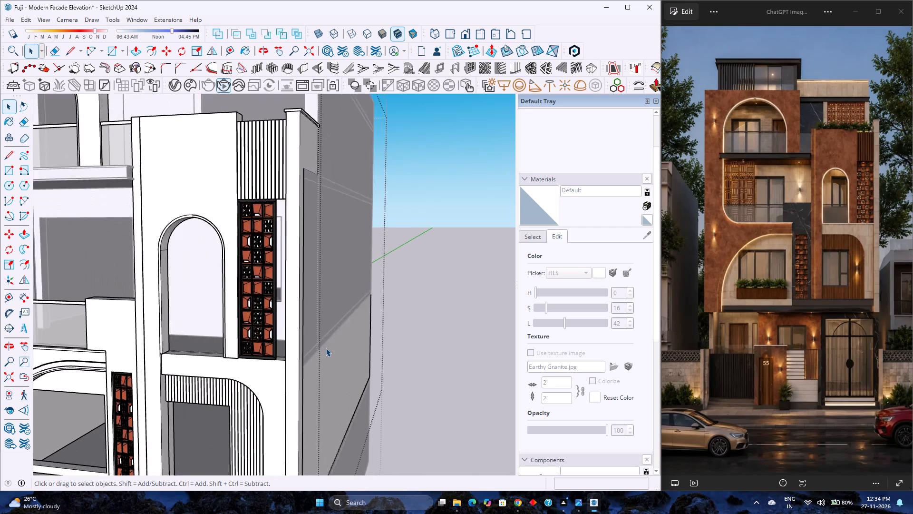
scroll(326, 348, "down", 4)
scroll(326, 348, "up", 3)
scroll(328, 348, "down", 4)
scroll(328, 348, "up", 4)
scroll(328, 348, "down", 4)
scroll(328, 348, "up", 3)
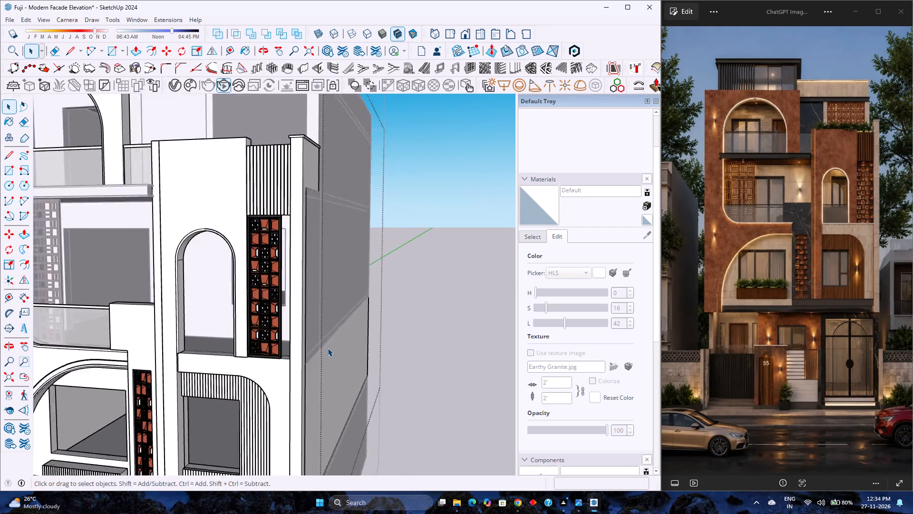
scroll(328, 348, "up", 2)
scroll(328, 348, "down", 4)
scroll(328, 348, "up", 3)
scroll(328, 346, "down", 3)
scroll(328, 346, "up", 1)
scroll(328, 346, "down", 4)
scroll(328, 346, "up", 4)
scroll(328, 346, "down", 3)
scroll(328, 346, "up", 3)
scroll(328, 346, "down", 4)
scroll(328, 346, "up", 2)
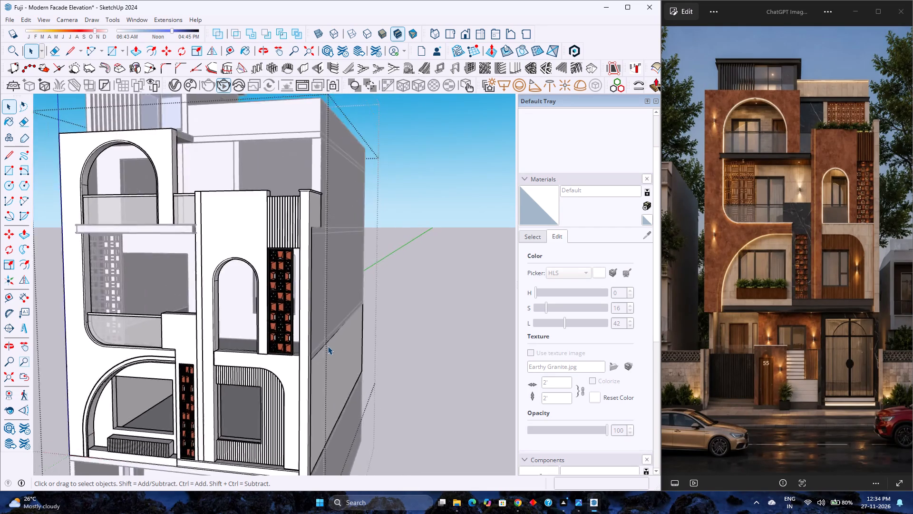
scroll(328, 346, "up", 2)
scroll(328, 346, "down", 5)
scroll(328, 346, "up", 5)
scroll(328, 346, "down", 4)
scroll(328, 346, "up", 3)
scroll(328, 346, "down", 8)
left_click(429, 303)
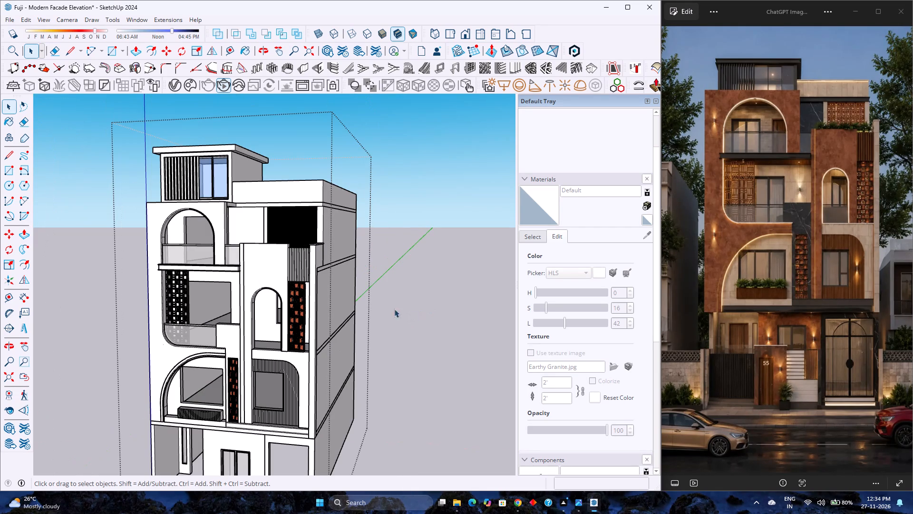
Examine the entire building and its facade details in the standard front view against the reference image.
left_click(10, 374)
scroll(368, 275, "down", 4)
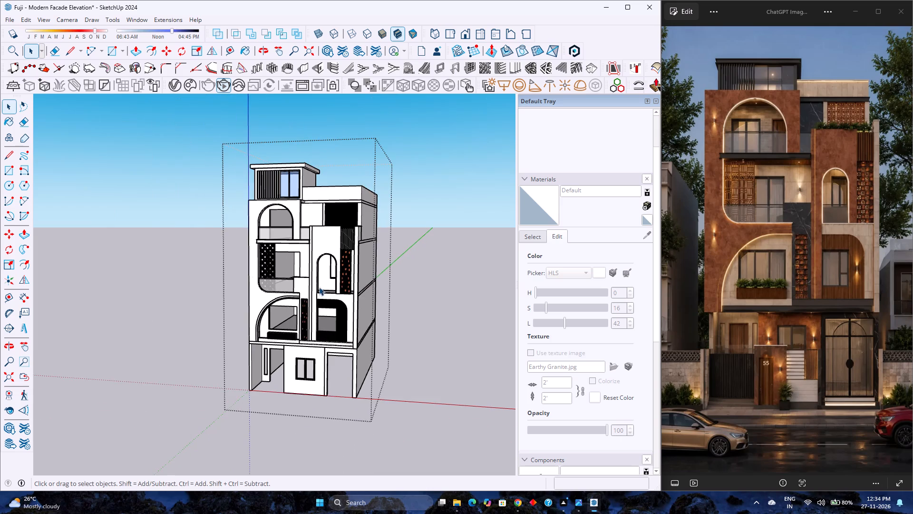
middle_click_drag(377, 276, 402, 275)
left_click(461, 33)
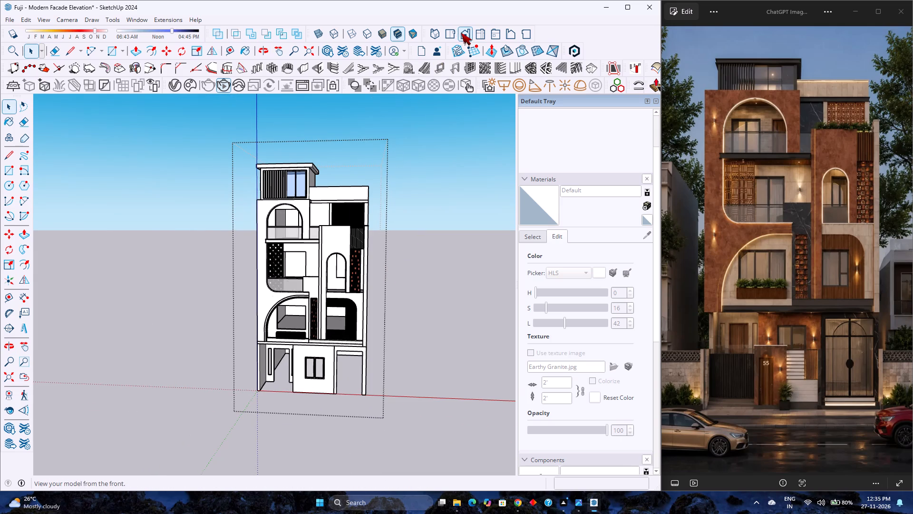
left_click(10, 382)
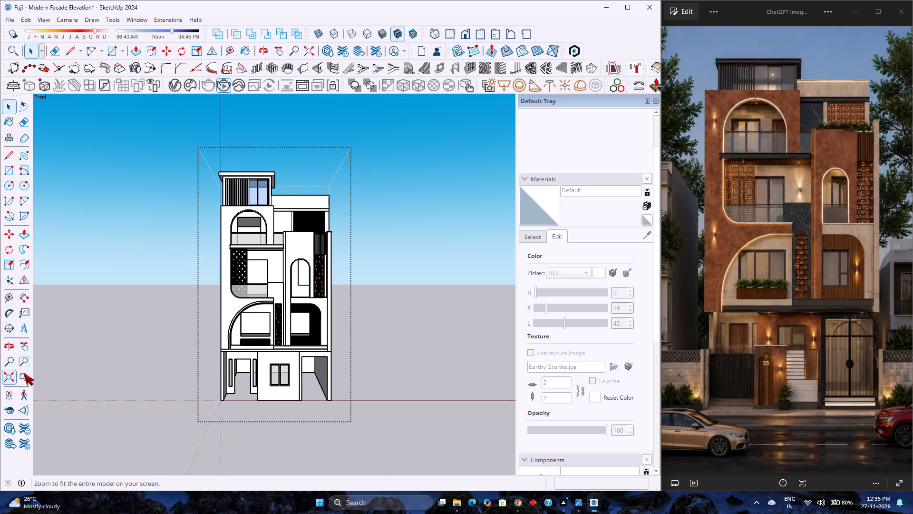
scroll(251, 322, "down", 3)
scroll(251, 322, "up", 3)
scroll(251, 322, "down", 3)
scroll(251, 322, "up", 3)
scroll(251, 322, "down", 3)
scroll(250, 322, "up", 3)
scroll(250, 322, "down", 3)
scroll(250, 322, "up", 3)
scroll(250, 322, "down", 3)
scroll(250, 322, "up", 3)
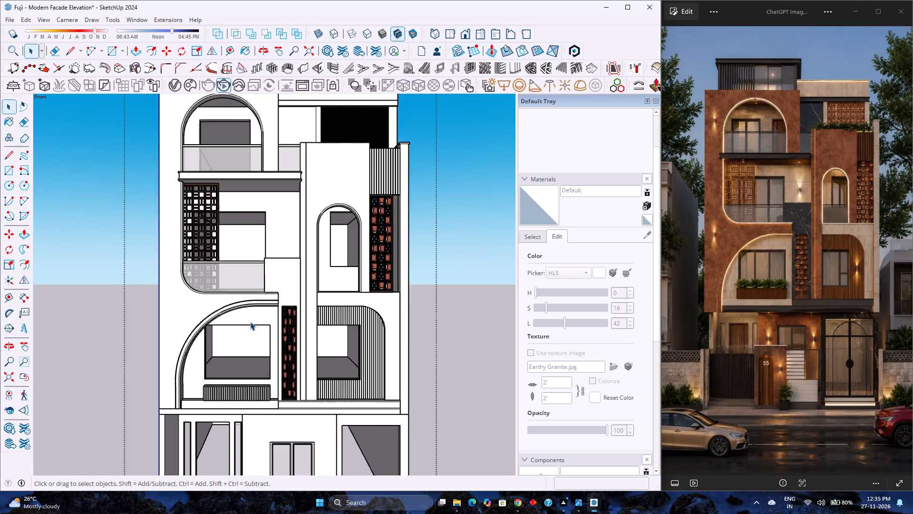
scroll(250, 322, "down", 4)
scroll(250, 322, "up", 3)
scroll(250, 322, "down", 3)
scroll(250, 322, "up", 1)
scroll(250, 322, "down", 7)
scroll(250, 321, "up", 4)
scroll(250, 321, "down", 4)
scroll(250, 321, "up", 3)
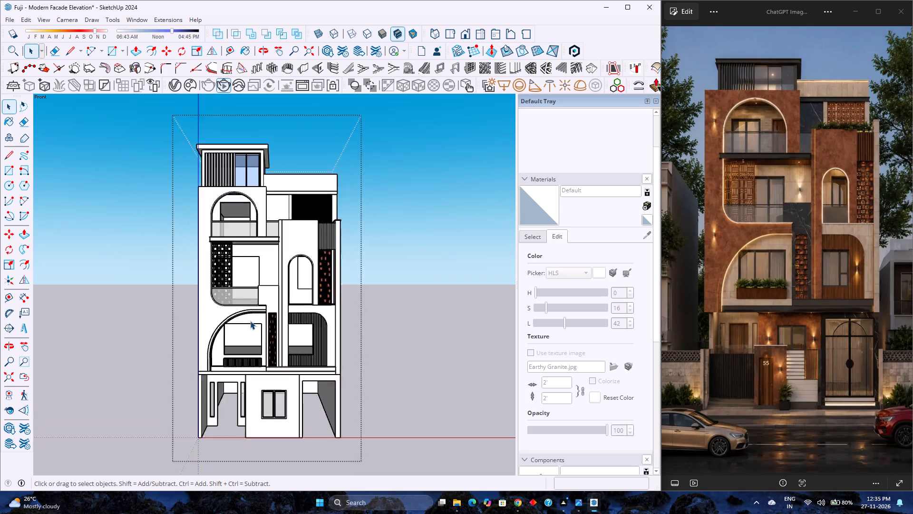
scroll(250, 321, "down", 3)
scroll(250, 321, "up", 3)
scroll(250, 321, "down", 3)
scroll(250, 321, "up", 3)
scroll(250, 321, "down", 3)
scroll(250, 321, "up", 2)
scroll(250, 321, "down", 2)
scroll(250, 321, "up", 2)
scroll(250, 321, "down", 2)
Examine the building's massing and side walls from both oblique sides, returning to a near-frontal view of the facade.
middle_click_drag(311, 321, 204, 331)
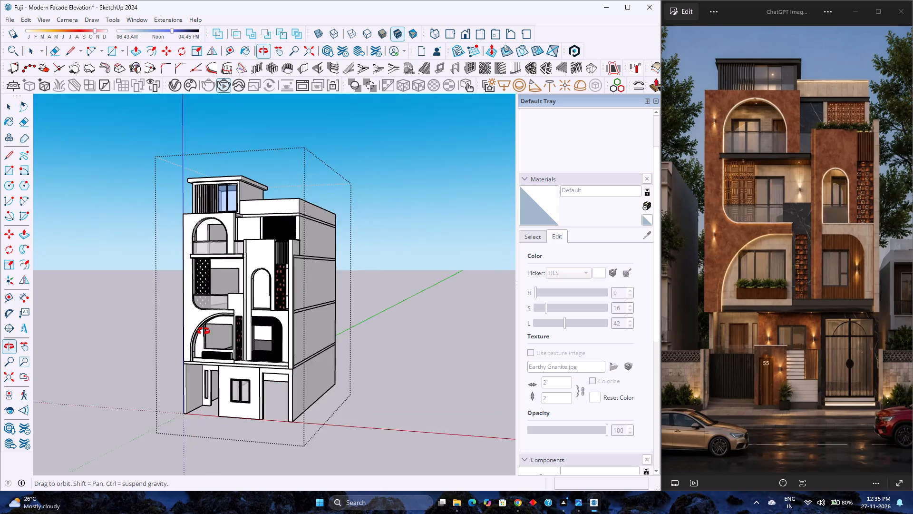
middle_click_drag(204, 331, 166, 336)
middle_click(166, 336)
scroll(166, 336, "up", 1)
scroll(166, 336, "down", 3)
middle_click_drag(166, 336, 473, 304)
middle_click(473, 304)
scroll(473, 304, "up", 3)
scroll(473, 304, "down", 4)
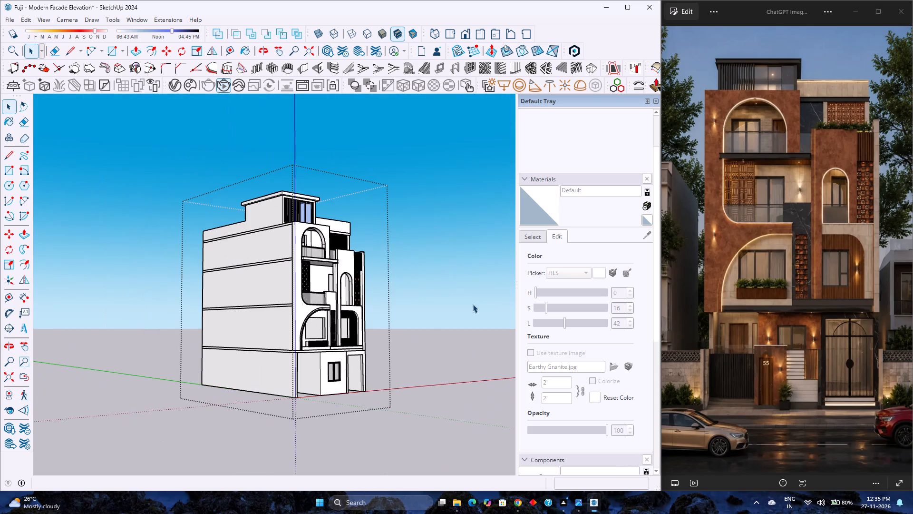
scroll(381, 331, "up", 1)
middle_click_drag(381, 331, 208, 356)
middle_click(208, 356)
scroll(292, 276, "up", 4)
scroll(262, 321, "up", 4)
scroll(262, 321, "down", 3)
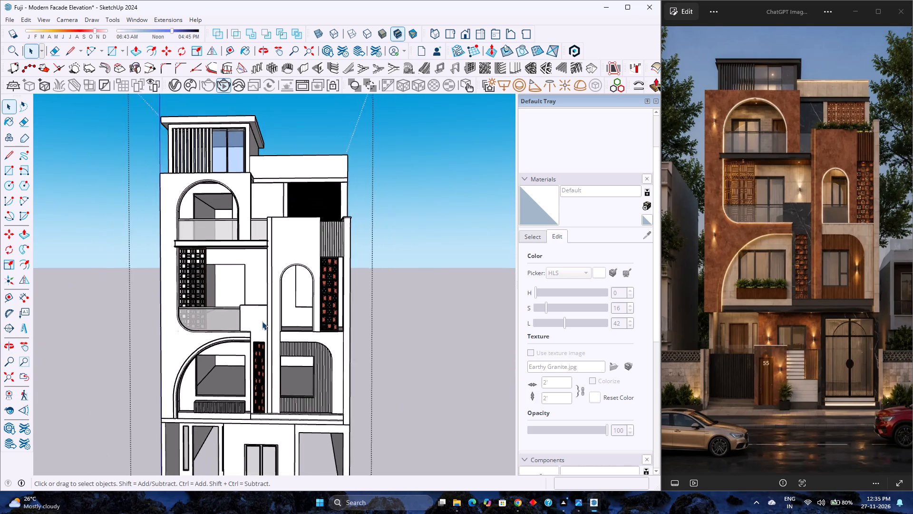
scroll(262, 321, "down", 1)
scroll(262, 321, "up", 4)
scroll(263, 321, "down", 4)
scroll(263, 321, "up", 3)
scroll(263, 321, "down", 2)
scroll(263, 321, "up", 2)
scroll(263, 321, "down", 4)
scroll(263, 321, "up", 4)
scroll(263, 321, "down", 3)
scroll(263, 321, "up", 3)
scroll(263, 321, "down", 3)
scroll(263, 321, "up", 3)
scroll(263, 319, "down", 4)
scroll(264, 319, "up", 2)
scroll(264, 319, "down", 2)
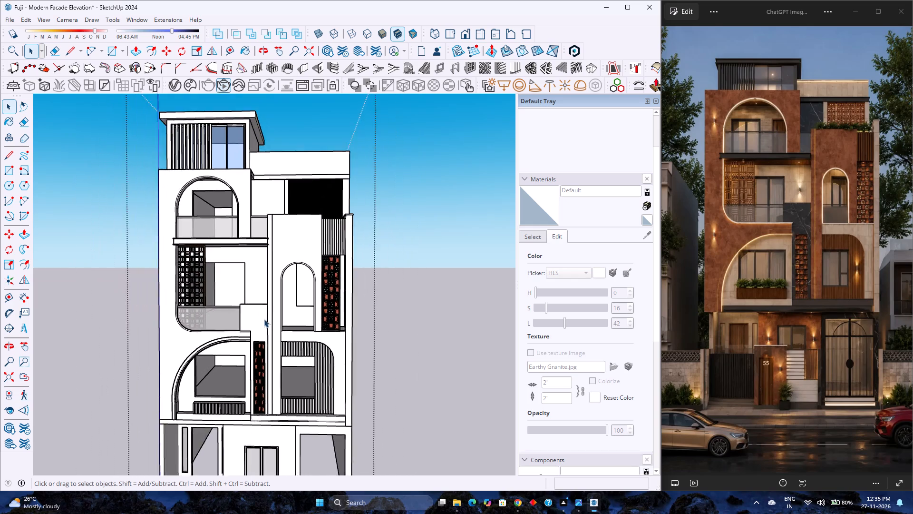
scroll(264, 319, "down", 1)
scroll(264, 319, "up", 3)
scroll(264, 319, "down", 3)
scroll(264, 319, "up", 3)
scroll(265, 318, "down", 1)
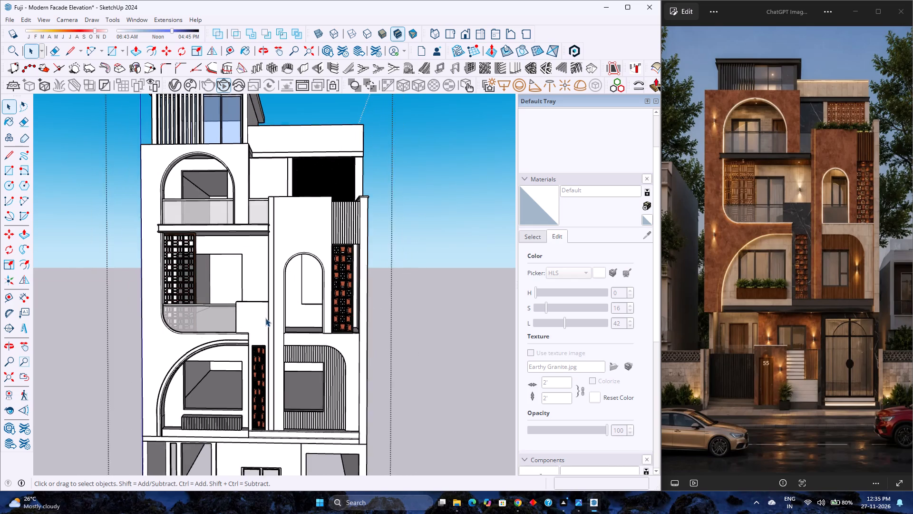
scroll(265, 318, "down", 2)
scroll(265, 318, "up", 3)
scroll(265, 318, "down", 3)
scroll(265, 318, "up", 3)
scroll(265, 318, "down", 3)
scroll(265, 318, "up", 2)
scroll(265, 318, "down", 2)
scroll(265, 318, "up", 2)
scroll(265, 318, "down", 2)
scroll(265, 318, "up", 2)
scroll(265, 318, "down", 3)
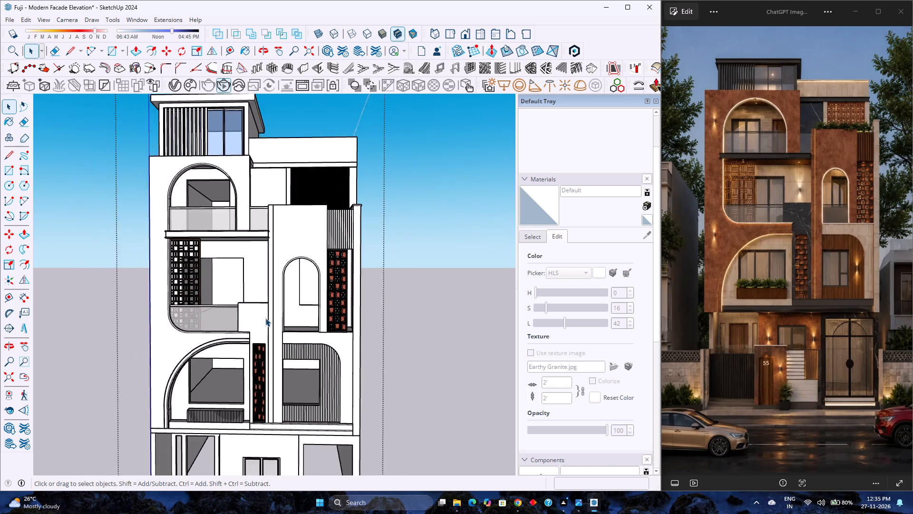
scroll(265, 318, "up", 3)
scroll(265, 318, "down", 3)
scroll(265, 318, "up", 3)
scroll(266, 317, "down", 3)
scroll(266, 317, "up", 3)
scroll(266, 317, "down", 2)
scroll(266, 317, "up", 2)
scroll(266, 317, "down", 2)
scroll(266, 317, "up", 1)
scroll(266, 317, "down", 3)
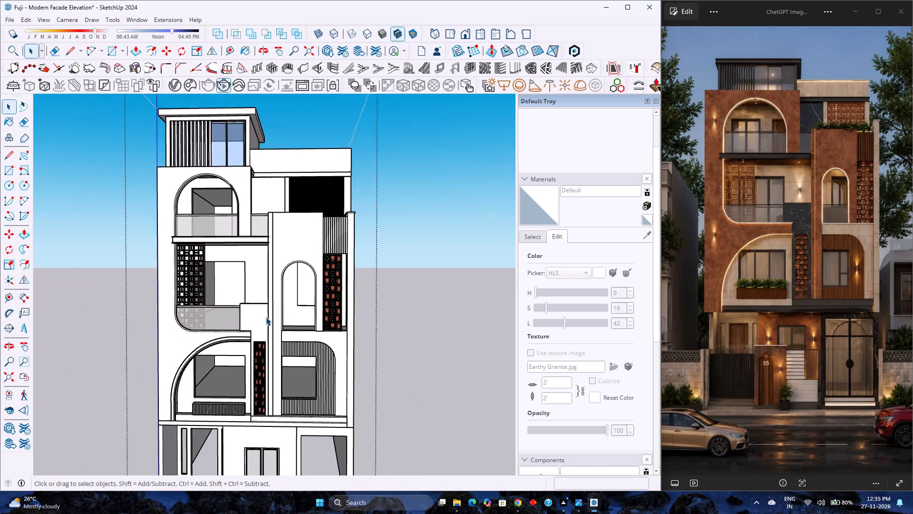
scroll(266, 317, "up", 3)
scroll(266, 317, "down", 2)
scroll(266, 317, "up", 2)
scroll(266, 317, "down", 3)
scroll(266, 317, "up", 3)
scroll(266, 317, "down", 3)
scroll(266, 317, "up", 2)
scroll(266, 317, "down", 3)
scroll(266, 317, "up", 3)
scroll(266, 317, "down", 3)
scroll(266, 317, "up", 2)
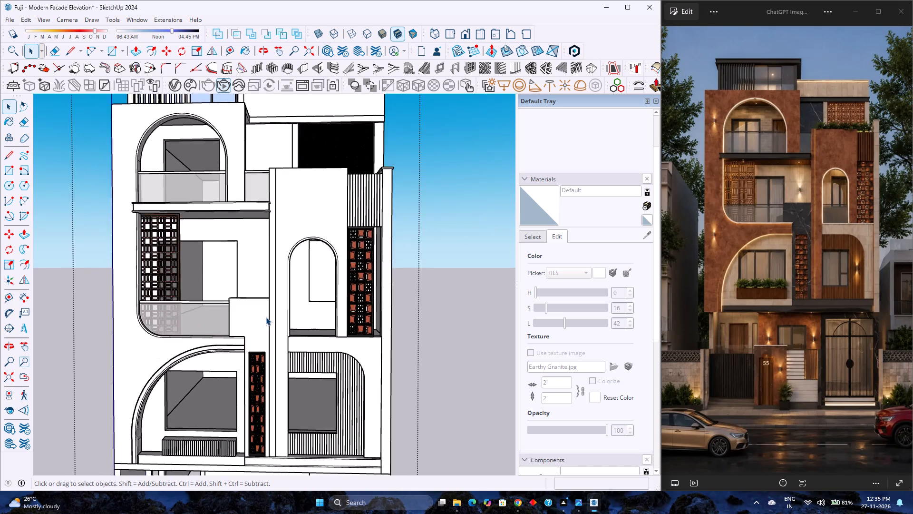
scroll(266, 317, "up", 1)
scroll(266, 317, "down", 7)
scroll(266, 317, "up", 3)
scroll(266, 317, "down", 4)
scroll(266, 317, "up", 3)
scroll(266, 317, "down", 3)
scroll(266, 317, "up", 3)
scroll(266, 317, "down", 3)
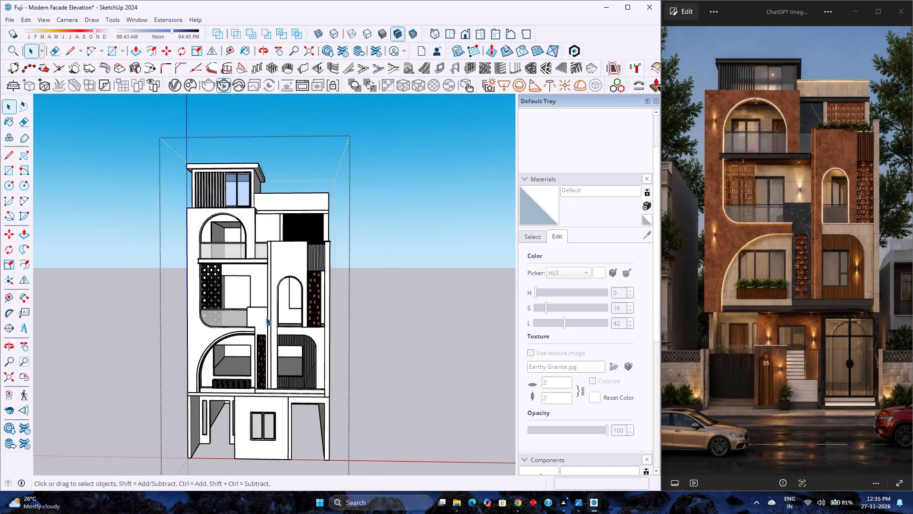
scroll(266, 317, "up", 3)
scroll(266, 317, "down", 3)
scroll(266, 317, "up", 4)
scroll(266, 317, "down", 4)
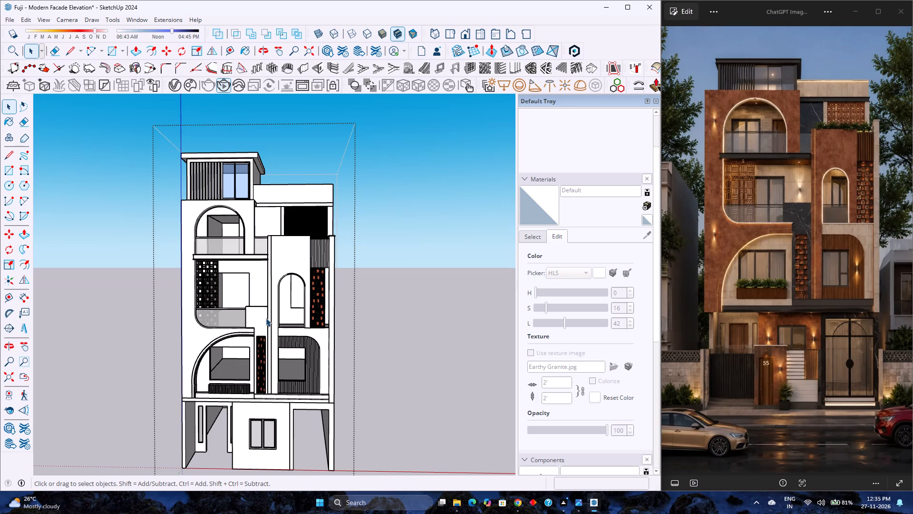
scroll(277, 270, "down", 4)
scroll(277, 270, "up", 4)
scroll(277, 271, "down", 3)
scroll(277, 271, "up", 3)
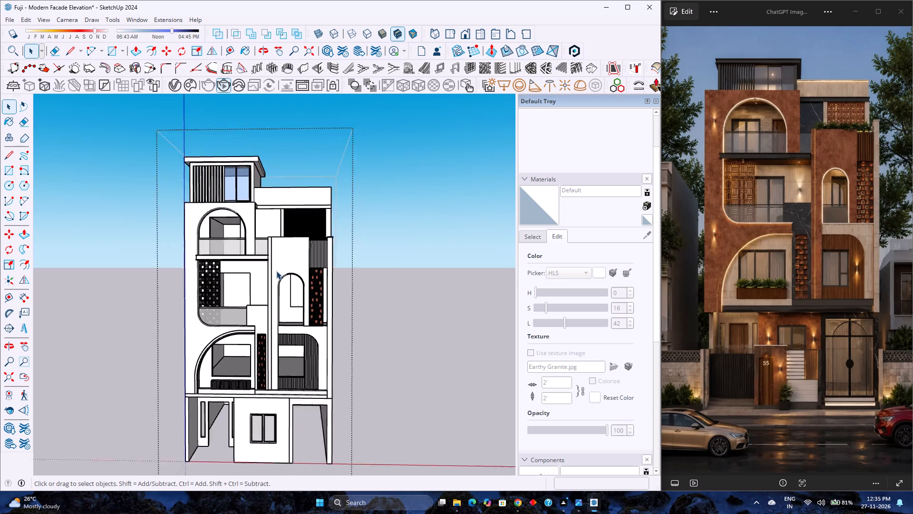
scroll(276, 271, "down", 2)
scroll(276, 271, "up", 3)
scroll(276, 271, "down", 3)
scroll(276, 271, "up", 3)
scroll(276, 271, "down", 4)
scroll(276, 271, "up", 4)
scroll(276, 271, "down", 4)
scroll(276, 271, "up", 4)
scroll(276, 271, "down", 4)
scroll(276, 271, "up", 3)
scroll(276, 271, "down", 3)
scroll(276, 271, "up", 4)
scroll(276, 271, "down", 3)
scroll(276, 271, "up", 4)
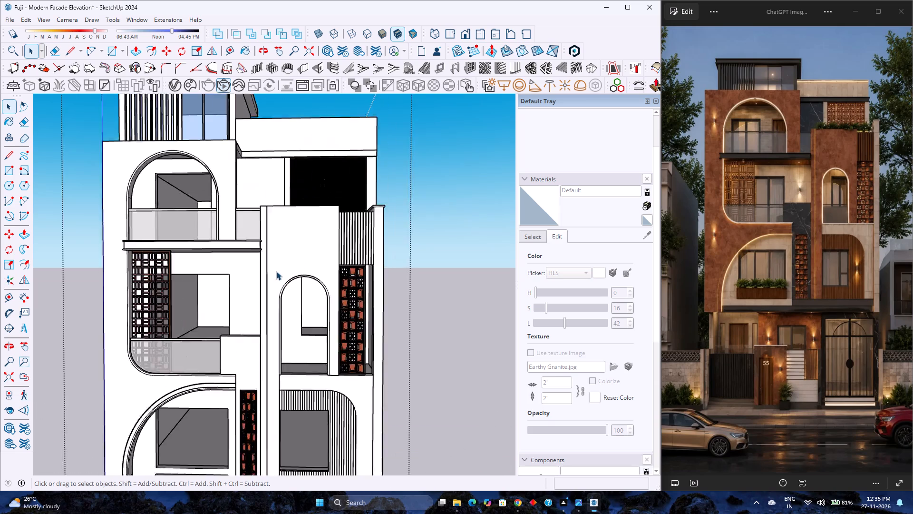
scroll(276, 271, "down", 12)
Examine the building's massing, side wall and facade depth from an oblique angle, returning to a closer view of the front.
middle_click_drag(284, 286, 194, 297)
middle_click(194, 297)
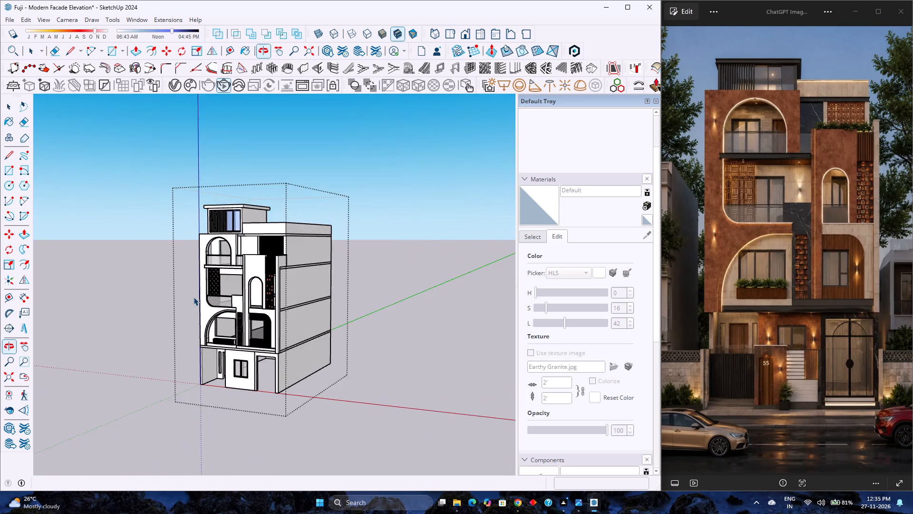
scroll(194, 297, "up", 2)
scroll(194, 297, "down", 5)
scroll(194, 297, "up", 4)
scroll(194, 297, "down", 4)
scroll(194, 297, "up", 4)
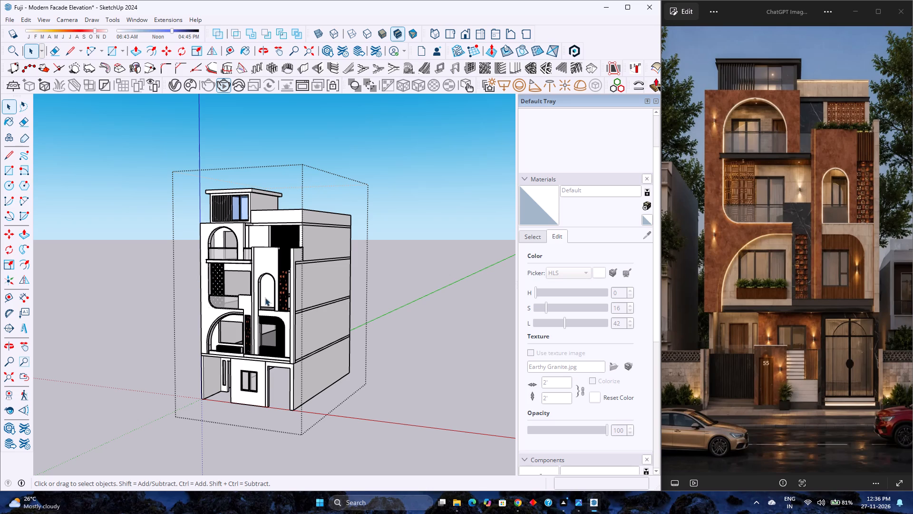
scroll(300, 299, "up", 3)
scroll(300, 299, "down", 3)
scroll(299, 299, "up", 6)
middle_click_drag(268, 306, 351, 308)
middle_click(351, 308)
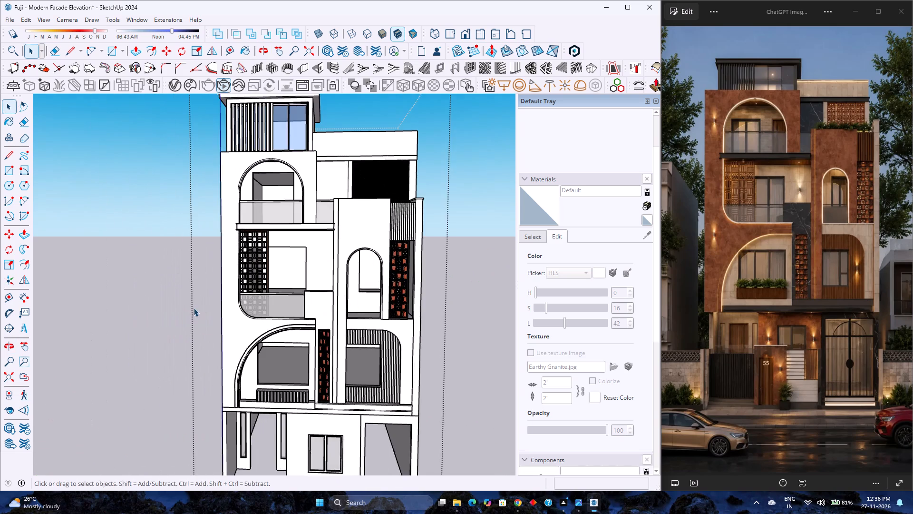
scroll(192, 308, "down", 3)
middle_click_drag(199, 308, 141, 312)
middle_click(141, 312)
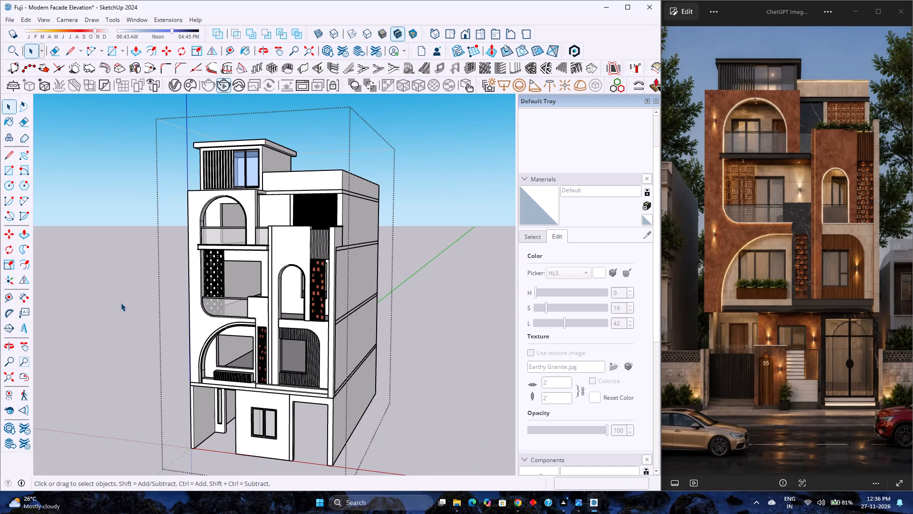
scroll(221, 257, "down", 4)
scroll(221, 257, "up", 4)
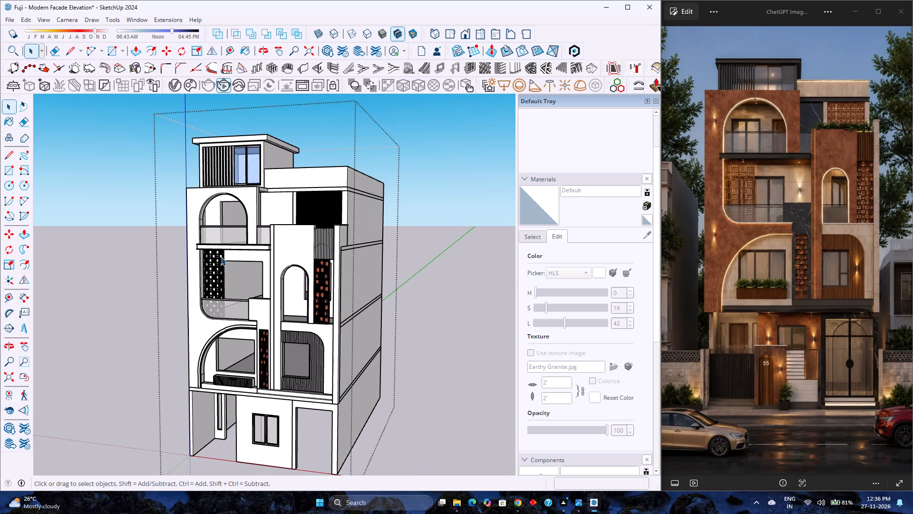
middle_click_drag(270, 267, 292, 268)
scroll(326, 259, "up", 4)
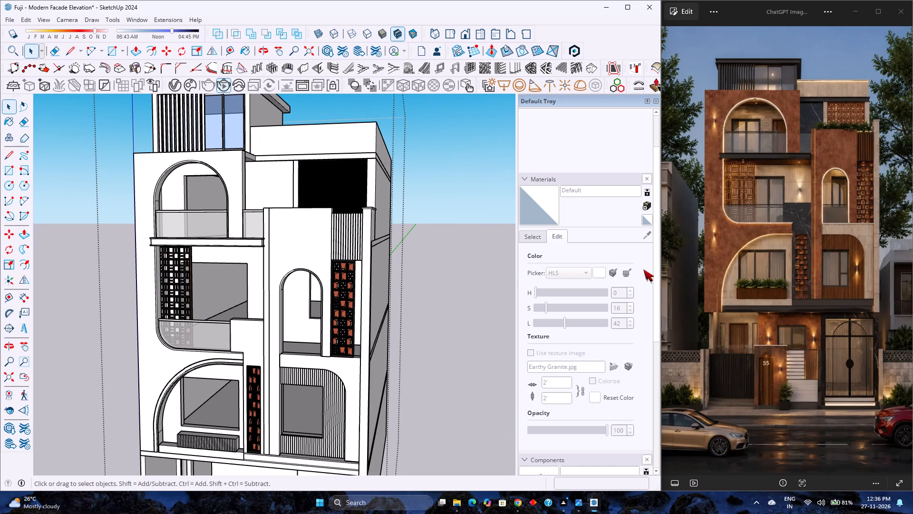
Examine the terracotta wall finish around the lower arched opening in the reference image, and compare it with the modelled facade.
scroll(719, 253, "up", 13)
scroll(719, 252, "down", 4)
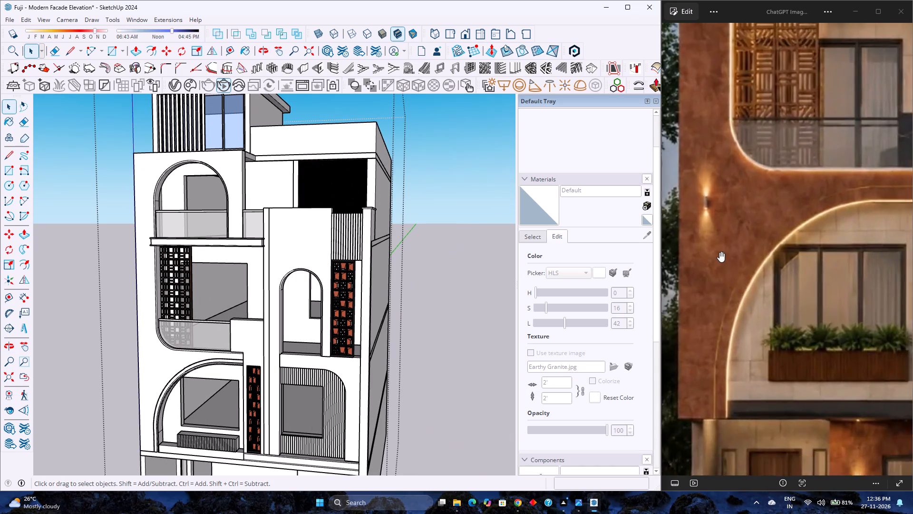
scroll(719, 252, "down", 2)
scroll(312, 239, "down", 4)
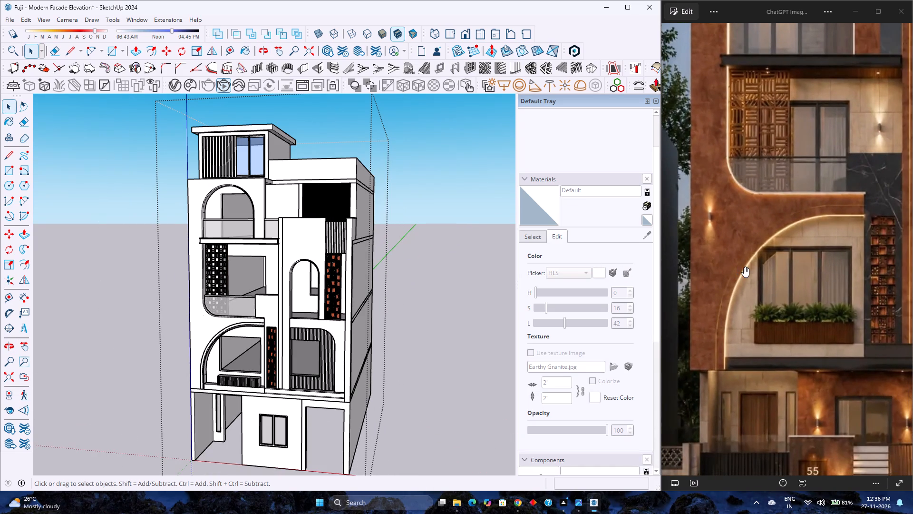
scroll(744, 267, "down", 5)
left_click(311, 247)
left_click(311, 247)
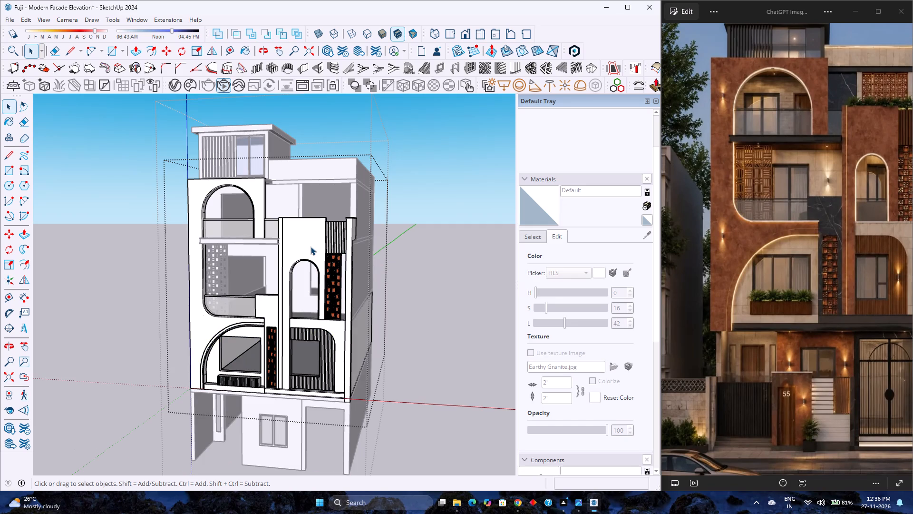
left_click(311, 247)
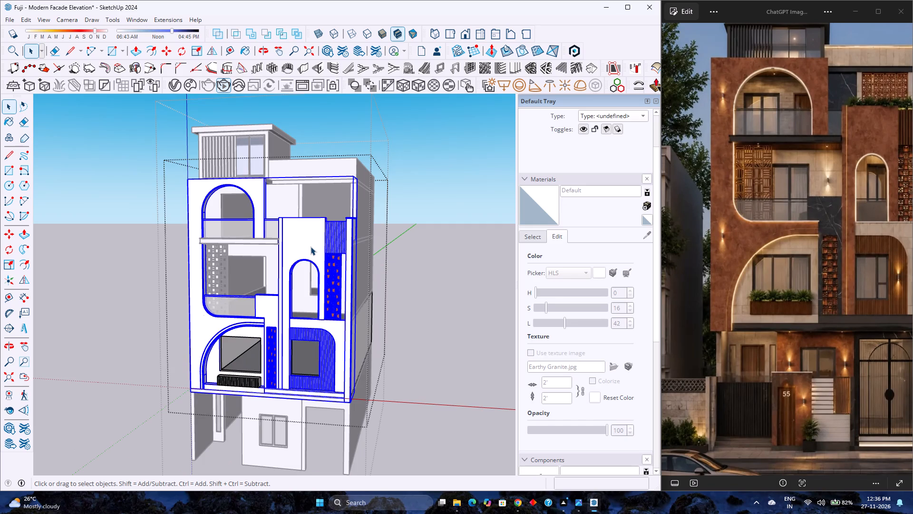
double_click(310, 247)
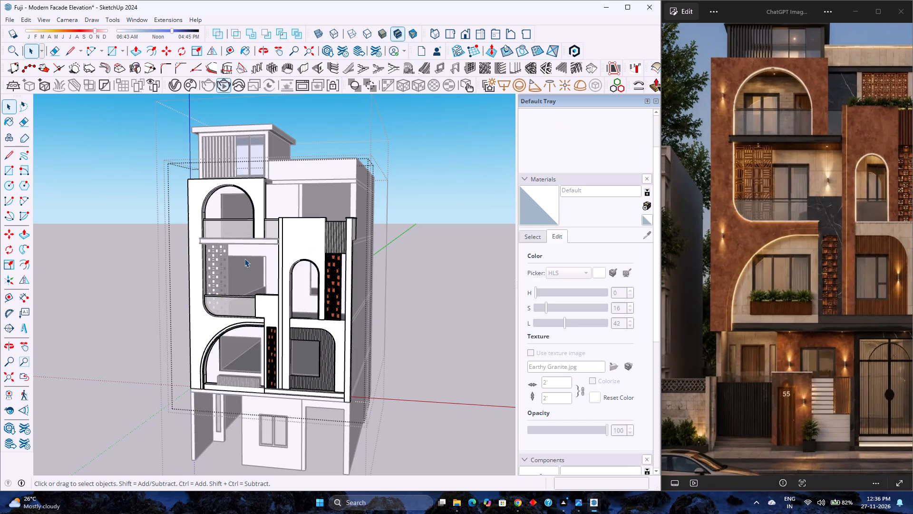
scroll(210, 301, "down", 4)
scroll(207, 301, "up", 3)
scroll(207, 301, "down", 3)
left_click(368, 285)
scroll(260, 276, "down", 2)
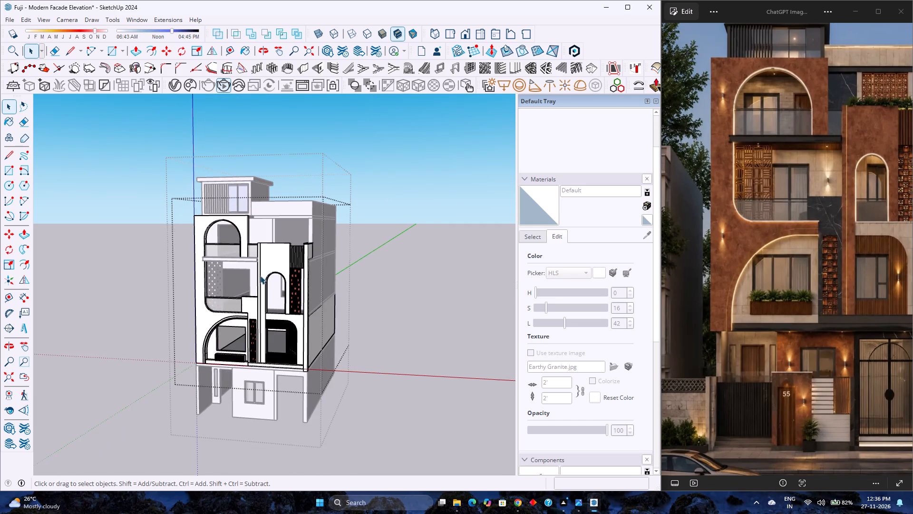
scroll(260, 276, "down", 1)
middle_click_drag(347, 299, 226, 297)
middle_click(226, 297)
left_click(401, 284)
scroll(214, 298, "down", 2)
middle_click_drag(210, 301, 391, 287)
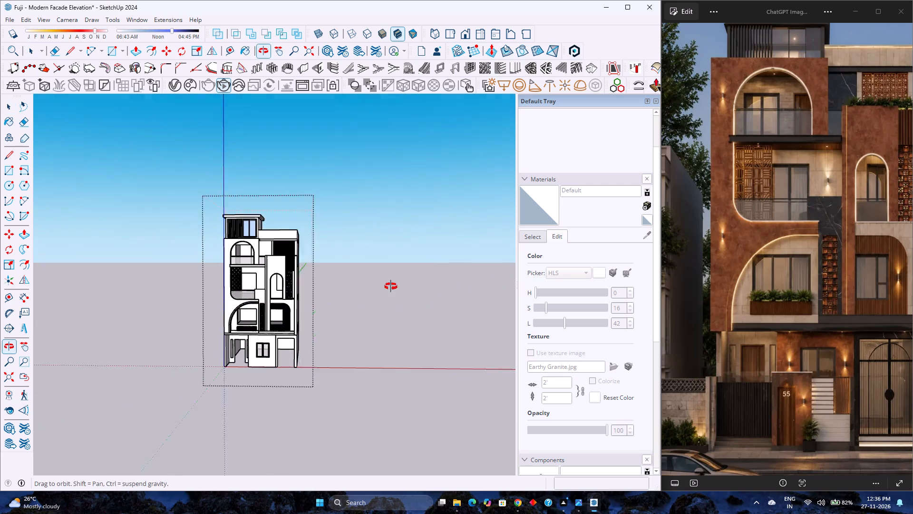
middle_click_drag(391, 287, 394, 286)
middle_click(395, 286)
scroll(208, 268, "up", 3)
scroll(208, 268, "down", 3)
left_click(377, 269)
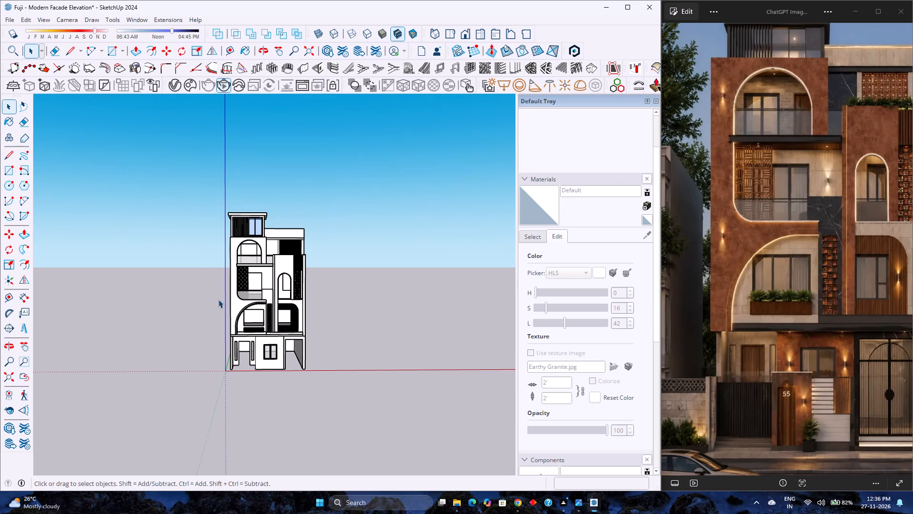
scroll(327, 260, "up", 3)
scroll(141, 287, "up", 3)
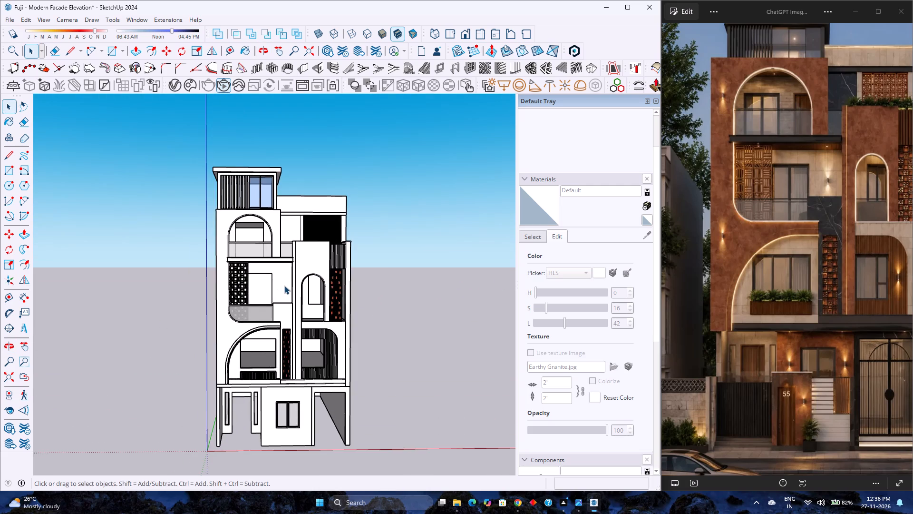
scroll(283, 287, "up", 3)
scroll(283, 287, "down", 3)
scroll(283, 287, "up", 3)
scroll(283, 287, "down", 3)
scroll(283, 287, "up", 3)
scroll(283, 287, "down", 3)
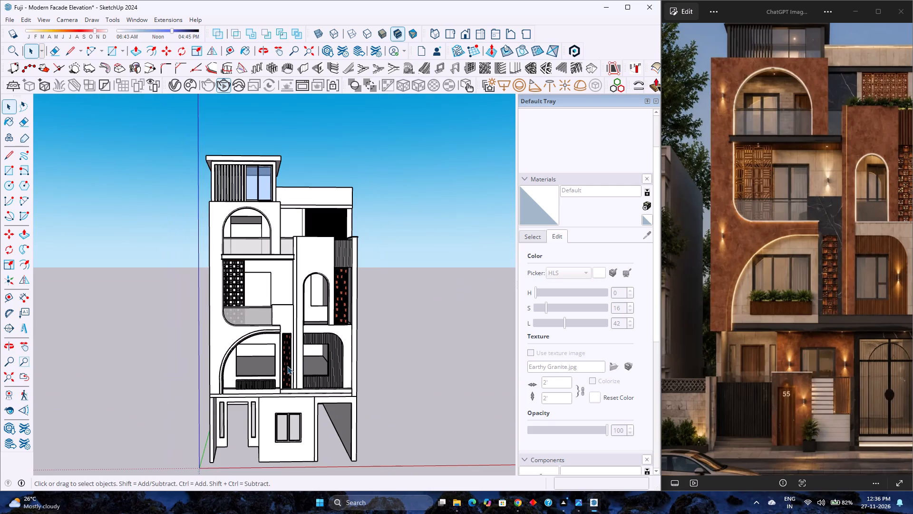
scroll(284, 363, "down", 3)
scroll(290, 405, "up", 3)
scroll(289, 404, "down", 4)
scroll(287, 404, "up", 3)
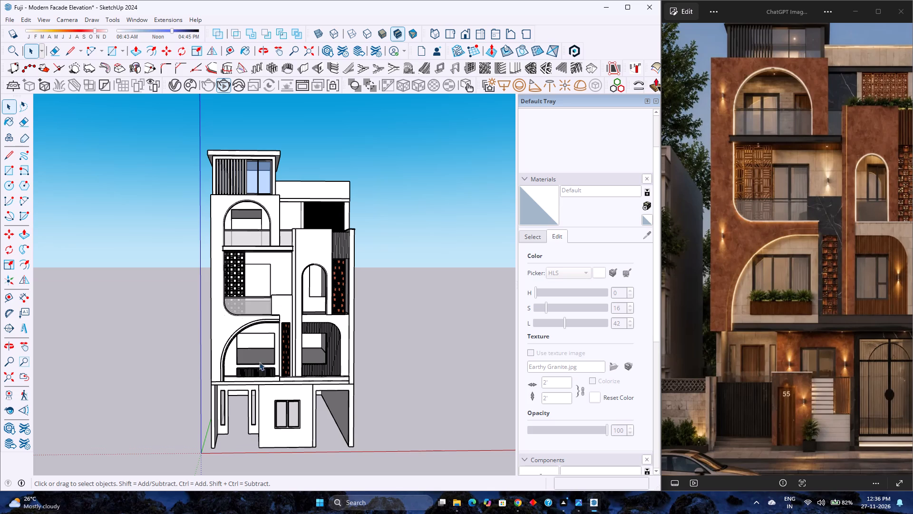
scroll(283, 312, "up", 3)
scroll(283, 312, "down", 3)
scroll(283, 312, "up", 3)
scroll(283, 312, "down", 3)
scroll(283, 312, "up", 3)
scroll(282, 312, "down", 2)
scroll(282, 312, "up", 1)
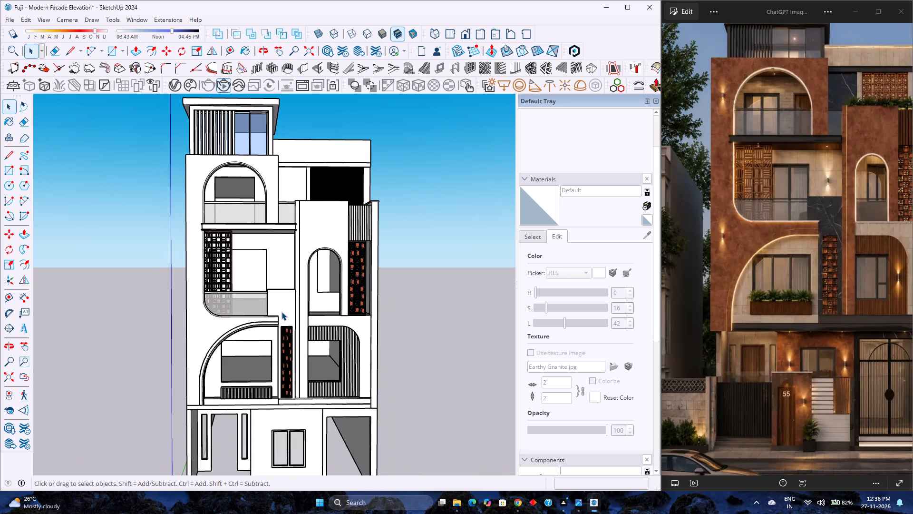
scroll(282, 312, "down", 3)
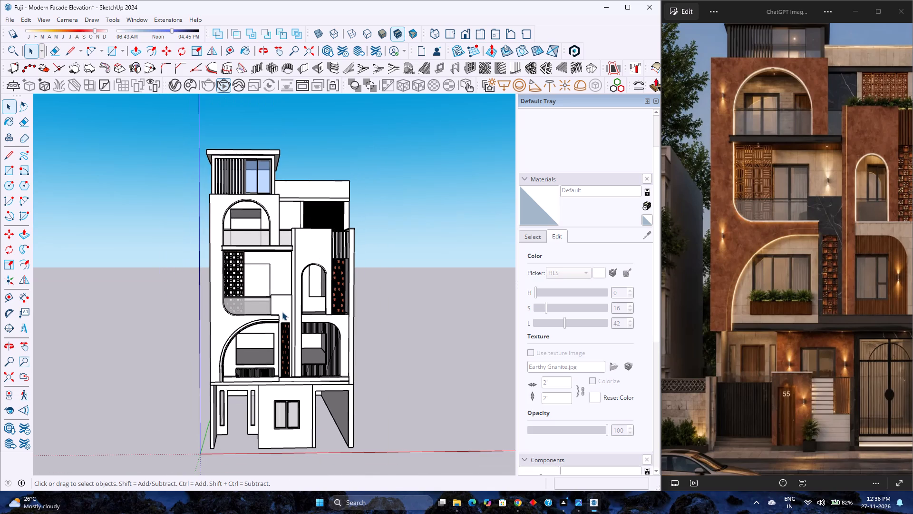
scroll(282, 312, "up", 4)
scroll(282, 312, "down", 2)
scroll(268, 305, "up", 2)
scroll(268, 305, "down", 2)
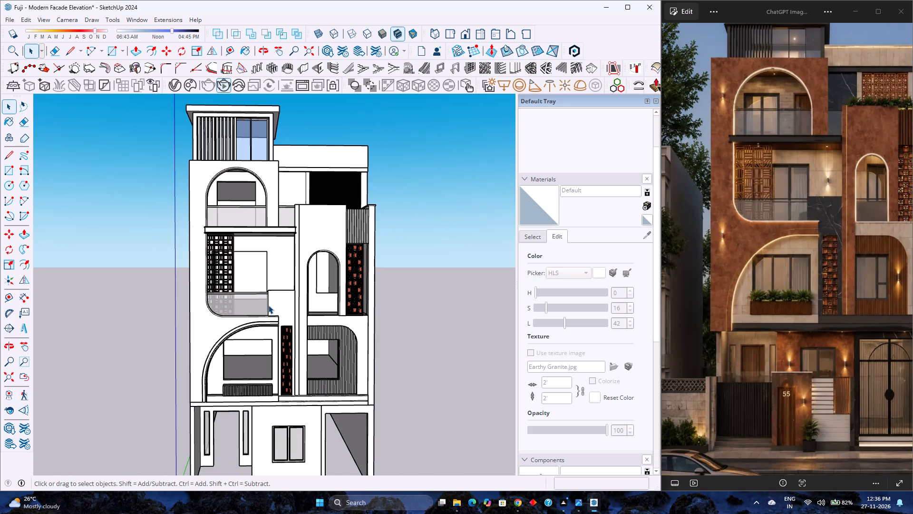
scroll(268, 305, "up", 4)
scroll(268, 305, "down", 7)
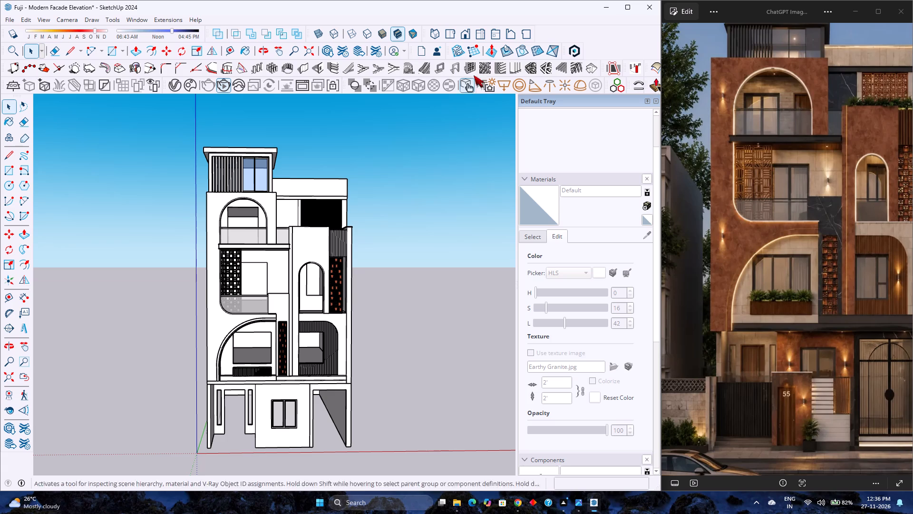
Examine the whole facade in the standard front view and from a slight angle, fitting the building to the view.
left_click(462, 30)
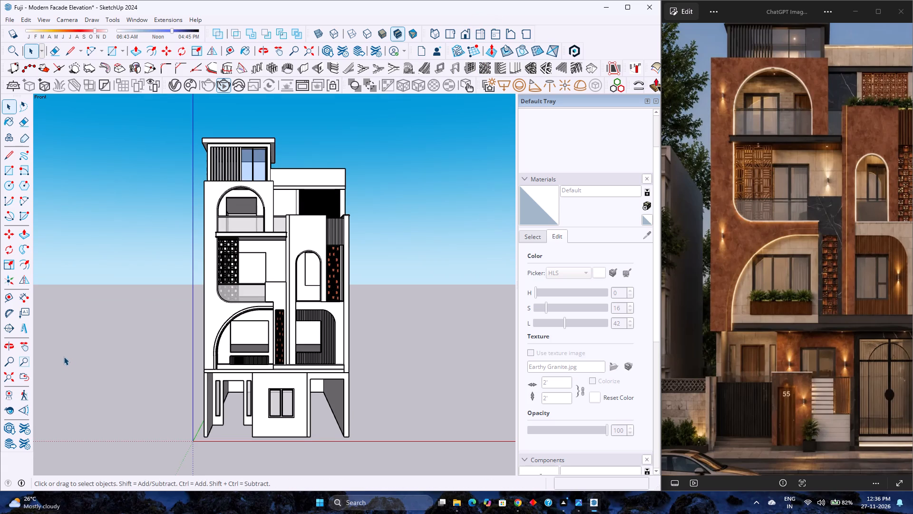
left_click(10, 381)
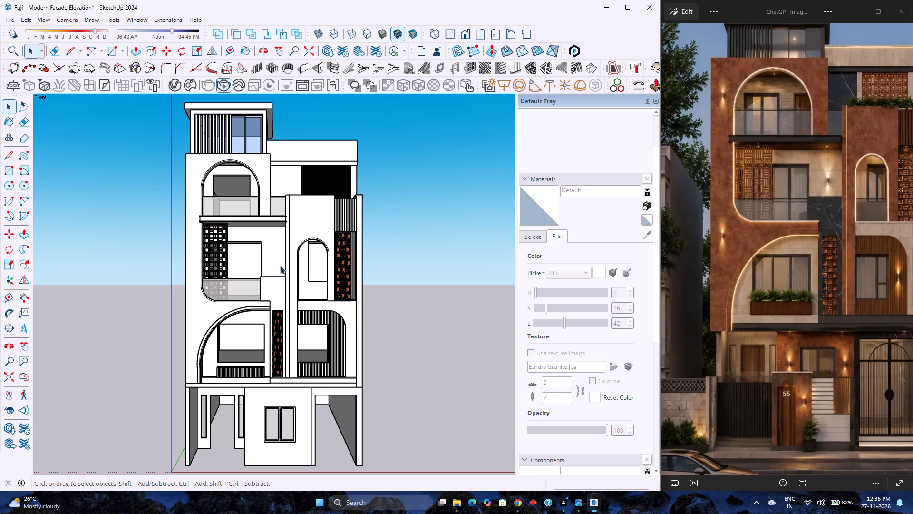
scroll(277, 267, "down", 2)
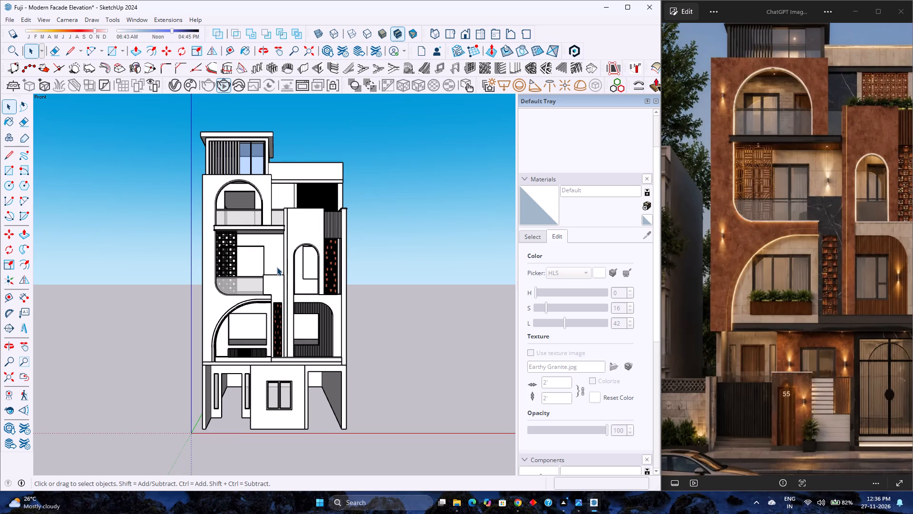
scroll(278, 267, "up", 1)
scroll(279, 269, "down", 1)
scroll(279, 274, "up", 2)
scroll(279, 274, "down", 4)
scroll(279, 274, "up", 3)
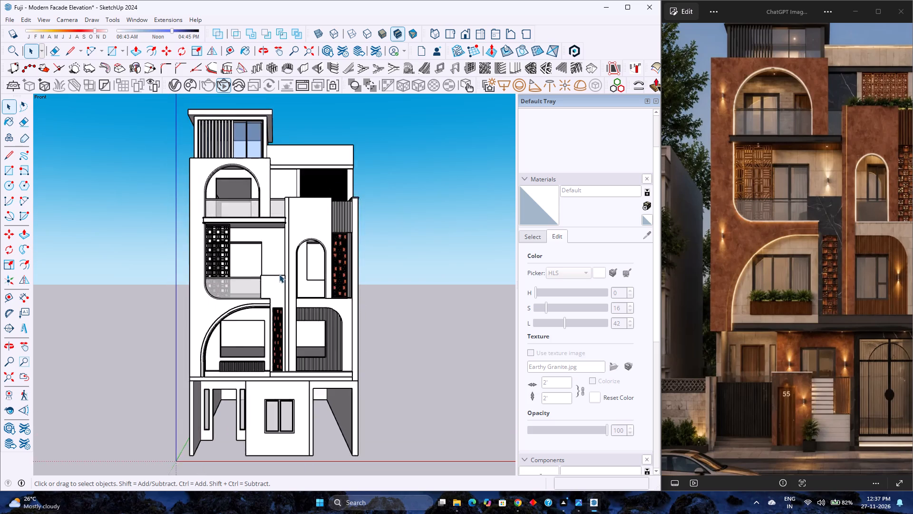
scroll(279, 274, "down", 3)
scroll(279, 275, "up", 3)
scroll(279, 275, "down", 2)
scroll(279, 275, "up", 2)
scroll(279, 276, "down", 2)
scroll(279, 276, "up", 2)
scroll(279, 276, "down", 2)
scroll(279, 276, "up", 2)
scroll(279, 276, "down", 2)
scroll(279, 276, "up", 2)
scroll(279, 276, "down", 2)
scroll(279, 276, "up", 2)
scroll(279, 276, "down", 2)
scroll(279, 276, "up", 3)
scroll(279, 276, "down", 1)
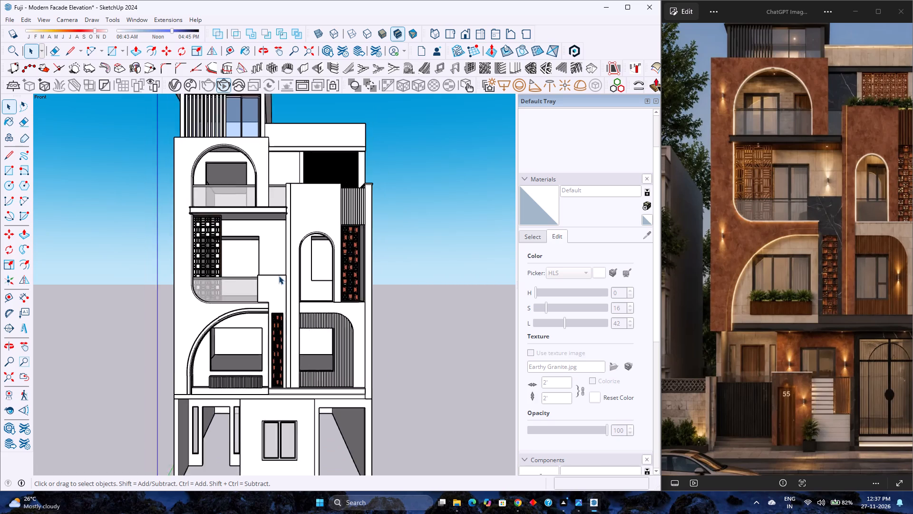
scroll(279, 276, "down", 2)
scroll(279, 276, "up", 2)
scroll(278, 277, "down", 2)
scroll(274, 278, "up", 1)
scroll(273, 278, "down", 2)
scroll(273, 279, "up", 2)
scroll(273, 279, "down", 1)
scroll(273, 279, "up", 3)
scroll(273, 279, "down", 2)
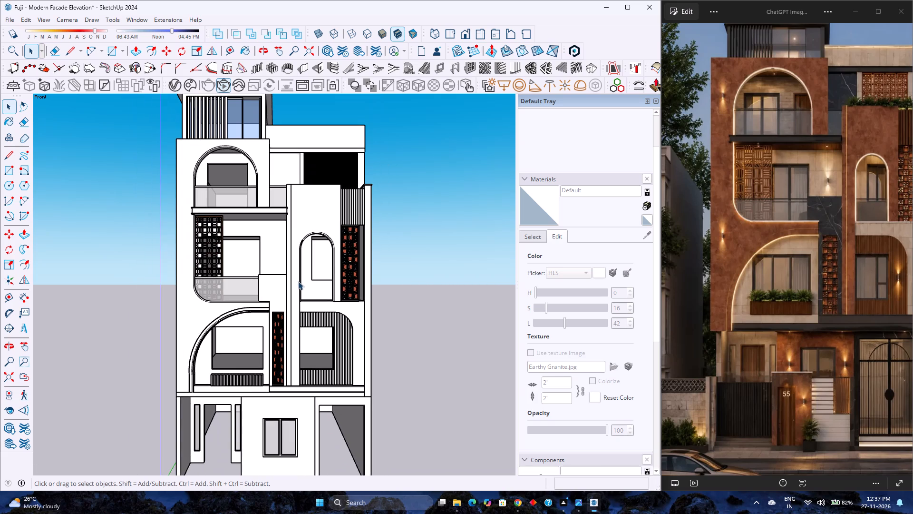
middle_click_drag(298, 281, 321, 277)
middle_click(321, 277)
scroll(322, 277, "down", 3)
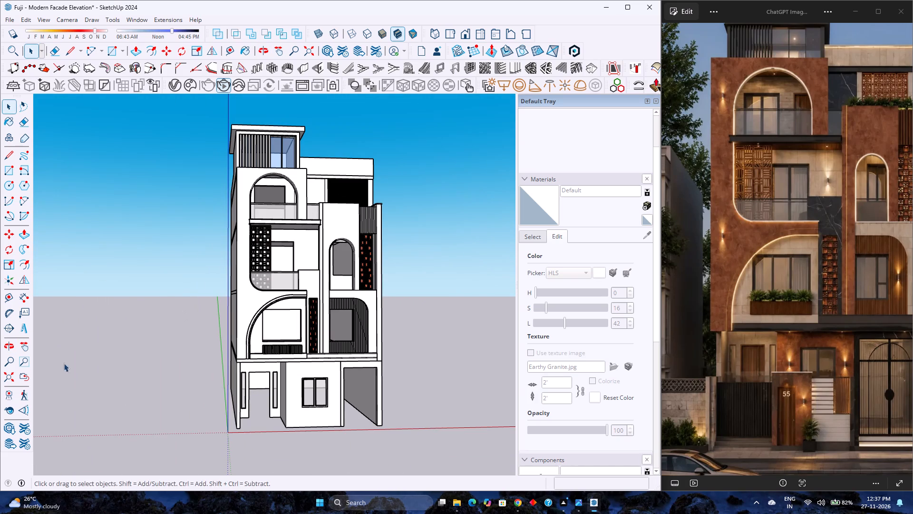
left_click(5, 381)
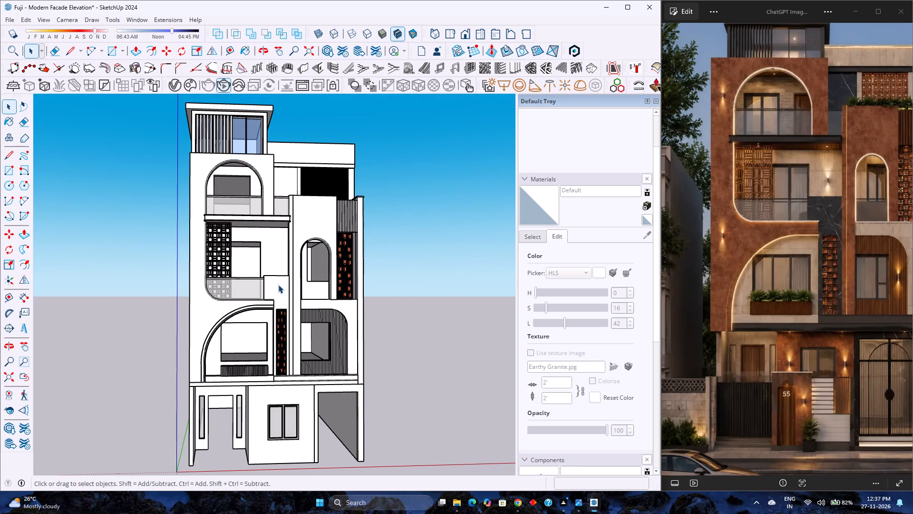
scroll(282, 280, "down", 1)
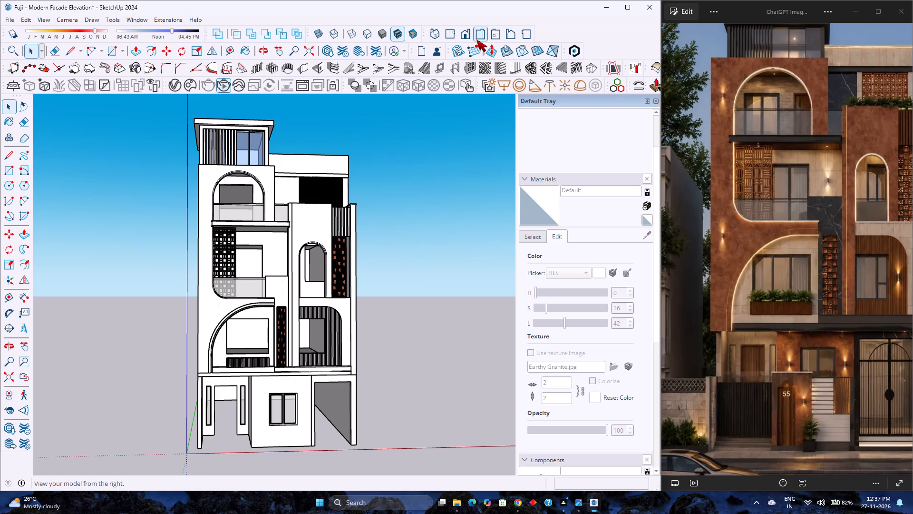
Show the building in the standard front view and fit the whole model to the view.
left_click(470, 40)
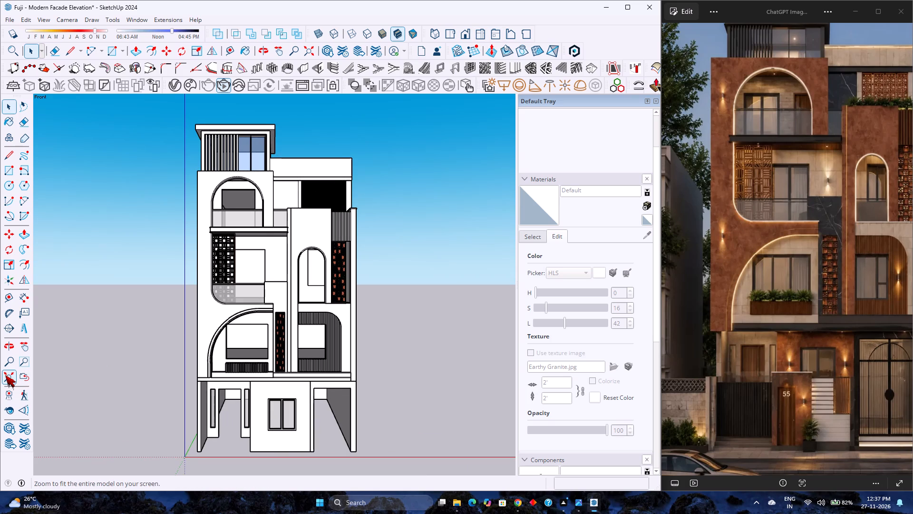
left_click(5, 375)
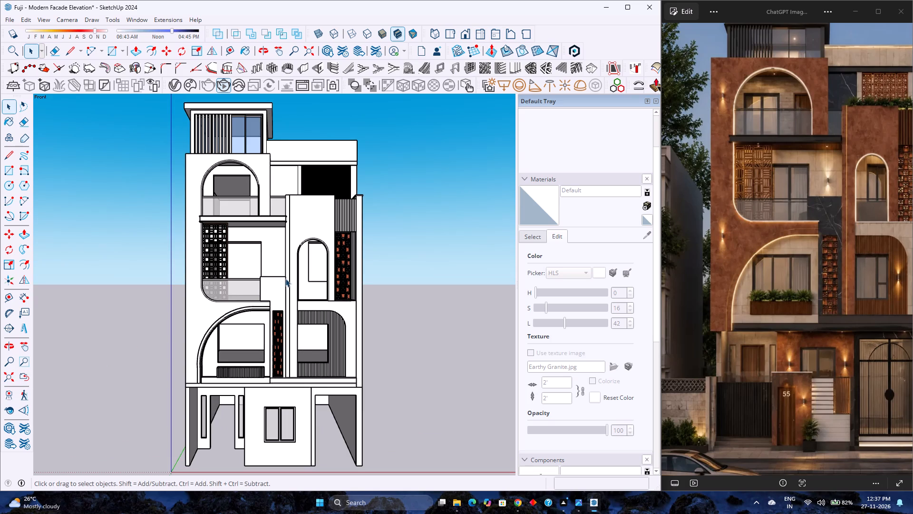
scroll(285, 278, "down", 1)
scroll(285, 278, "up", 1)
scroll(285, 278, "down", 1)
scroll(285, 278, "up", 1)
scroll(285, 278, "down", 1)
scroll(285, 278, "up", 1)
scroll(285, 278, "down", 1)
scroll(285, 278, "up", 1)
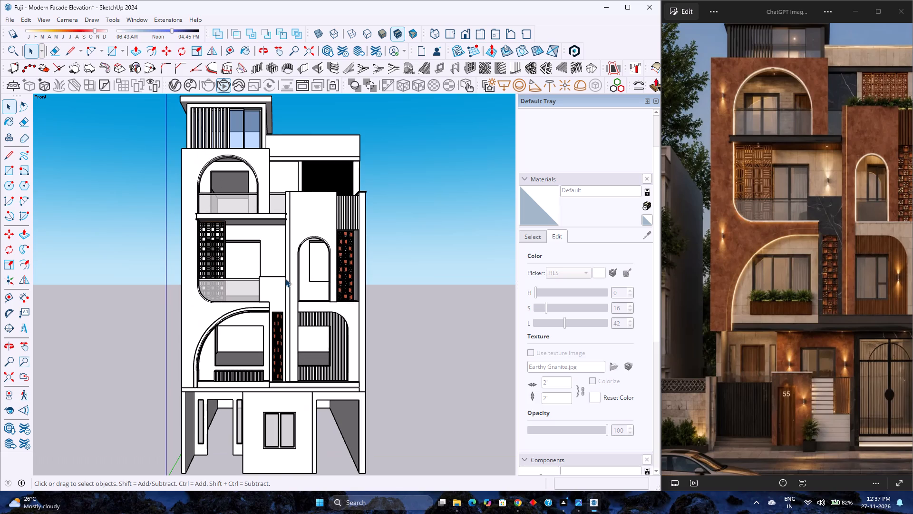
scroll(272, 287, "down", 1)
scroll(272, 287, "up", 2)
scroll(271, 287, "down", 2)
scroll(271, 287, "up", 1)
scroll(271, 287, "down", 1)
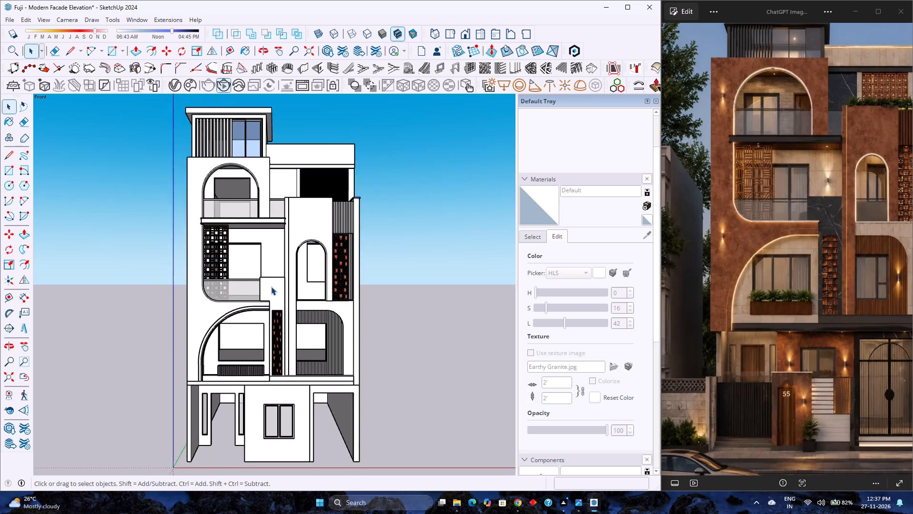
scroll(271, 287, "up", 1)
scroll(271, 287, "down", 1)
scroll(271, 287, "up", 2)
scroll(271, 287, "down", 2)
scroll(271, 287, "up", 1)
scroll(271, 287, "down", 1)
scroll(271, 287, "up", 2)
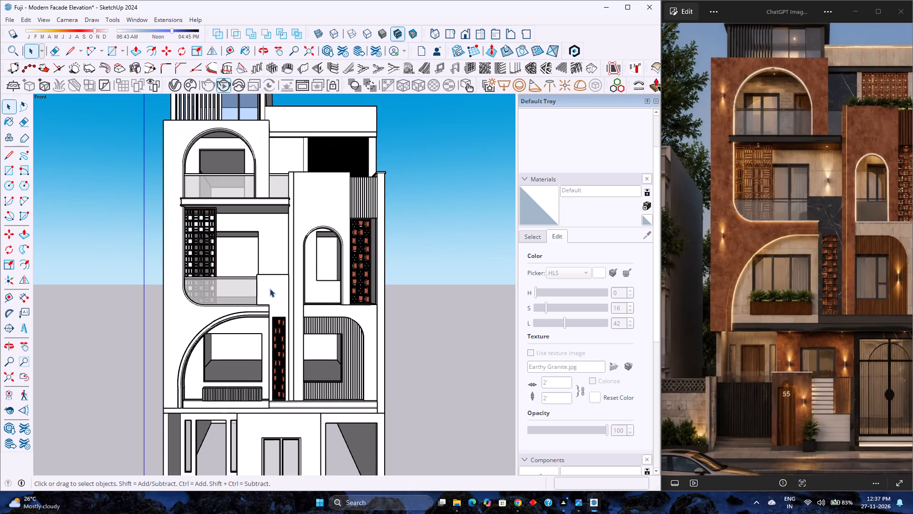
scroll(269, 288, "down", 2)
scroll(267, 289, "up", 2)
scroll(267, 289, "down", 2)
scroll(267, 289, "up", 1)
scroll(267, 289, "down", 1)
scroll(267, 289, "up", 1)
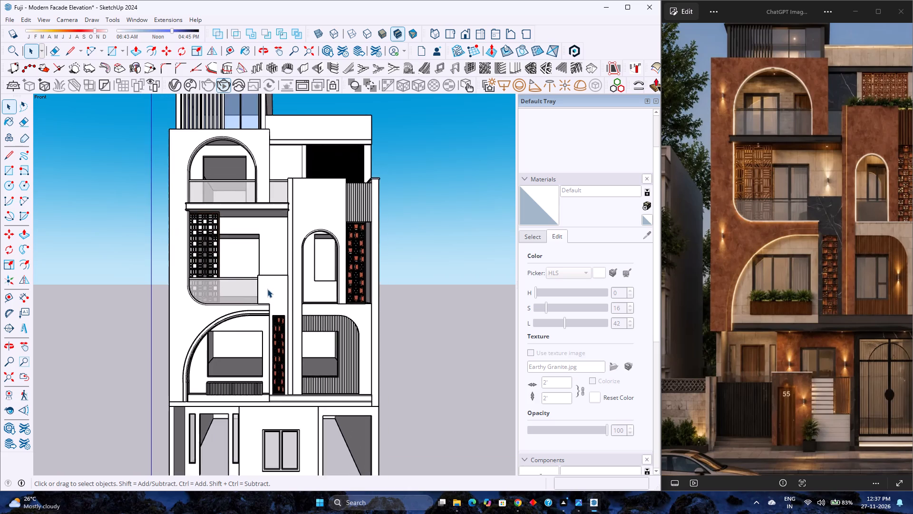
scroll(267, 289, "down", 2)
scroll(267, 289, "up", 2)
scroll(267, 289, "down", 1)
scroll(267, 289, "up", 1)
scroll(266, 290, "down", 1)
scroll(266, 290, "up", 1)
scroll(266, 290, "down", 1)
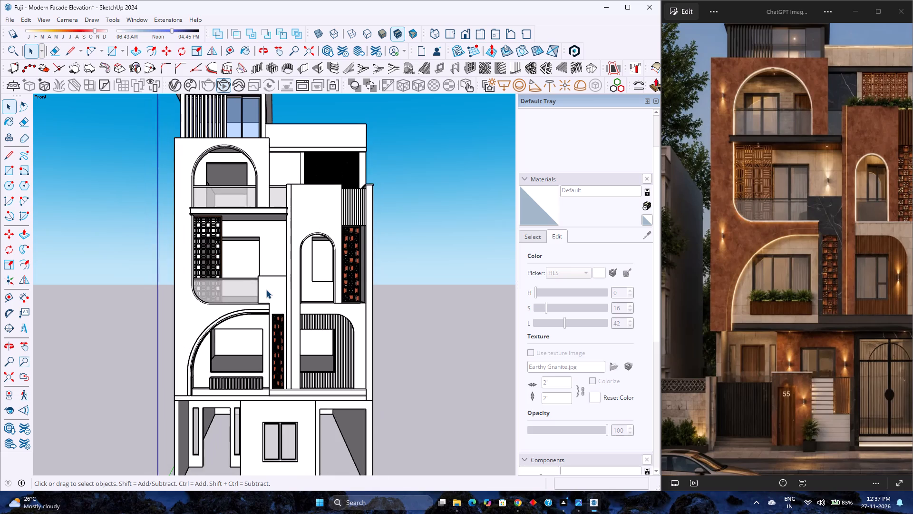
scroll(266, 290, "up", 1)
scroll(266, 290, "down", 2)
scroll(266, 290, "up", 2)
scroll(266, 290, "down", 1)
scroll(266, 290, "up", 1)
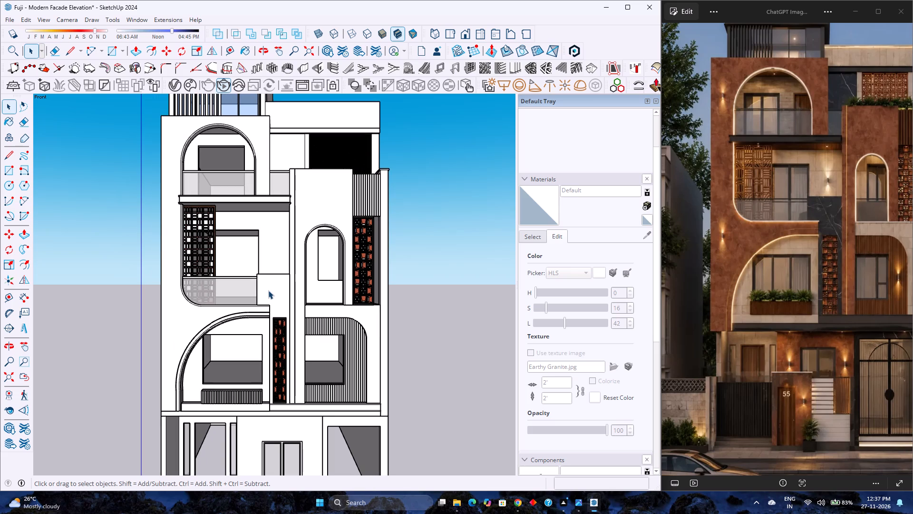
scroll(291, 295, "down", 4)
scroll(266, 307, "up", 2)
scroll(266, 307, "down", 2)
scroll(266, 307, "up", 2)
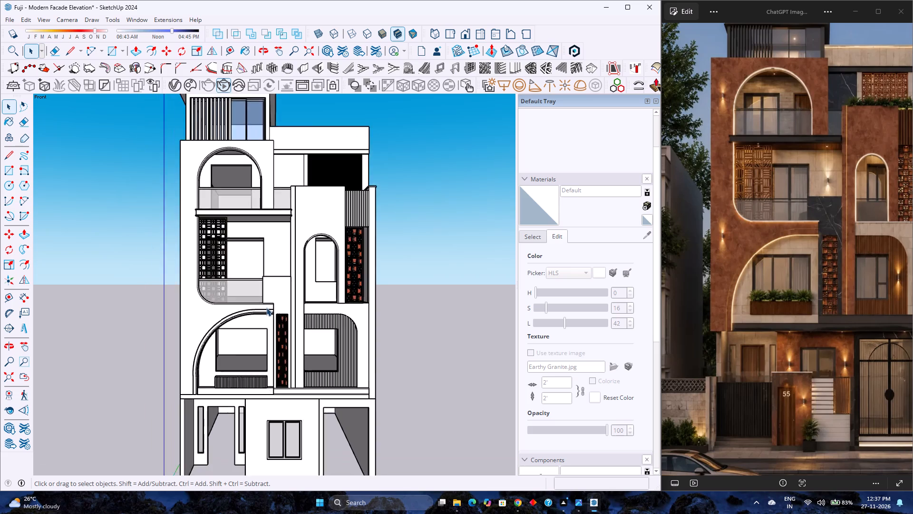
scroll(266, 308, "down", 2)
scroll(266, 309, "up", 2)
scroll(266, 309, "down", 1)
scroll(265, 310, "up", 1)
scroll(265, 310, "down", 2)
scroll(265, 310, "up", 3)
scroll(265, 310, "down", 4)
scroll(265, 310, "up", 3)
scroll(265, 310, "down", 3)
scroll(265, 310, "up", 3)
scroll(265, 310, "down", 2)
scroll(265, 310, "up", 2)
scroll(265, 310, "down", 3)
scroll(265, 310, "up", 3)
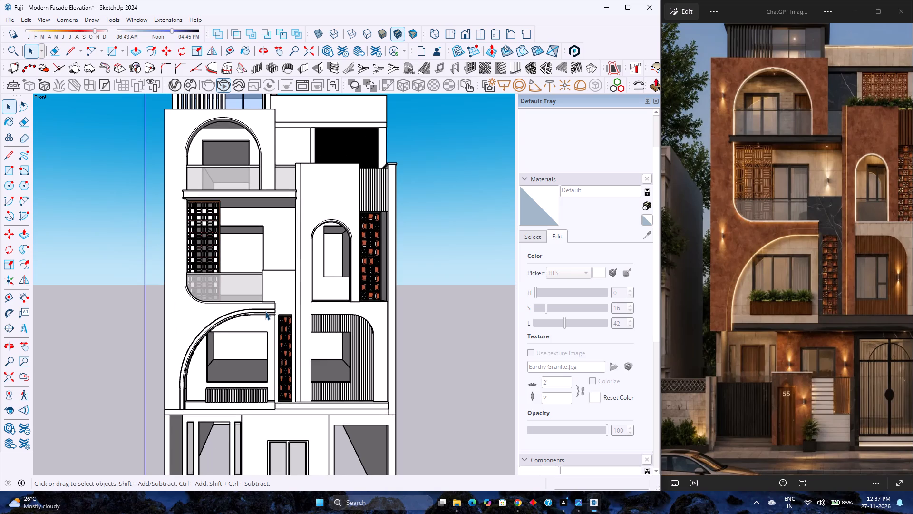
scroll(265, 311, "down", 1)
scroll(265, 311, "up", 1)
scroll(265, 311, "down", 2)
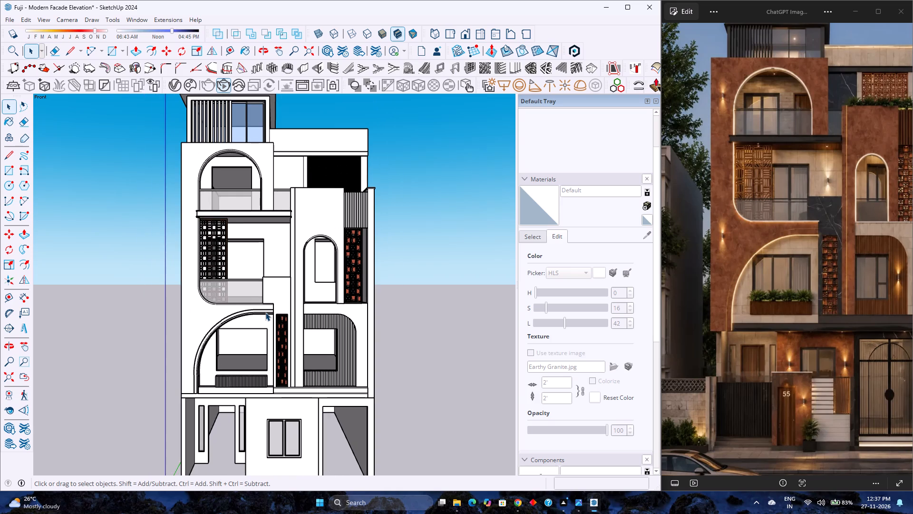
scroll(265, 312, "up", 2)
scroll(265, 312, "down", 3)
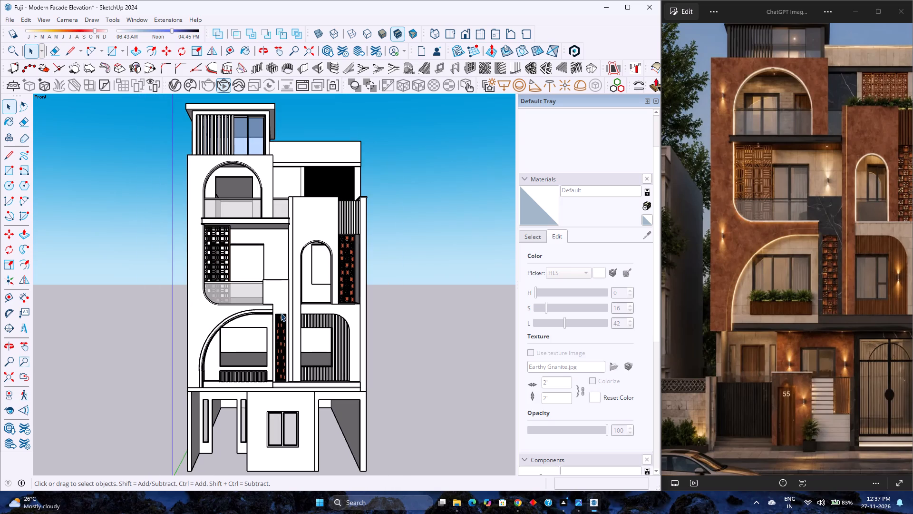
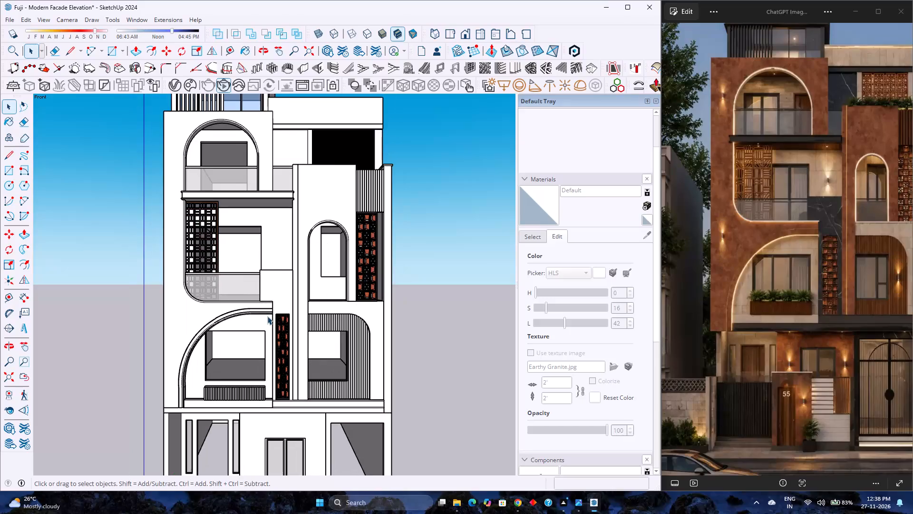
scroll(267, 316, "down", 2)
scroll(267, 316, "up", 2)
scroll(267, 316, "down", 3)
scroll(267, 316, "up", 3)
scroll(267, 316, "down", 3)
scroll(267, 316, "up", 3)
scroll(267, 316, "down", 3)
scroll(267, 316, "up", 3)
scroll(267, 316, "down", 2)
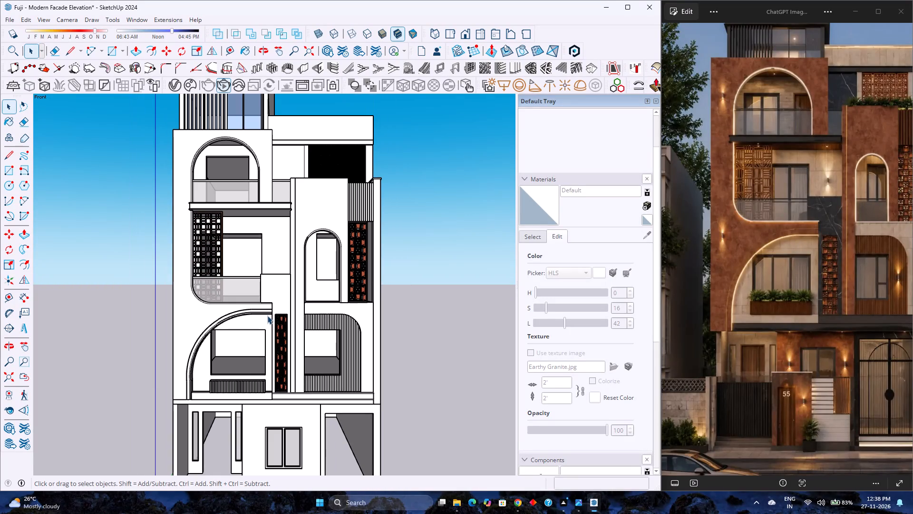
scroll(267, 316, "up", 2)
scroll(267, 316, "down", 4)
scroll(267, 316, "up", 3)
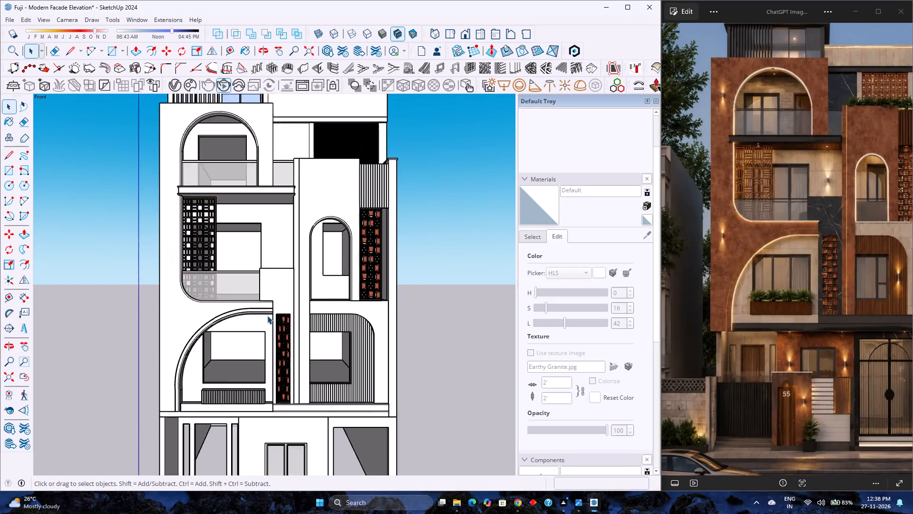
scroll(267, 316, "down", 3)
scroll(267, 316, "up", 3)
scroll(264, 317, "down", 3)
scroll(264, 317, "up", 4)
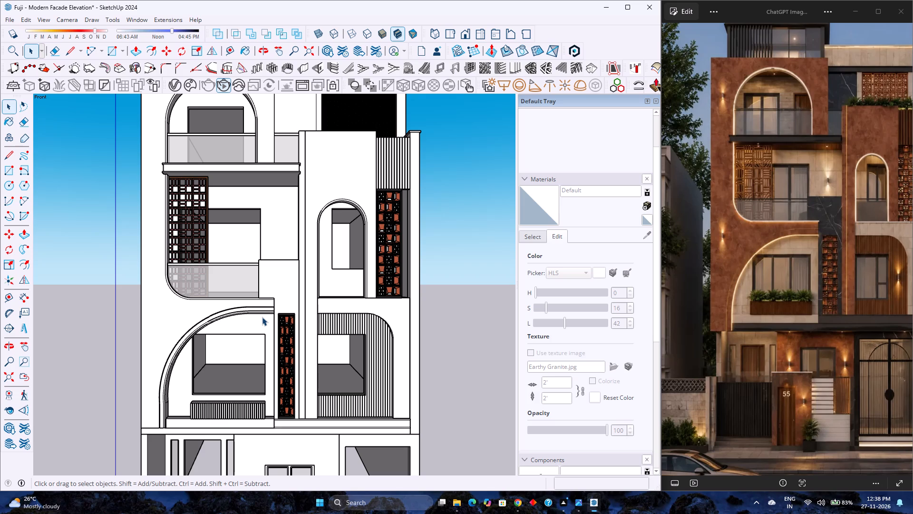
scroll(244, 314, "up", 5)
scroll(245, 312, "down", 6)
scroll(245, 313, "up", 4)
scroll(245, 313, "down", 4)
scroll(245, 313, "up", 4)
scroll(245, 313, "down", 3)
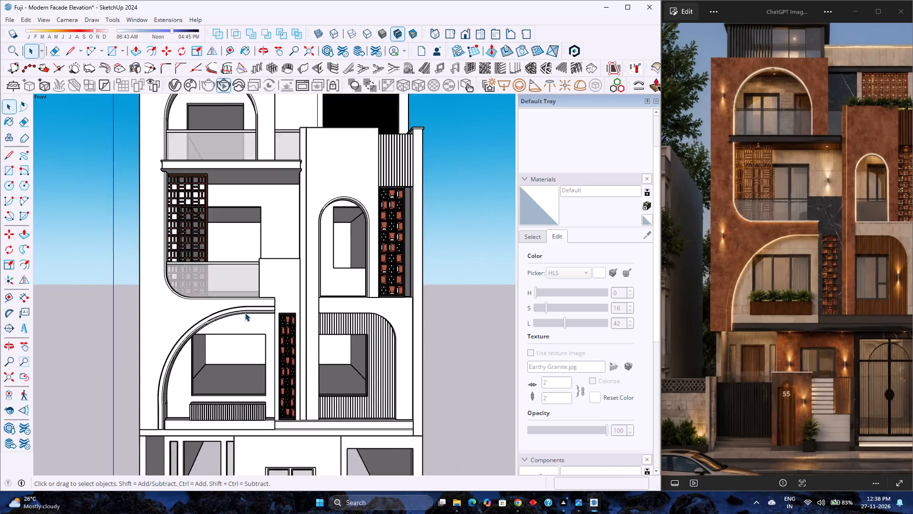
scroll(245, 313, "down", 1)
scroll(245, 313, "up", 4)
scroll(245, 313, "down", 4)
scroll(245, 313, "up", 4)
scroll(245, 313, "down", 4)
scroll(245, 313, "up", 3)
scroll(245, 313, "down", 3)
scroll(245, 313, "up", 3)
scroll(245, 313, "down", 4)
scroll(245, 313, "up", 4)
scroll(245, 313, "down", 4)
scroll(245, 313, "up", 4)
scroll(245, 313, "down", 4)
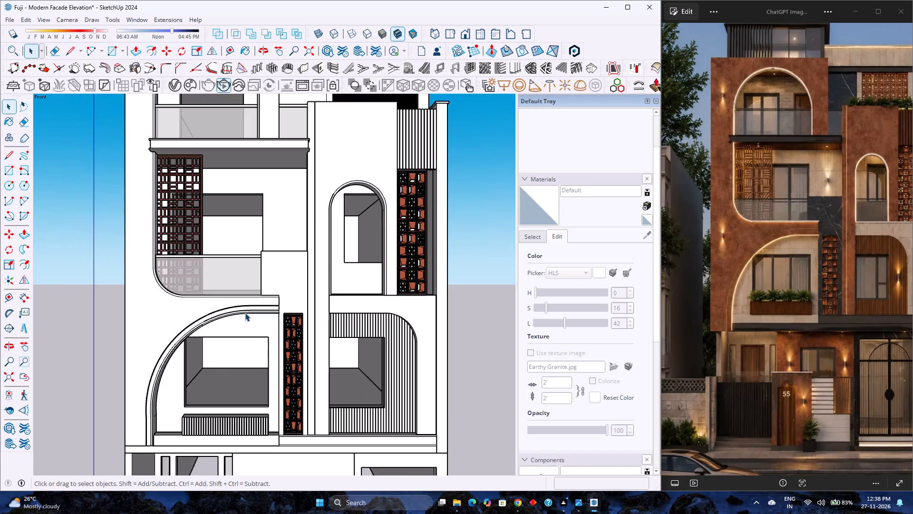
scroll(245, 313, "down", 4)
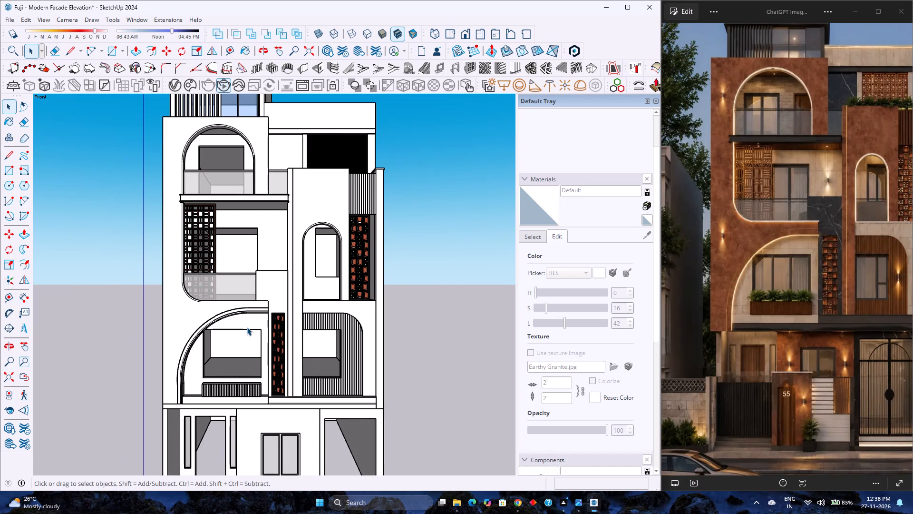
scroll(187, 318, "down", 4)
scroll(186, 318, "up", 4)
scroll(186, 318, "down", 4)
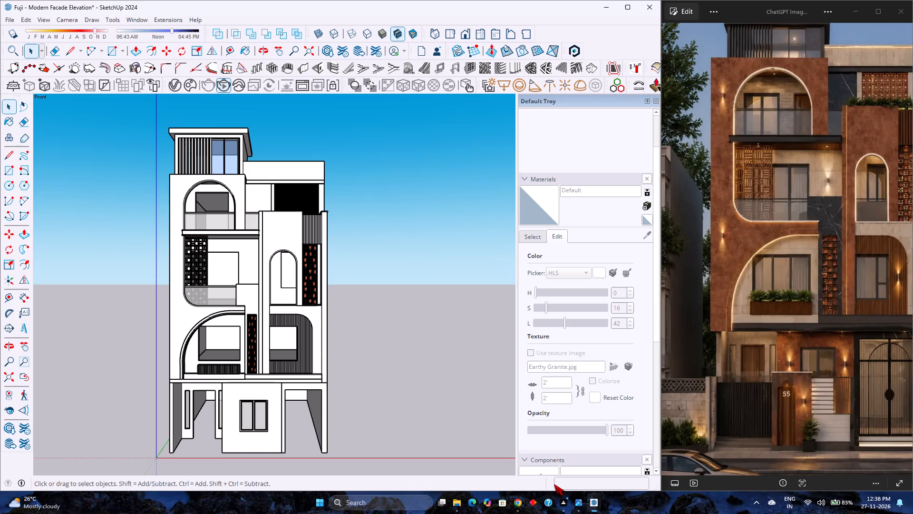
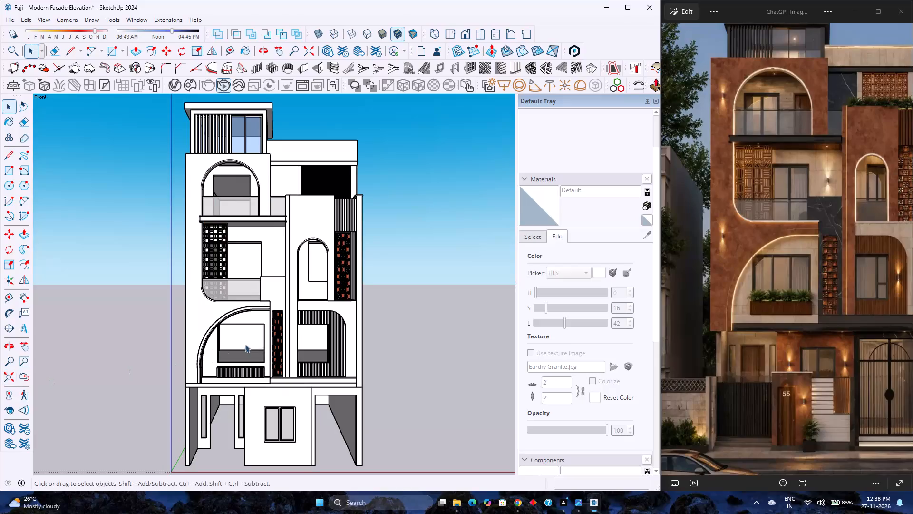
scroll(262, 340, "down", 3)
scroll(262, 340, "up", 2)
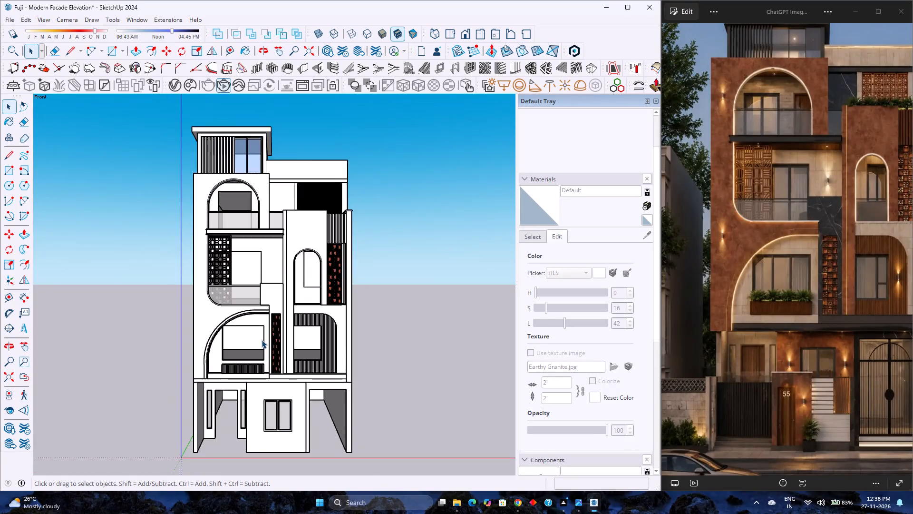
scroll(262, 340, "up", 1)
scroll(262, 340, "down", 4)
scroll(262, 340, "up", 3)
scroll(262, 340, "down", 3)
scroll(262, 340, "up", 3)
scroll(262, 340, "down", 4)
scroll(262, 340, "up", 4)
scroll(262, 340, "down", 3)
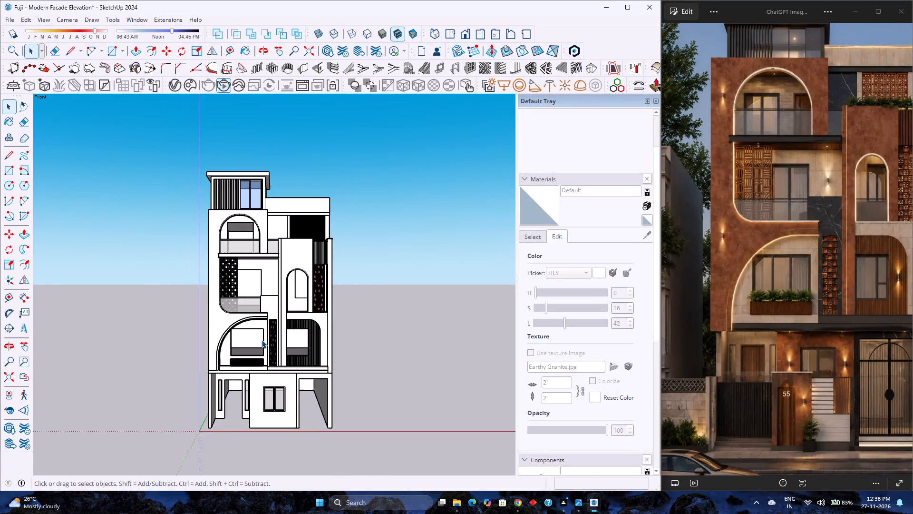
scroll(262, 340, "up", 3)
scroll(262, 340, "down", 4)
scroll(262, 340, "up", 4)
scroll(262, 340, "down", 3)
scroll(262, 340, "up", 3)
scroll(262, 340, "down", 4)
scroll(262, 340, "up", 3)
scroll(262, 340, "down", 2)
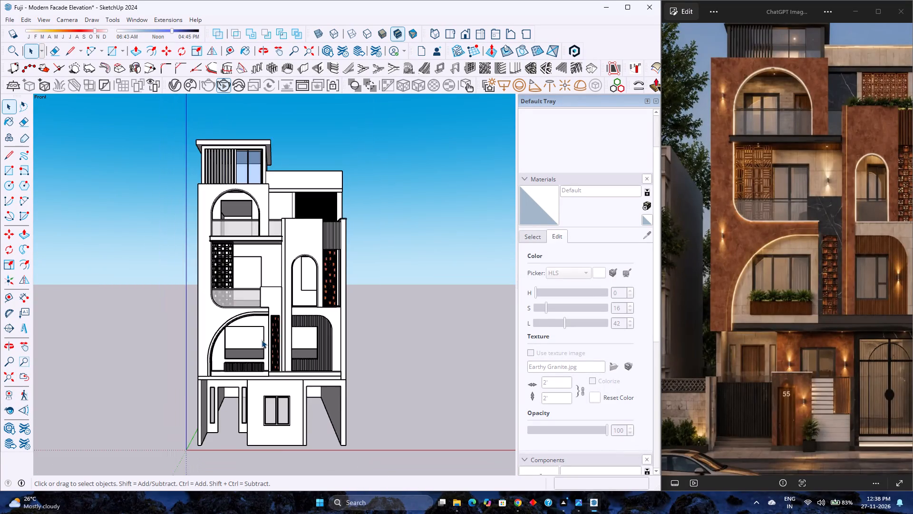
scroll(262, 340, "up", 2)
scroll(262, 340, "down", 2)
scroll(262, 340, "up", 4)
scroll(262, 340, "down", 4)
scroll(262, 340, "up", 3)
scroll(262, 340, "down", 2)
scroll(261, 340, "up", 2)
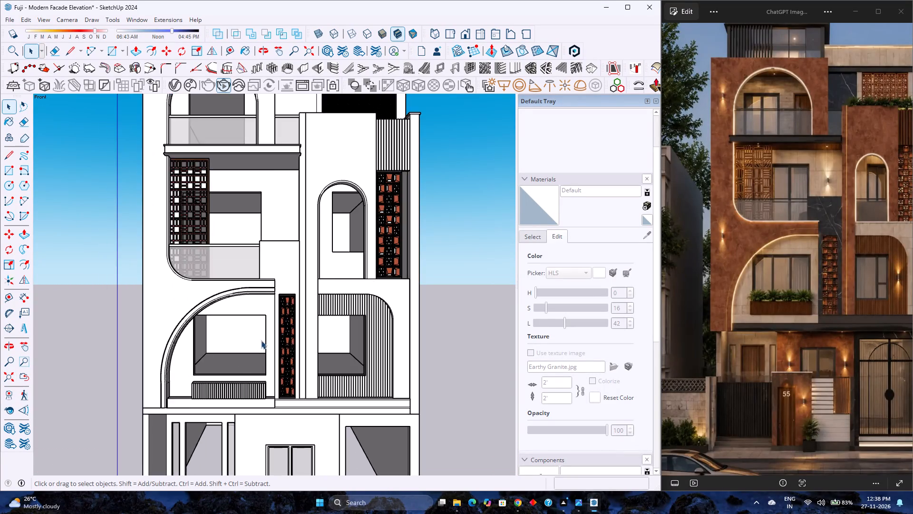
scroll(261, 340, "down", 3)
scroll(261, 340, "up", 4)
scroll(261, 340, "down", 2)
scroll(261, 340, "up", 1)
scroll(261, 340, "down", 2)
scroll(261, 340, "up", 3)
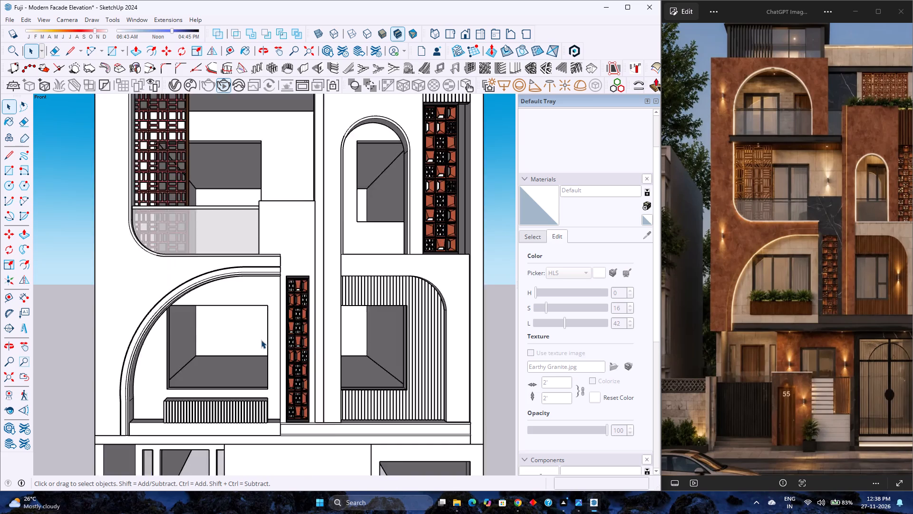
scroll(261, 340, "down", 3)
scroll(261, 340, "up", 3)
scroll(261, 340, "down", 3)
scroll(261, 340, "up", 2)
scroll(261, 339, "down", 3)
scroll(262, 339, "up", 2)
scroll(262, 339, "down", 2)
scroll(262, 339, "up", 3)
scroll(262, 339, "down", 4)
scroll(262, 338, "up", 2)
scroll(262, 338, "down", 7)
Open the nested rooftop group for editing and hide the rooftop room's side wall face that looks onto the terrace.
middle_click_drag(326, 350, 145, 327)
middle_click(144, 327)
middle_click(144, 327)
scroll(258, 244, "down", 3)
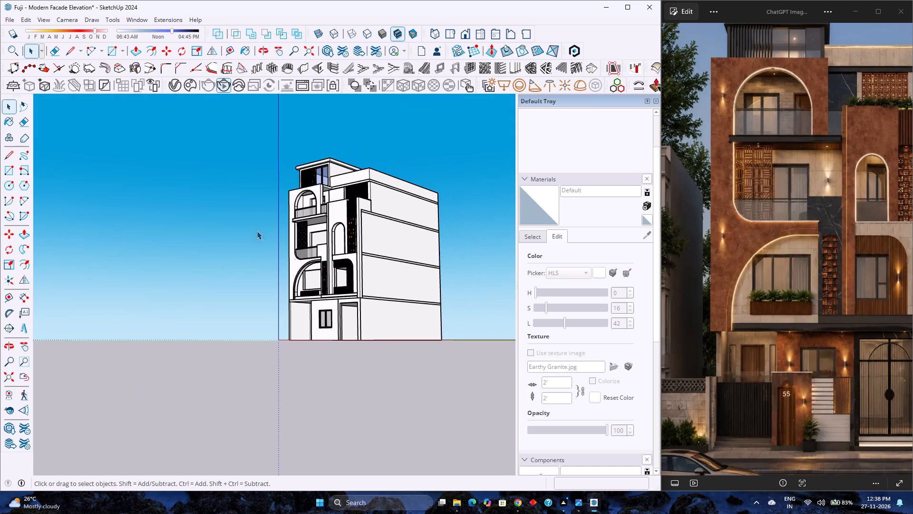
scroll(724, 206, "down", 4)
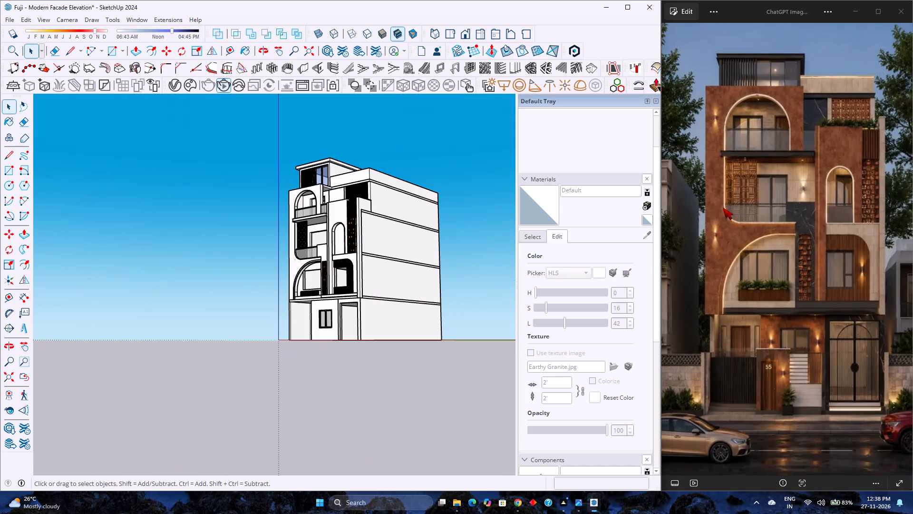
scroll(341, 147, "up", 6)
middle_click_drag(378, 176, 367, 246)
middle_click(367, 247)
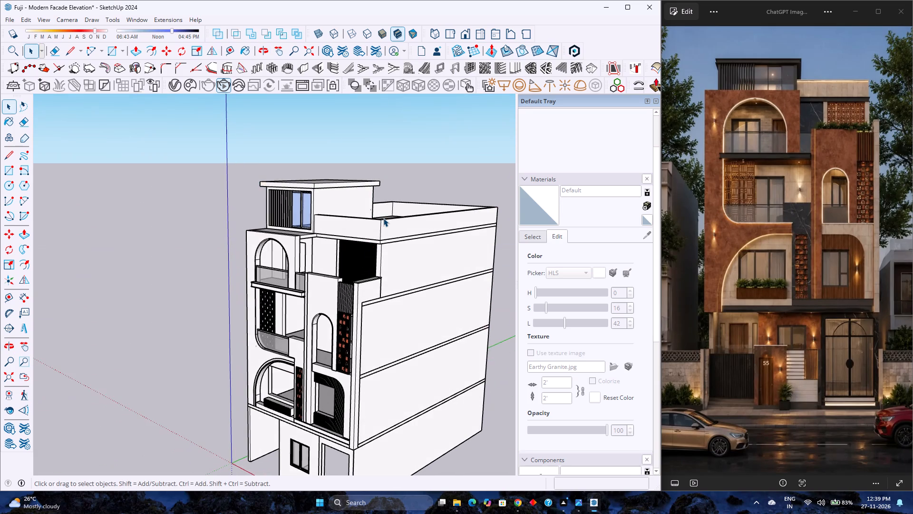
double_click(383, 218)
scroll(378, 227, "up", 4)
left_click(377, 224)
double_click(374, 220)
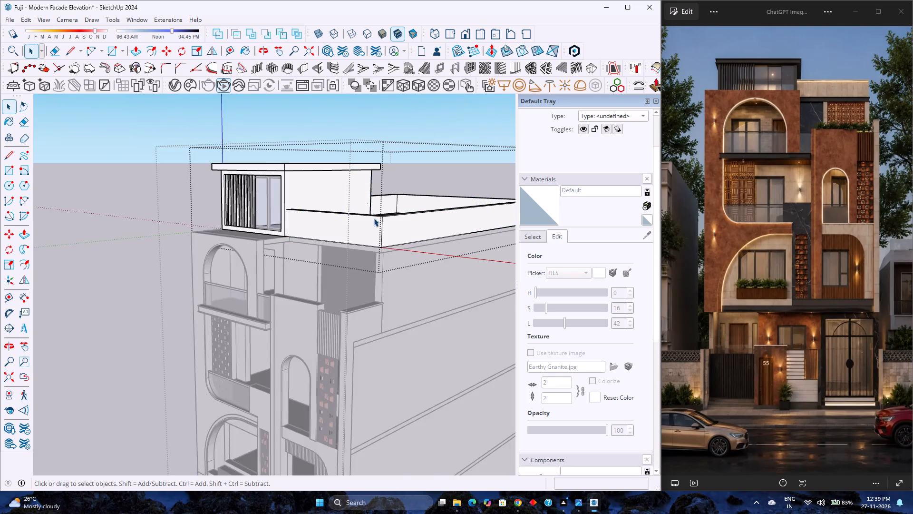
scroll(374, 216, "up", 3)
middle_click_drag(374, 216, 346, 272)
scroll(373, 198, "up", 4)
double_click(379, 194)
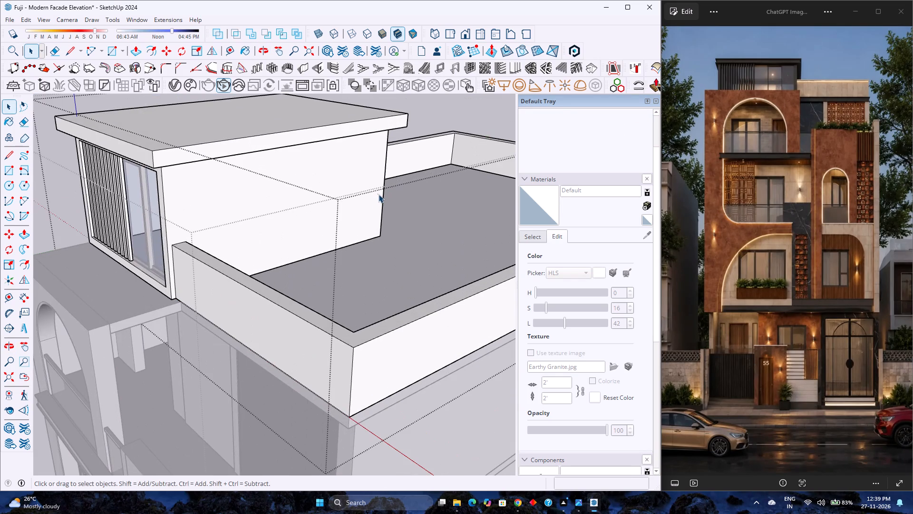
scroll(379, 194, "up", 2)
left_click(365, 176)
right_click(365, 176)
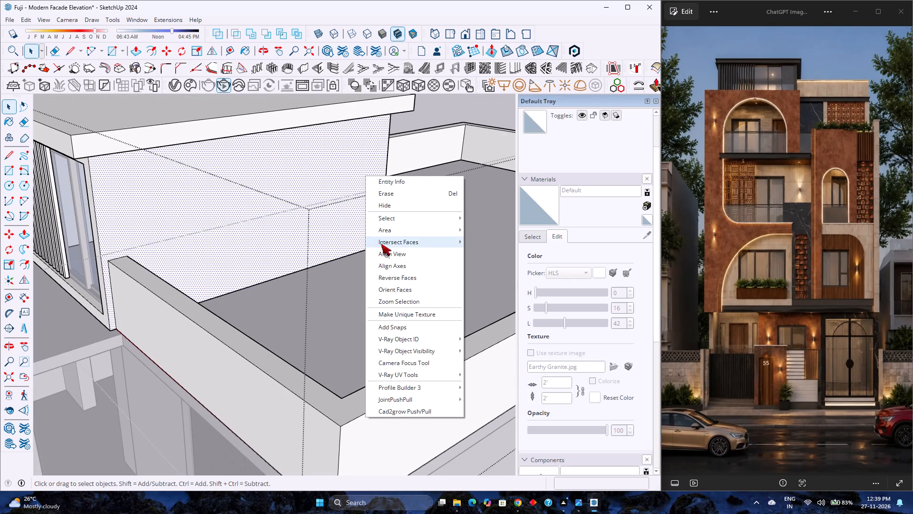
left_click(389, 204)
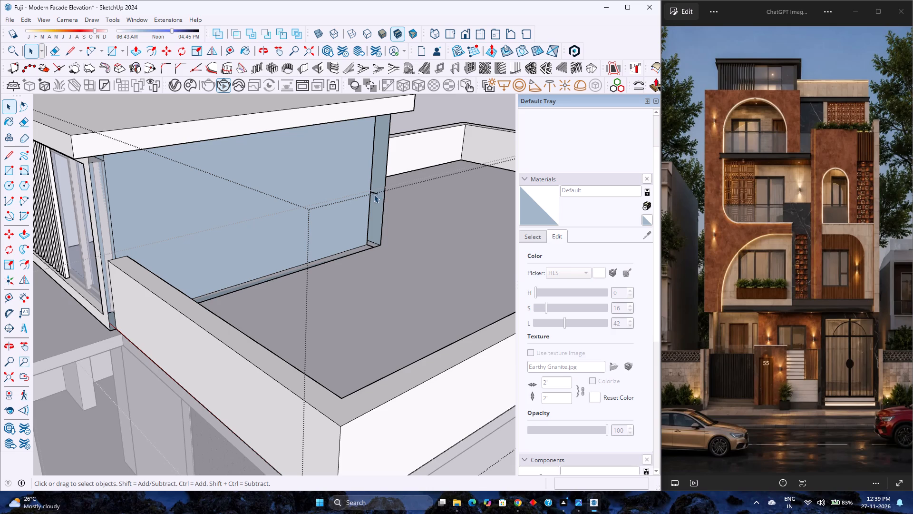
Erase the two short stray edges at the far end of the rooftop room's wall, inside the hidden face.
left_click(374, 192)
scroll(371, 217, "up", 6)
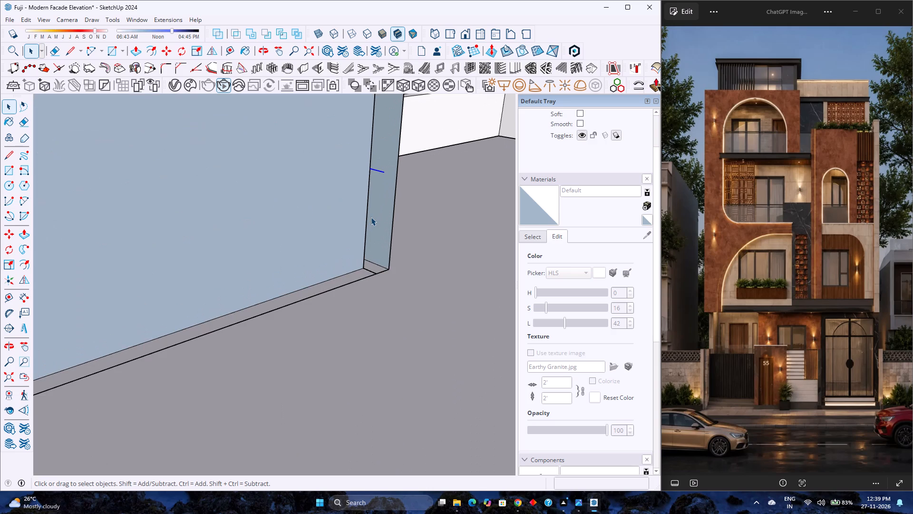
key("Delete")
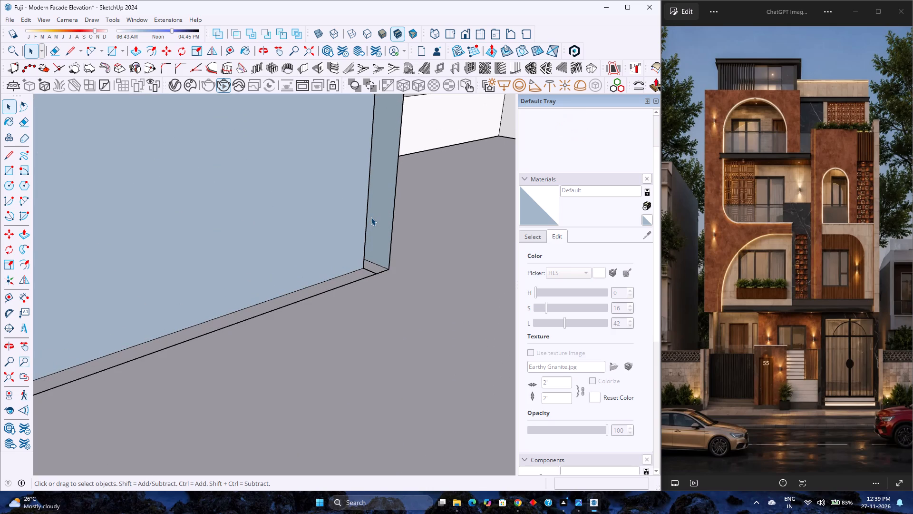
left_click(372, 271)
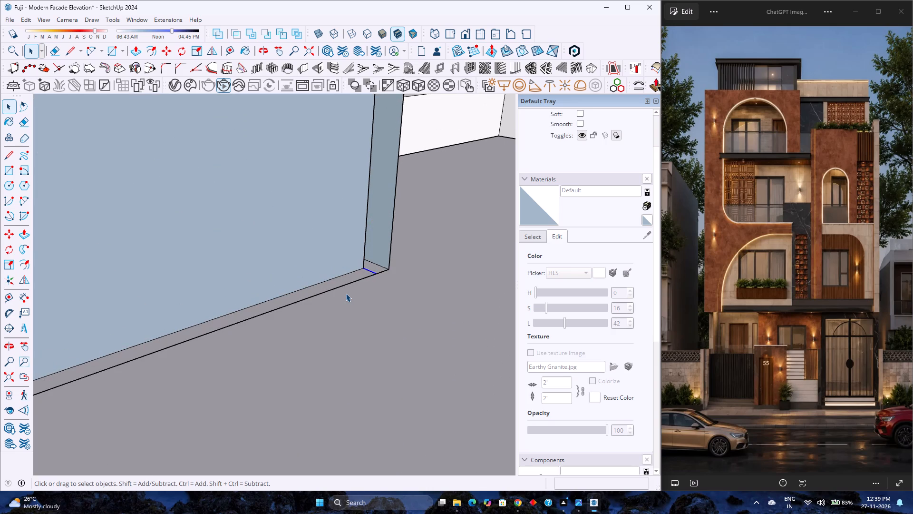
key("Delete")
Unhide all hidden geometry in the rooftop group.
scroll(350, 302, "down", 11)
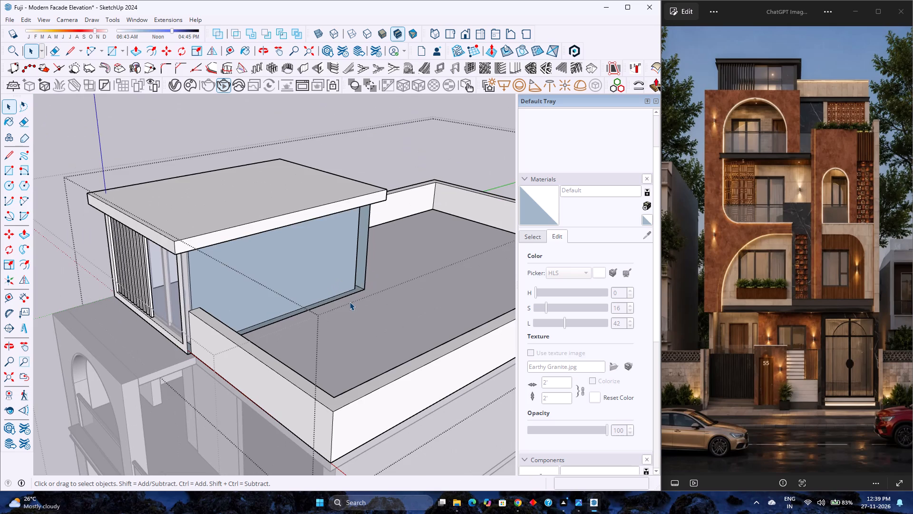
left_click(26, 20)
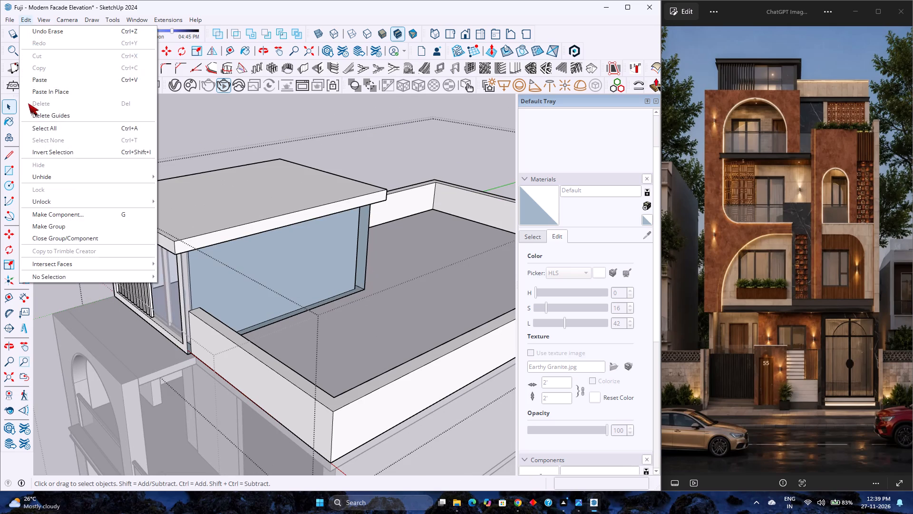
left_click(172, 200)
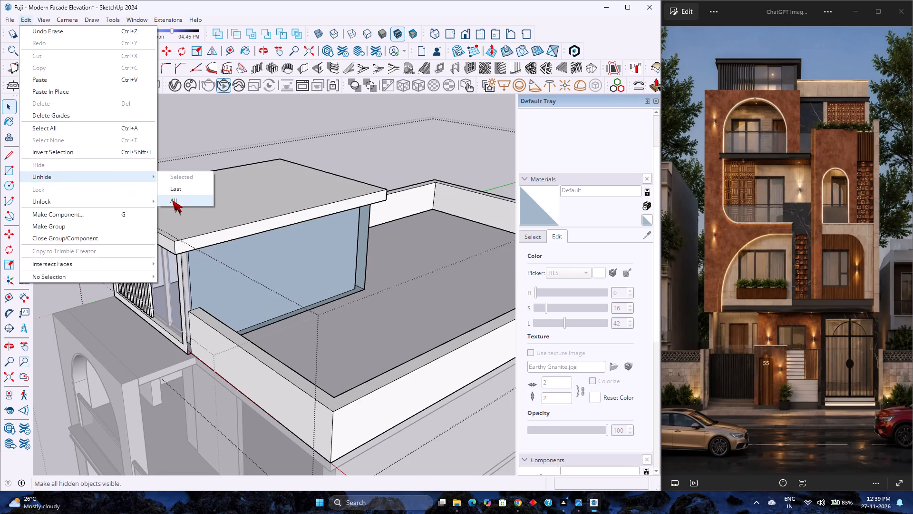
Offset the parapet's outer top edges along the front and long side outward by 2".
left_click(272, 367)
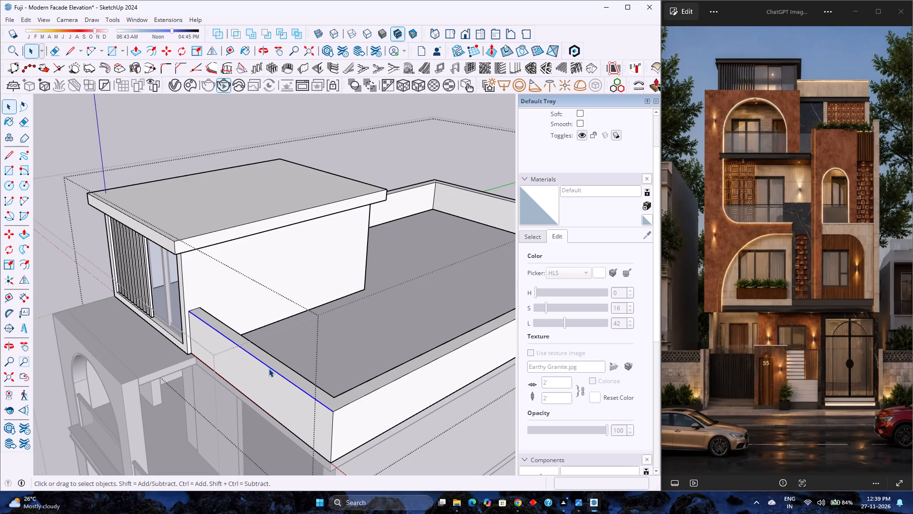
left_click(374, 391, "ctrl")
scroll(288, 374, "down", 9)
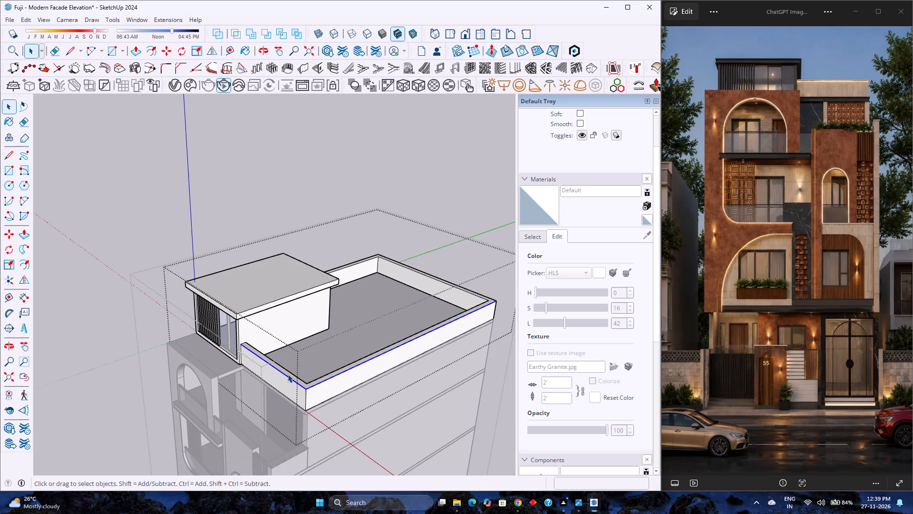
left_click(155, 49)
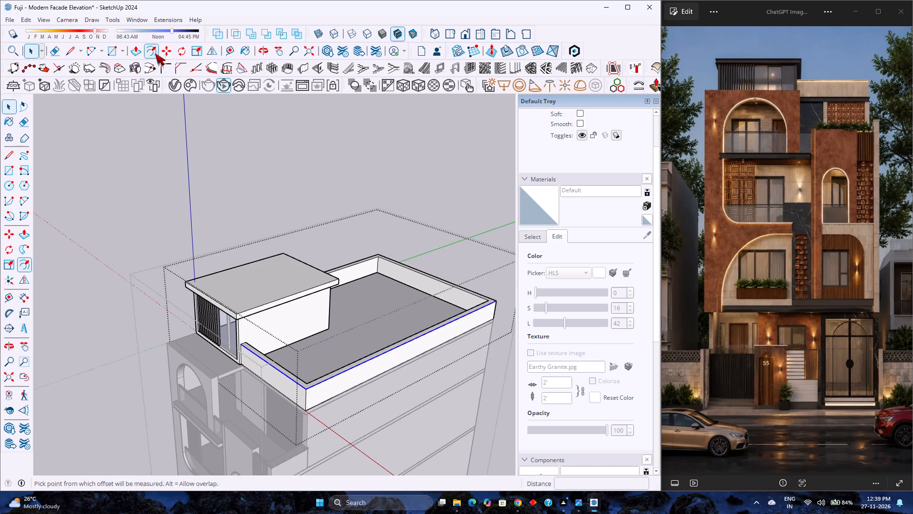
left_click(282, 376)
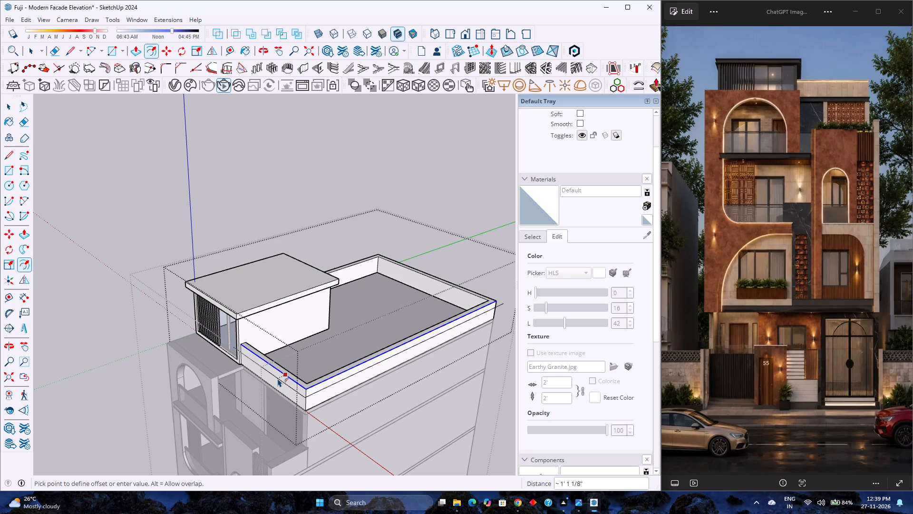
key("2")
key("Return")
Draw short lines joining both ends of the offset edges to the parapet's corners, closing the narrow strip into a face.
scroll(283, 369, "up", 8)
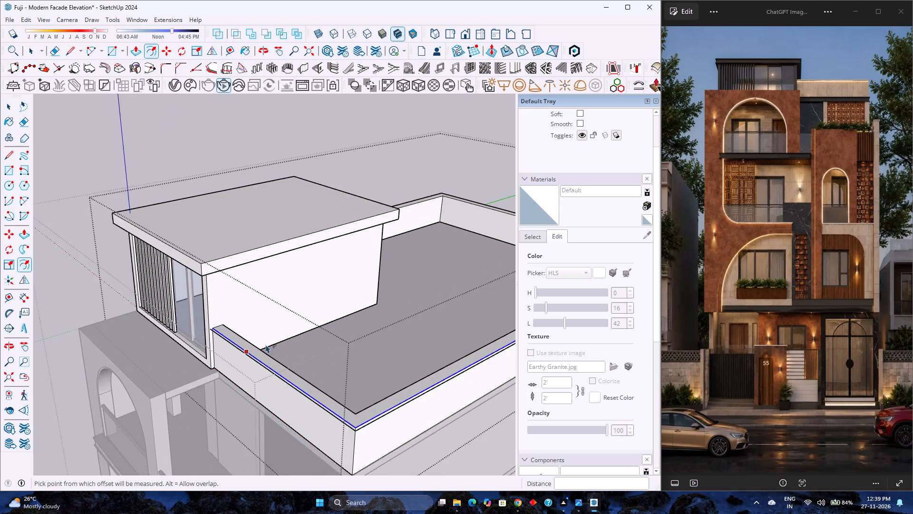
scroll(266, 345, "up", 8)
key("l")
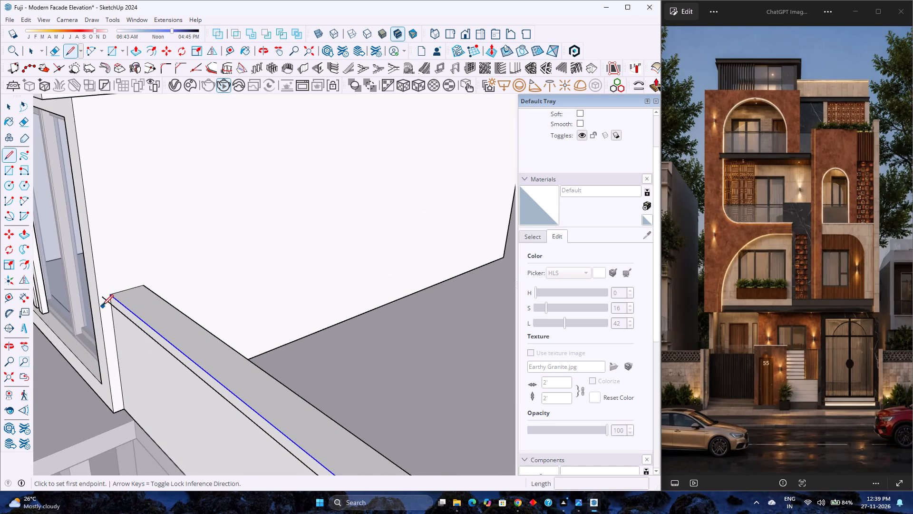
scroll(102, 306, "up", 2)
left_click(114, 292)
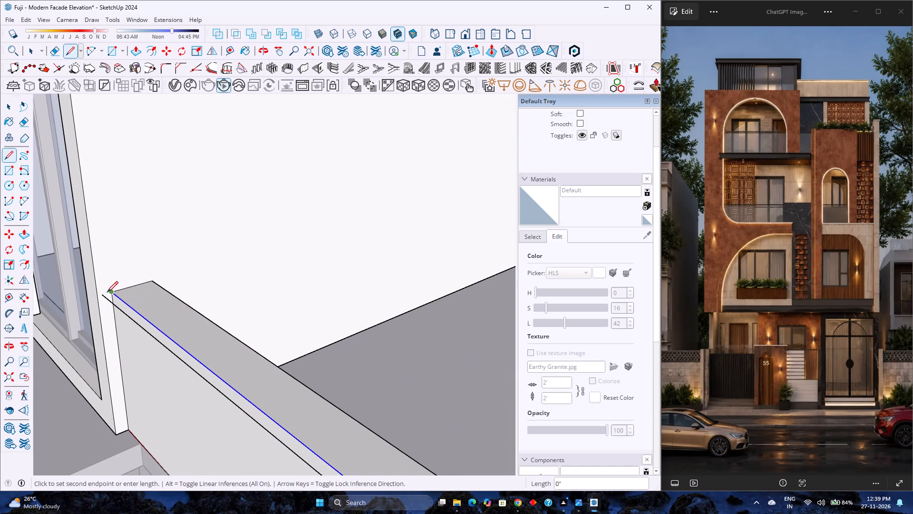
left_click(103, 294)
scroll(103, 294, "down", 7)
key("Escape")
scroll(103, 294, "down", 3)
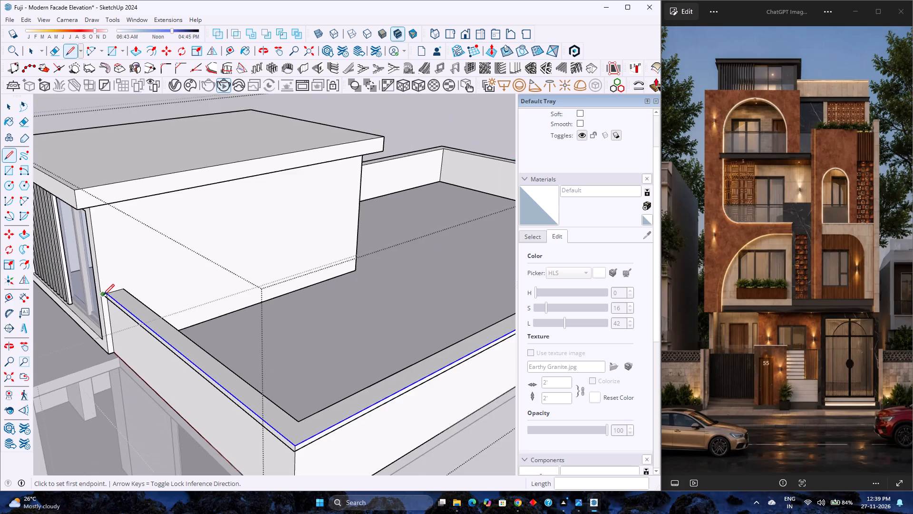
scroll(103, 295, "down", 7)
scroll(467, 262, "up", 1)
scroll(466, 263, "up", 1, "shift")
middle_click_drag(466, 263, 461, 266, "shift")
middle_click_drag(459, 267, 447, 274, "shift")
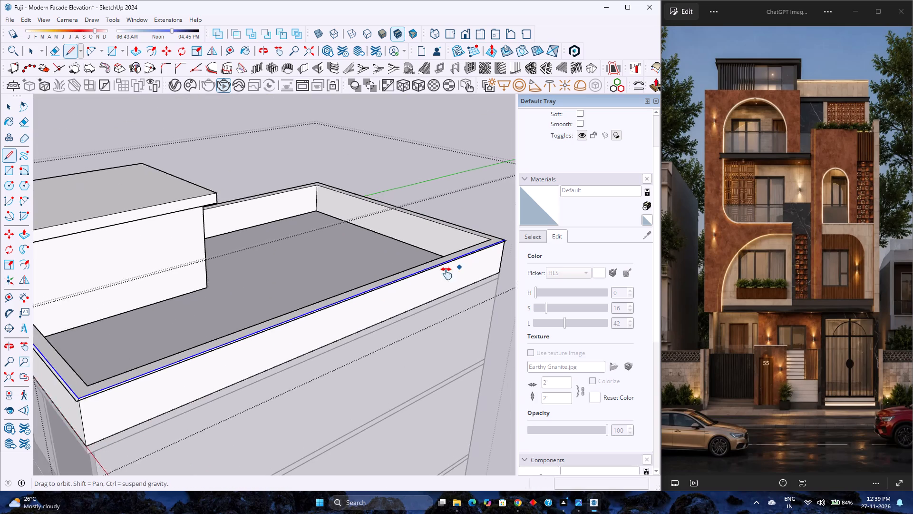
middle_click_drag(447, 274, 326, 311, "shift")
middle_click(326, 311, "shift")
scroll(387, 275, "up", 9)
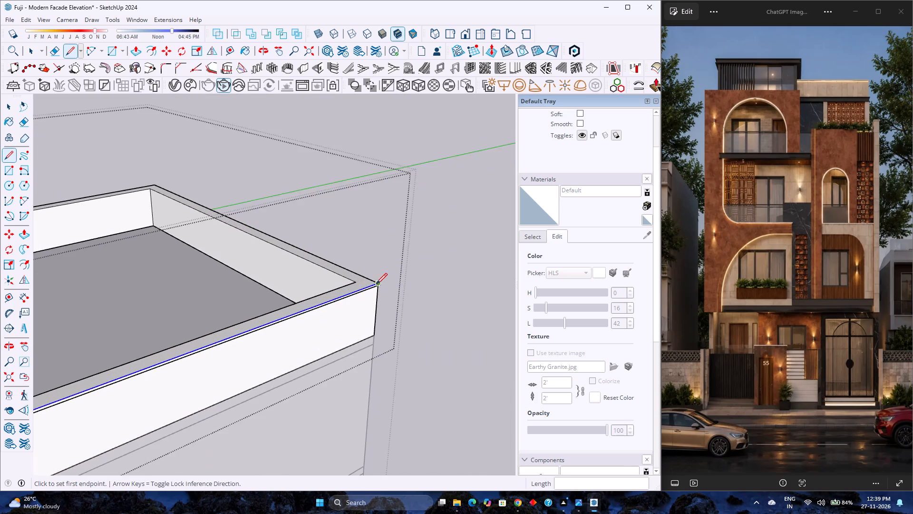
scroll(376, 284, "up", 6)
left_click(392, 284)
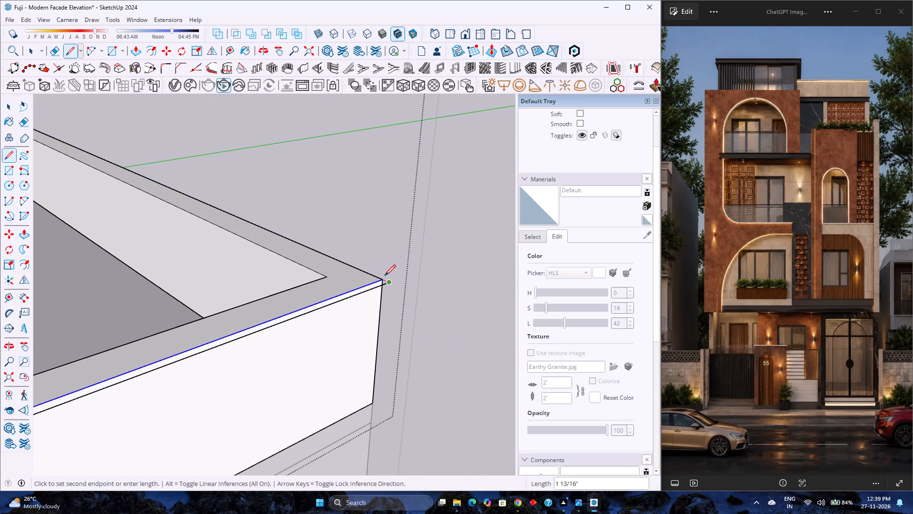
left_click(381, 276)
Push/Pull the narrow strip around the parapet's outer top edge 2" downward to form a projecting coping.
key("p")
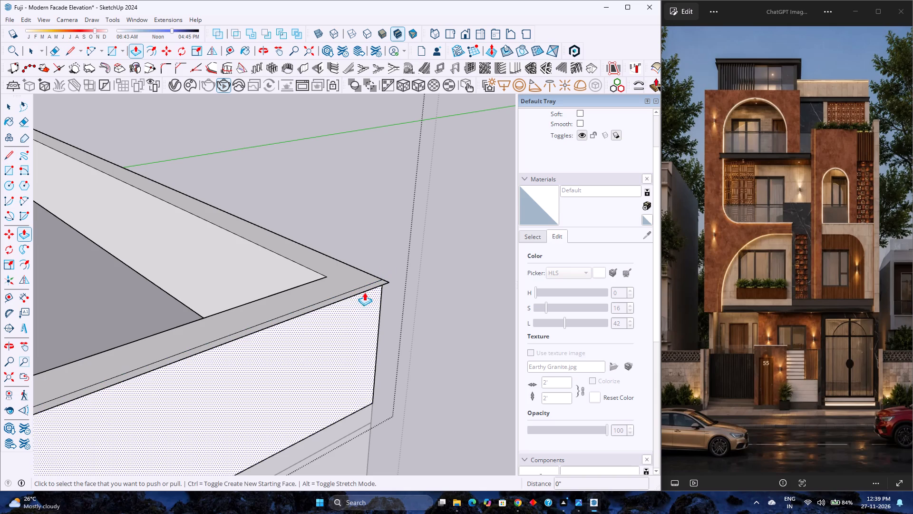
left_click(366, 287)
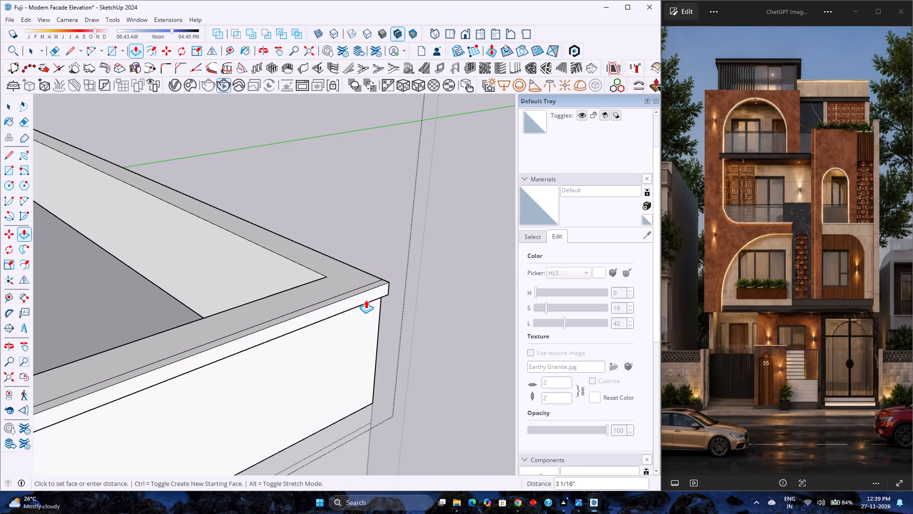
key("2")
key("Return")
Examine the projecting parapet coping from the front of the building and at its outer corner.
scroll(368, 298, "down", 11)
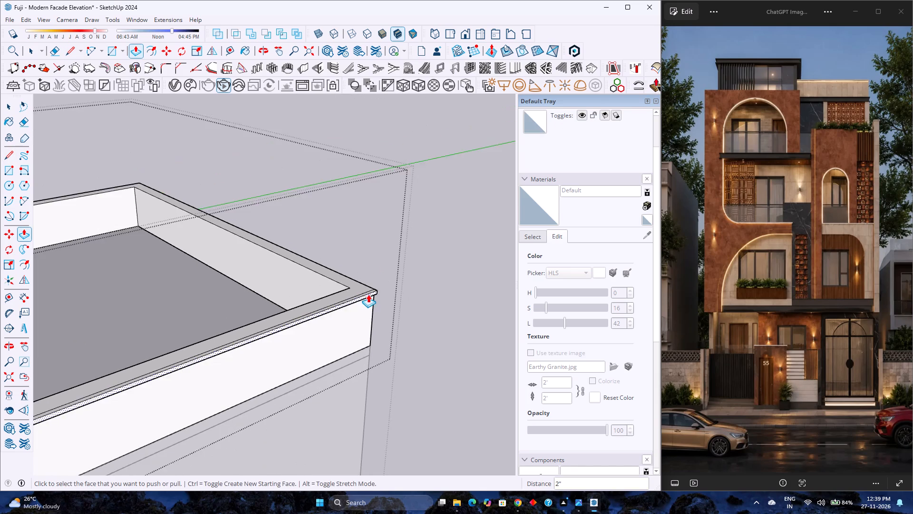
scroll(368, 294, "down", 12)
middle_click_drag(295, 310, 378, 270, "shift")
middle_click(378, 270, "shift")
middle_click_drag(280, 280, 436, 195)
scroll(379, 228, "up", 2)
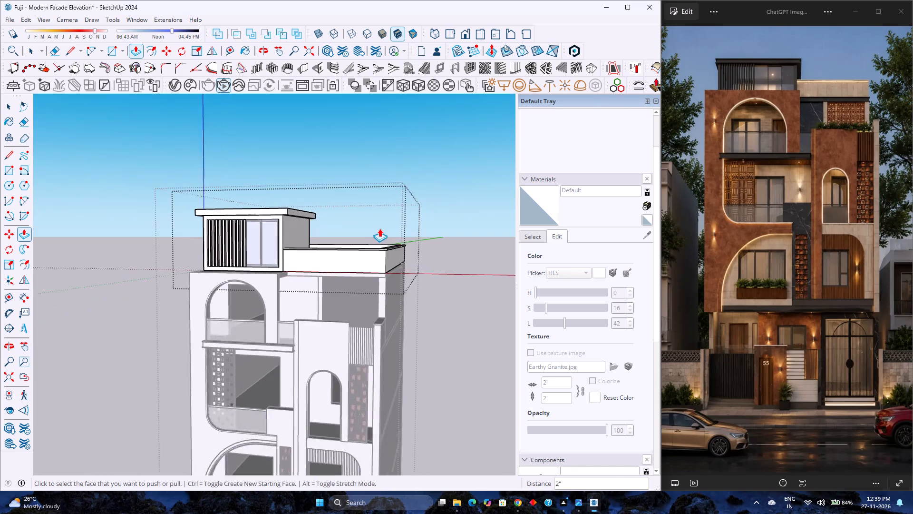
scroll(379, 228, "up", 8)
middle_click_drag(372, 251, 423, 201)
middle_click(423, 201)
scroll(361, 265, "up", 6)
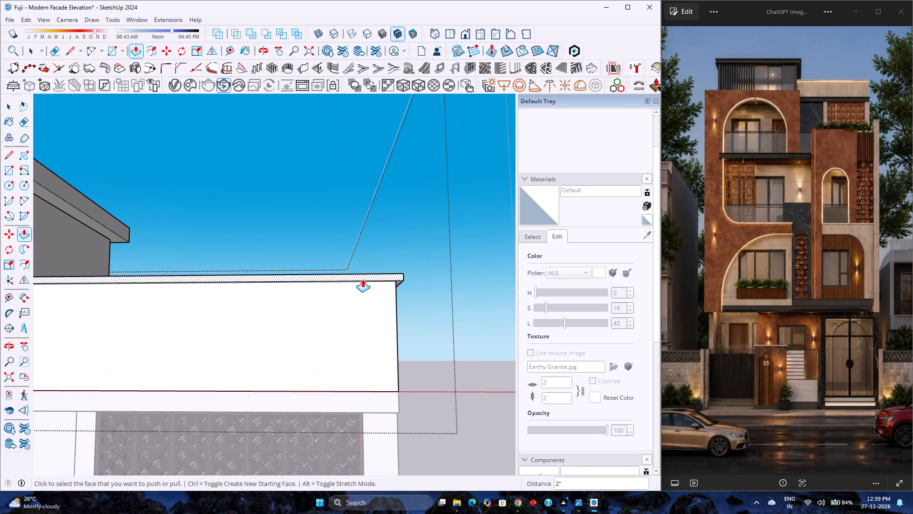
Check the coping's underside at the parapet's outer corner, and close the parapet group.
middle_click_drag(345, 267, 205, 267)
middle_click(204, 267)
middle_click_drag(212, 276, 208, 272)
middle_click_drag(197, 258, 188, 212)
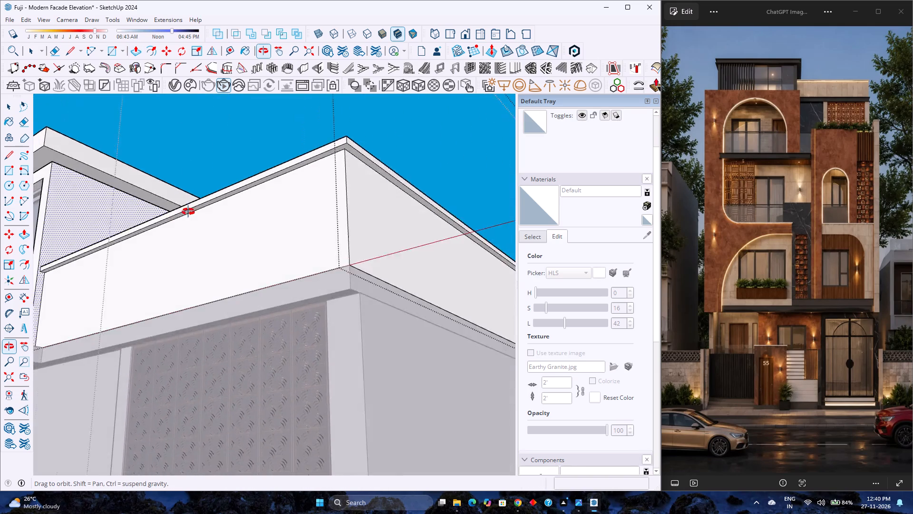
middle_click_drag(188, 212, 232, 241)
middle_click(234, 242)
scroll(235, 243, "down", 5)
key("space")
scroll(241, 240, "down", 4)
left_click(418, 178)
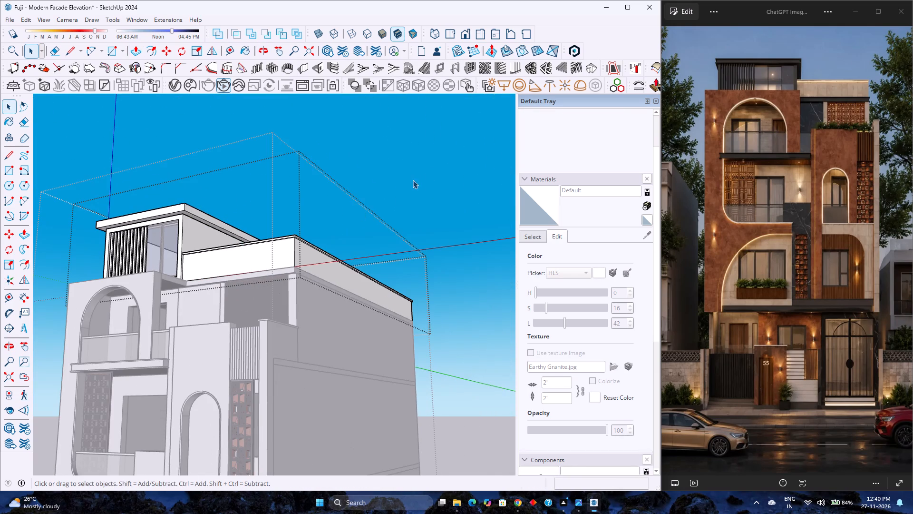
Save the model.
scroll(342, 205, "down", 2)
middle_click_drag(342, 205, 382, 262)
middle_click(382, 262)
key("ctrl+s")
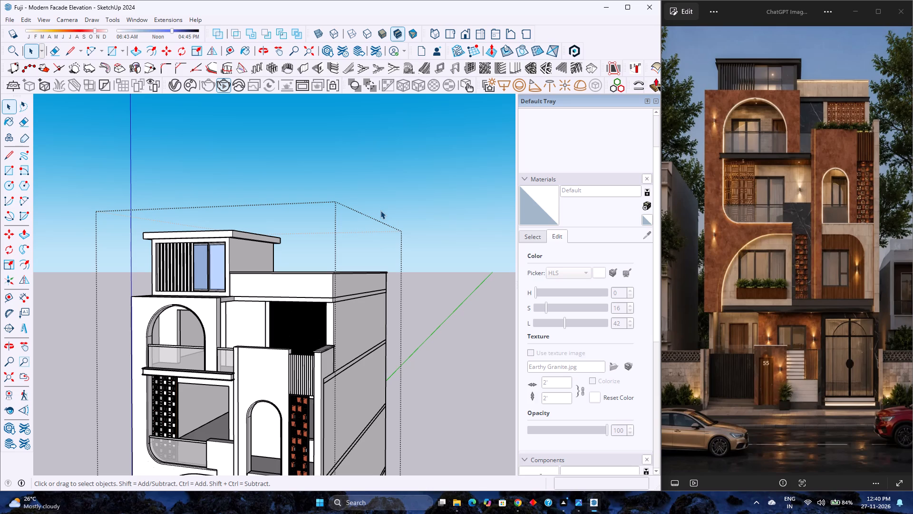
Compare the full front elevation, from the rooftop room down to the ground floor, with the reference image.
left_click(466, 38)
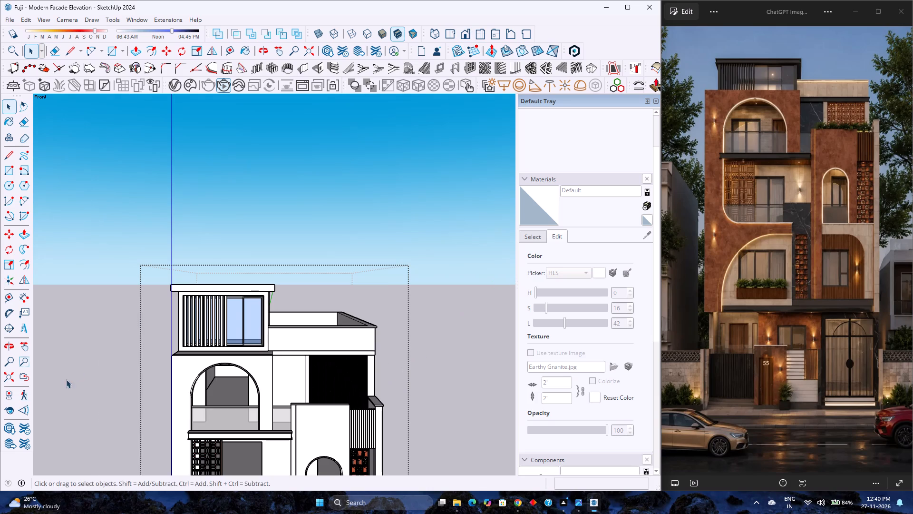
left_click(8, 376)
scroll(274, 268, "down", 3)
scroll(274, 268, "up", 2)
scroll(274, 268, "down", 1)
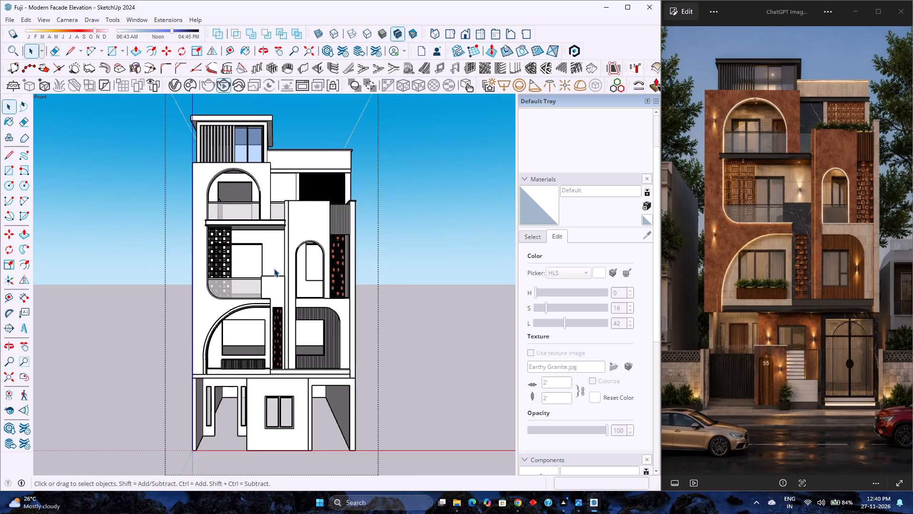
scroll(274, 268, "down", 1)
scroll(274, 268, "up", 3)
scroll(273, 269, "down", 3)
scroll(273, 269, "up", 2)
scroll(273, 269, "down", 3)
scroll(273, 269, "up", 3)
scroll(273, 269, "down", 3)
scroll(272, 271, "up", 3)
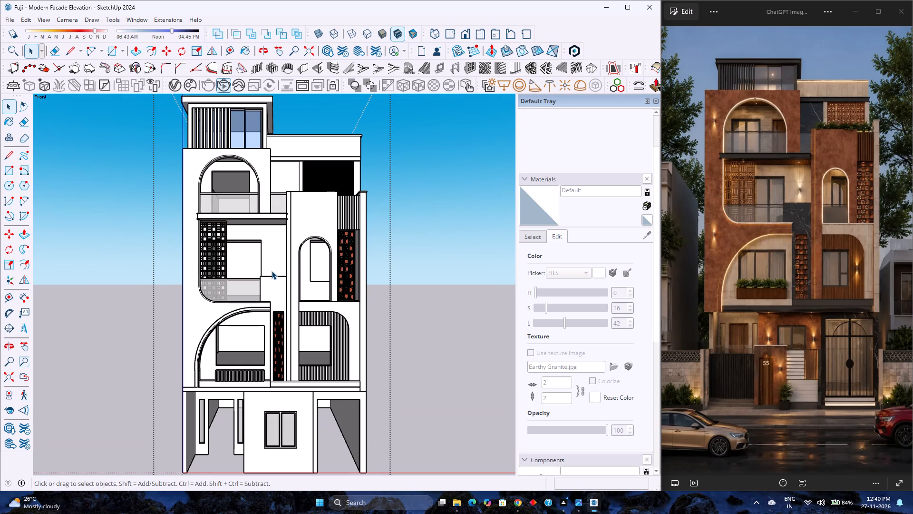
scroll(272, 271, "down", 3)
scroll(271, 272, "up", 3)
scroll(271, 272, "down", 2)
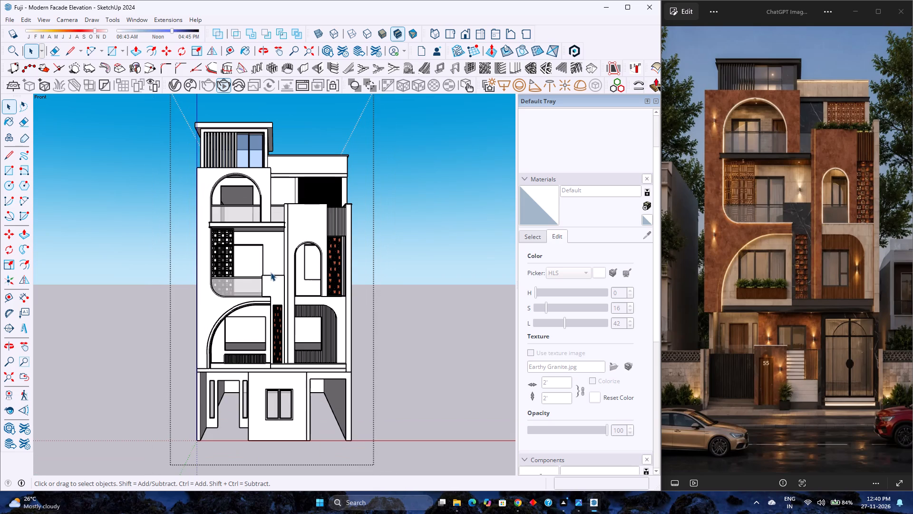
scroll(271, 272, "up", 1)
scroll(271, 274, "down", 3)
scroll(270, 276, "up", 3)
scroll(270, 276, "down", 1)
scroll(270, 276, "up", 2)
scroll(270, 276, "down", 3)
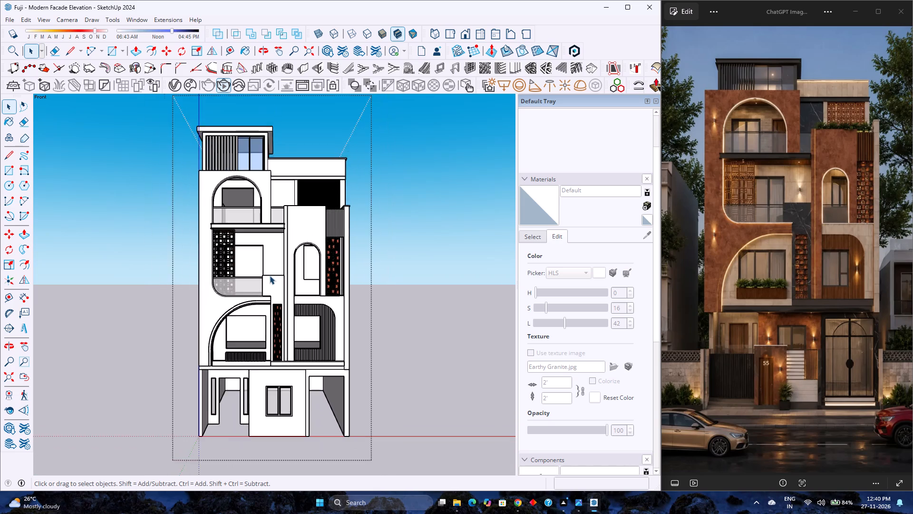
scroll(270, 276, "up", 3)
scroll(270, 276, "down", 3)
scroll(270, 276, "up", 2)
scroll(270, 276, "down", 2)
scroll(270, 276, "up", 3)
scroll(270, 276, "down", 3)
scroll(270, 276, "up", 3)
scroll(270, 276, "down", 4)
scroll(270, 276, "up", 3)
scroll(270, 276, "down", 1)
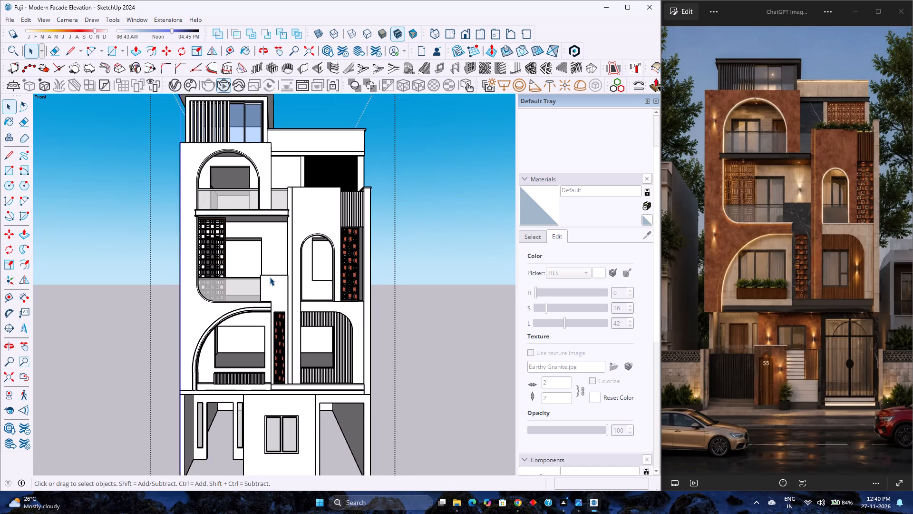
scroll(270, 277, "up", 1)
scroll(270, 277, "down", 2)
scroll(270, 277, "up", 2)
scroll(270, 277, "down", 2)
scroll(270, 277, "up", 2)
scroll(270, 277, "down", 1)
scroll(270, 277, "up", 2)
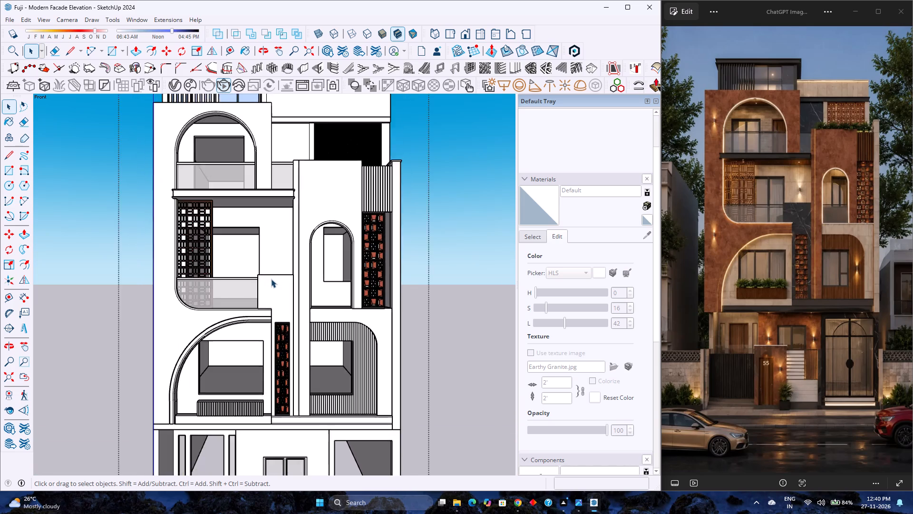
scroll(272, 281, "down", 2)
scroll(272, 282, "up", 2)
scroll(272, 282, "down", 3)
scroll(272, 282, "up", 2)
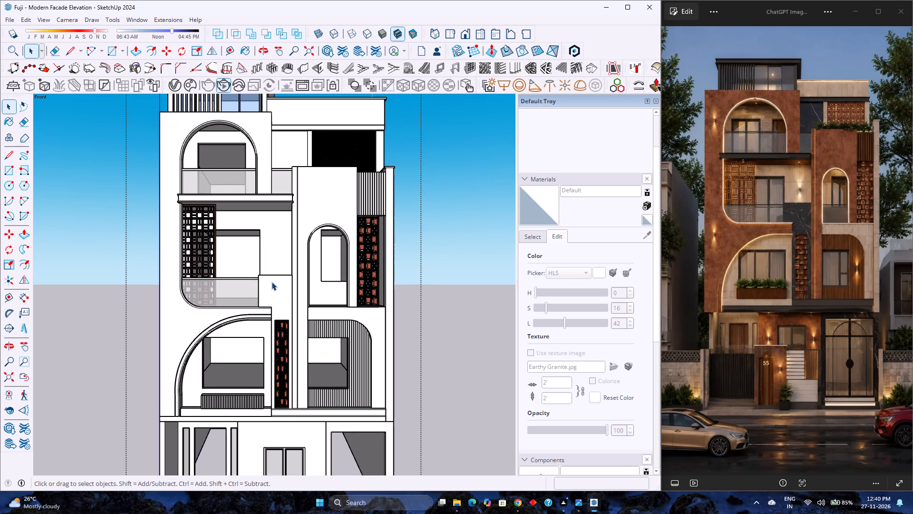
scroll(272, 282, "down", 1)
scroll(272, 282, "up", 2)
scroll(272, 282, "down", 3)
scroll(272, 282, "up", 3)
scroll(272, 282, "down", 3)
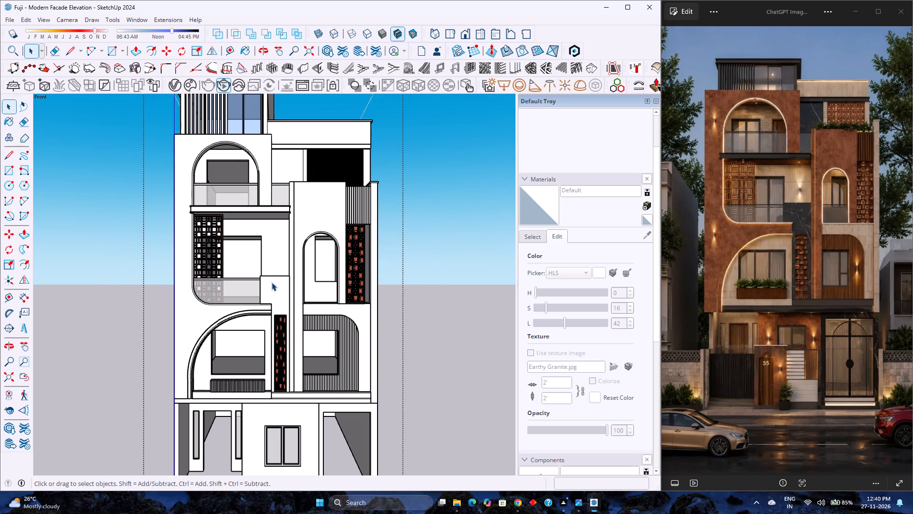
scroll(271, 283, "up", 4)
scroll(271, 283, "down", 8)
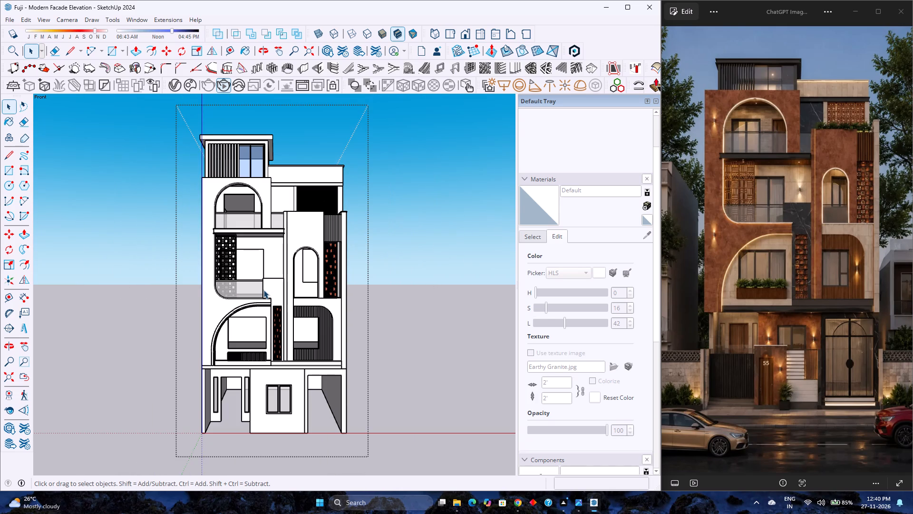
scroll(263, 290, "up", 3)
scroll(263, 290, "down", 3)
scroll(263, 290, "up", 2)
scroll(263, 290, "down", 3)
scroll(263, 290, "up", 3)
scroll(263, 290, "down", 2)
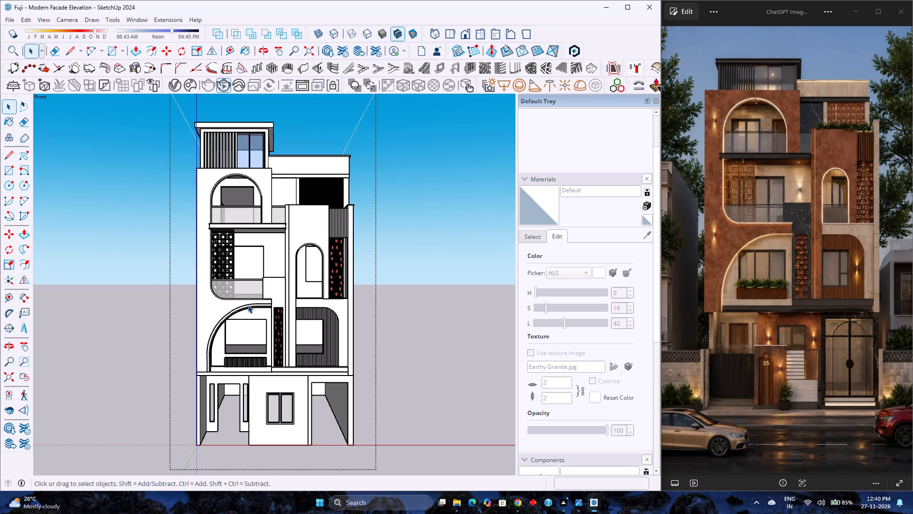
scroll(157, 391, "down", 2)
Examine the whole building's massing from both front corners and straight on from the front.
middle_click_drag(231, 389, 144, 394)
middle_click(143, 394)
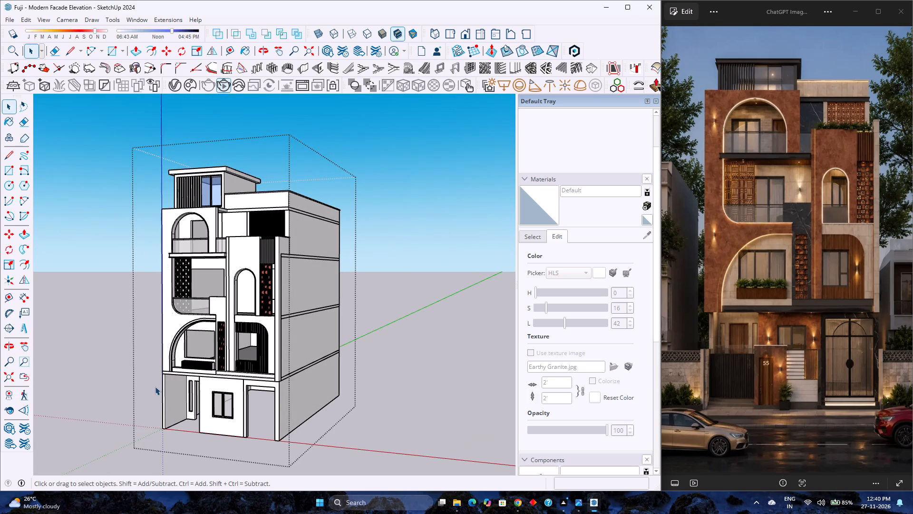
scroll(166, 376, "down", 5)
scroll(166, 376, "up", 3)
scroll(166, 376, "down", 1)
scroll(166, 376, "up", 1)
scroll(166, 376, "down", 2)
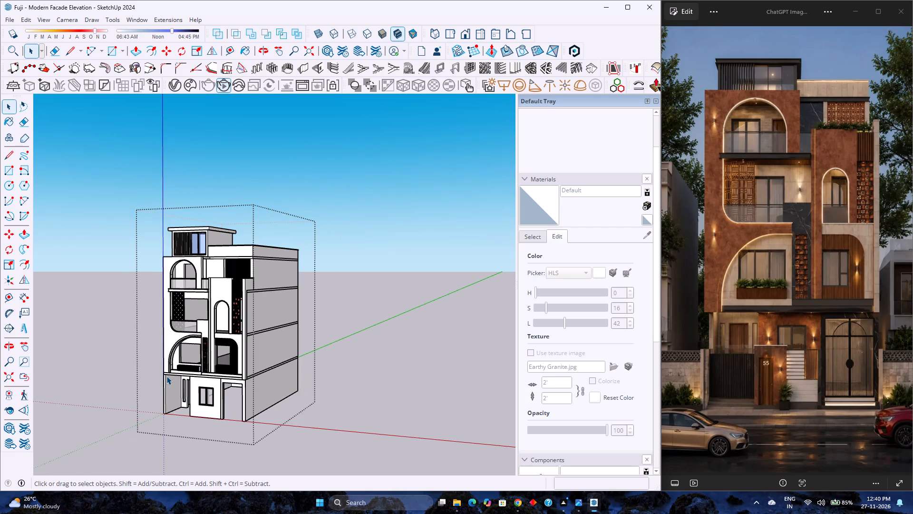
scroll(166, 376, "up", 1)
scroll(166, 376, "down", 2)
scroll(166, 376, "up", 5)
scroll(169, 376, "down", 3)
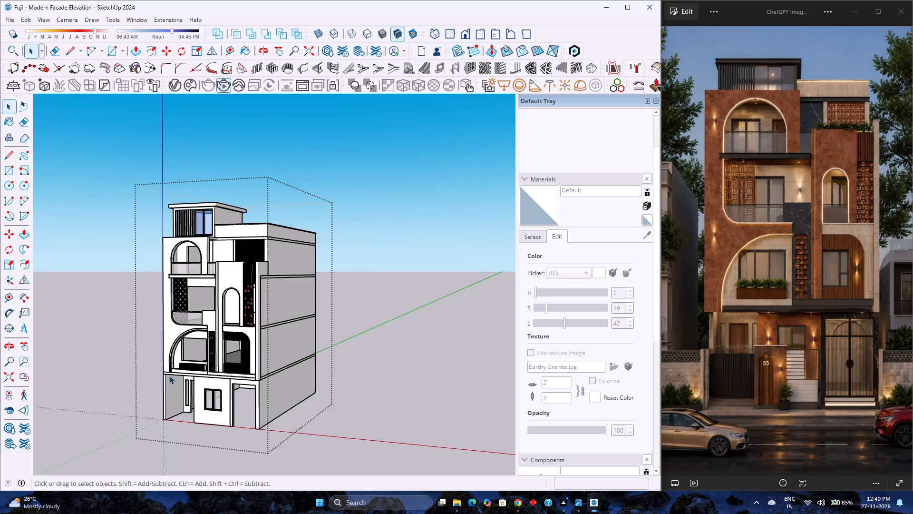
scroll(169, 376, "up", 3)
scroll(169, 376, "down", 3)
scroll(169, 376, "up", 2)
scroll(169, 376, "down", 3)
scroll(169, 376, "up", 2)
scroll(169, 376, "down", 4)
scroll(169, 376, "up", 3)
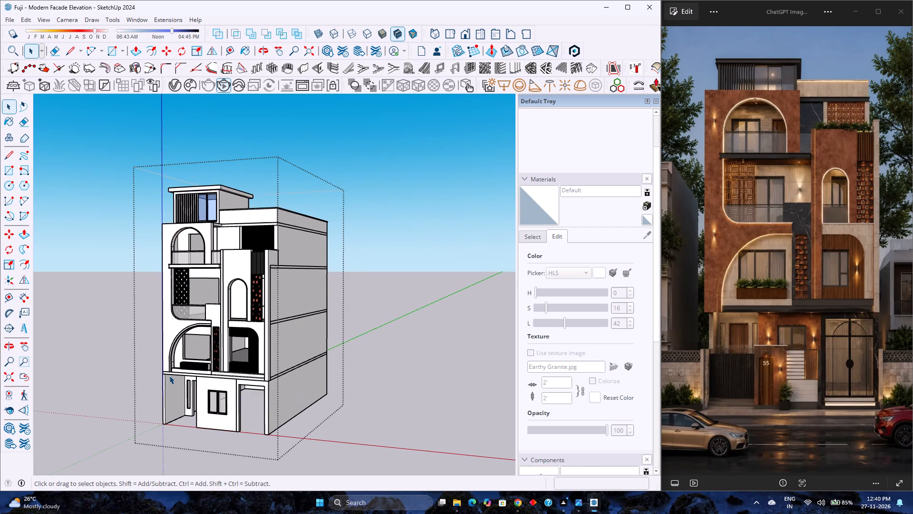
middle_click_drag(163, 379, 316, 371)
middle_click(316, 371)
scroll(317, 368, "down", 1)
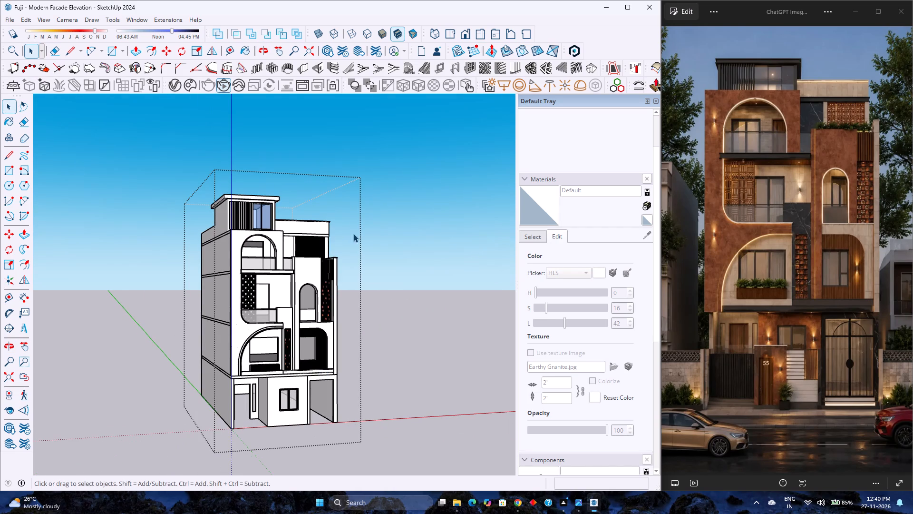
left_click(463, 37)
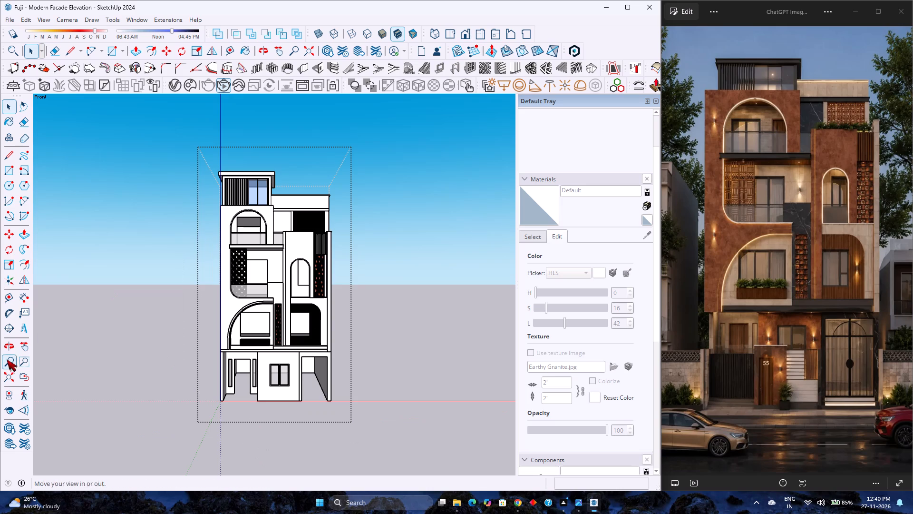
left_click(12, 376)
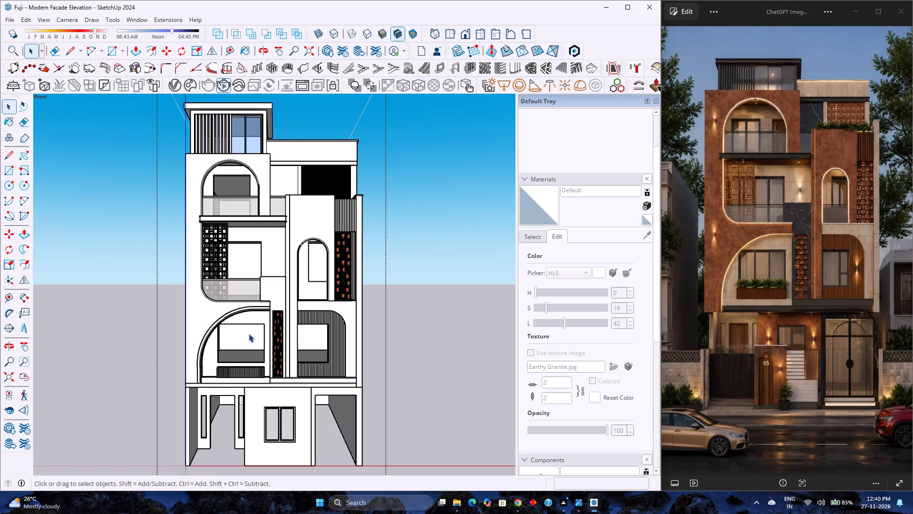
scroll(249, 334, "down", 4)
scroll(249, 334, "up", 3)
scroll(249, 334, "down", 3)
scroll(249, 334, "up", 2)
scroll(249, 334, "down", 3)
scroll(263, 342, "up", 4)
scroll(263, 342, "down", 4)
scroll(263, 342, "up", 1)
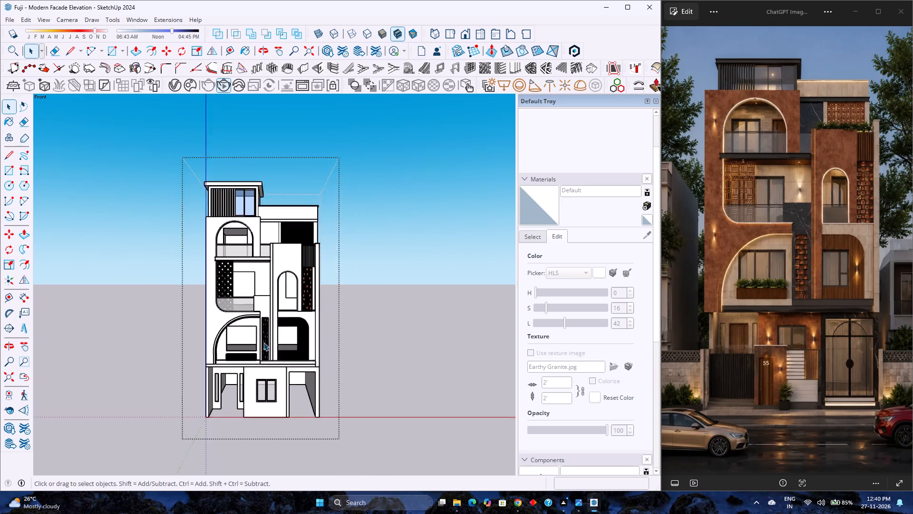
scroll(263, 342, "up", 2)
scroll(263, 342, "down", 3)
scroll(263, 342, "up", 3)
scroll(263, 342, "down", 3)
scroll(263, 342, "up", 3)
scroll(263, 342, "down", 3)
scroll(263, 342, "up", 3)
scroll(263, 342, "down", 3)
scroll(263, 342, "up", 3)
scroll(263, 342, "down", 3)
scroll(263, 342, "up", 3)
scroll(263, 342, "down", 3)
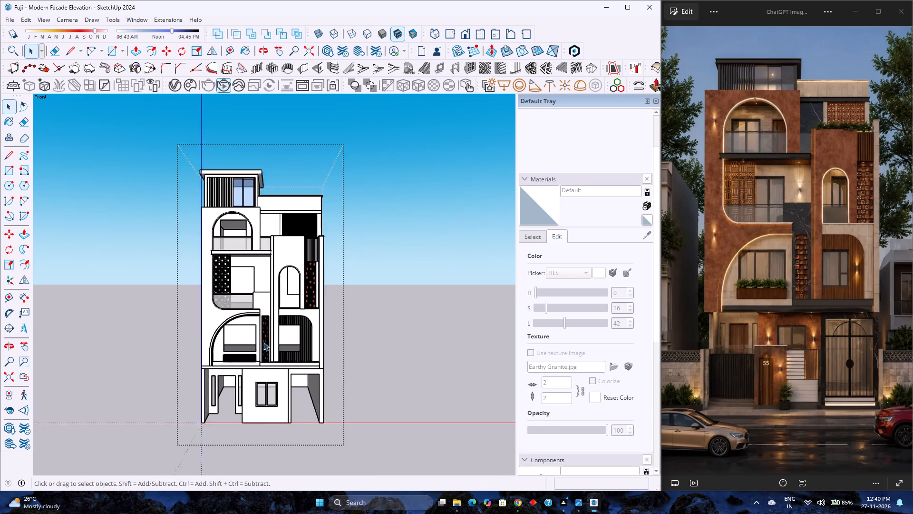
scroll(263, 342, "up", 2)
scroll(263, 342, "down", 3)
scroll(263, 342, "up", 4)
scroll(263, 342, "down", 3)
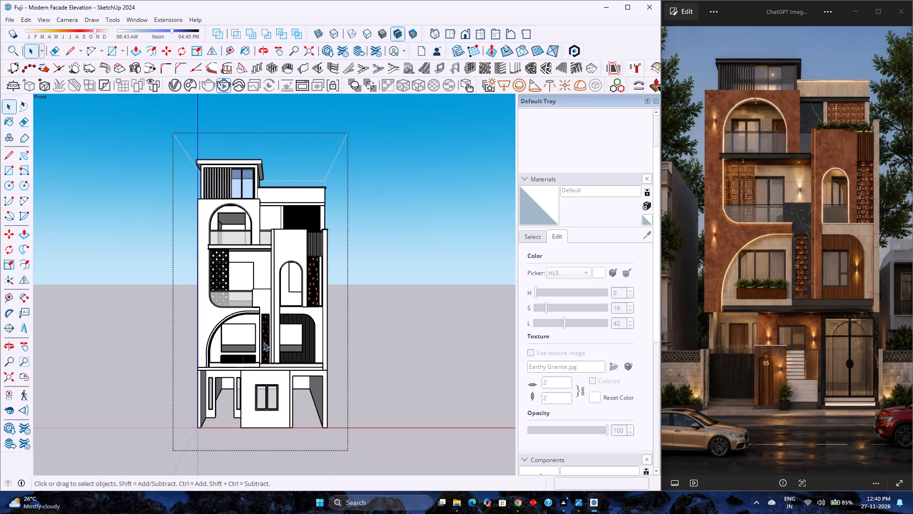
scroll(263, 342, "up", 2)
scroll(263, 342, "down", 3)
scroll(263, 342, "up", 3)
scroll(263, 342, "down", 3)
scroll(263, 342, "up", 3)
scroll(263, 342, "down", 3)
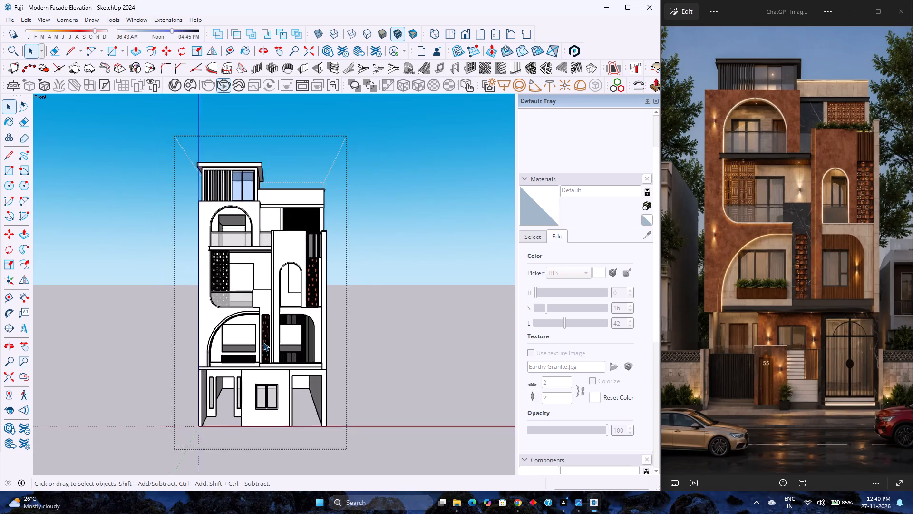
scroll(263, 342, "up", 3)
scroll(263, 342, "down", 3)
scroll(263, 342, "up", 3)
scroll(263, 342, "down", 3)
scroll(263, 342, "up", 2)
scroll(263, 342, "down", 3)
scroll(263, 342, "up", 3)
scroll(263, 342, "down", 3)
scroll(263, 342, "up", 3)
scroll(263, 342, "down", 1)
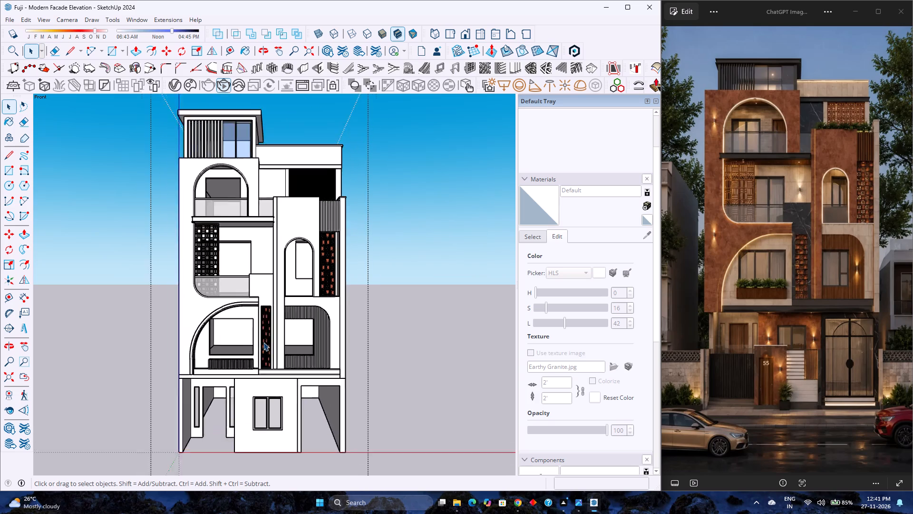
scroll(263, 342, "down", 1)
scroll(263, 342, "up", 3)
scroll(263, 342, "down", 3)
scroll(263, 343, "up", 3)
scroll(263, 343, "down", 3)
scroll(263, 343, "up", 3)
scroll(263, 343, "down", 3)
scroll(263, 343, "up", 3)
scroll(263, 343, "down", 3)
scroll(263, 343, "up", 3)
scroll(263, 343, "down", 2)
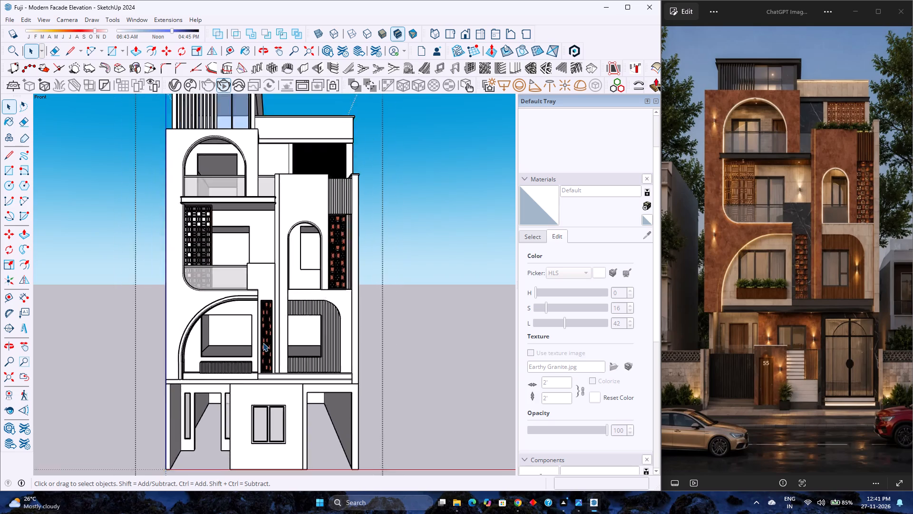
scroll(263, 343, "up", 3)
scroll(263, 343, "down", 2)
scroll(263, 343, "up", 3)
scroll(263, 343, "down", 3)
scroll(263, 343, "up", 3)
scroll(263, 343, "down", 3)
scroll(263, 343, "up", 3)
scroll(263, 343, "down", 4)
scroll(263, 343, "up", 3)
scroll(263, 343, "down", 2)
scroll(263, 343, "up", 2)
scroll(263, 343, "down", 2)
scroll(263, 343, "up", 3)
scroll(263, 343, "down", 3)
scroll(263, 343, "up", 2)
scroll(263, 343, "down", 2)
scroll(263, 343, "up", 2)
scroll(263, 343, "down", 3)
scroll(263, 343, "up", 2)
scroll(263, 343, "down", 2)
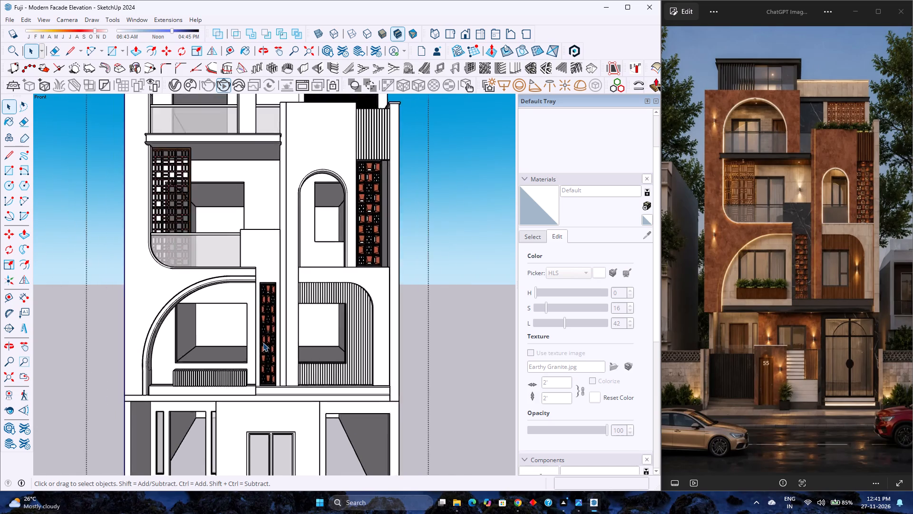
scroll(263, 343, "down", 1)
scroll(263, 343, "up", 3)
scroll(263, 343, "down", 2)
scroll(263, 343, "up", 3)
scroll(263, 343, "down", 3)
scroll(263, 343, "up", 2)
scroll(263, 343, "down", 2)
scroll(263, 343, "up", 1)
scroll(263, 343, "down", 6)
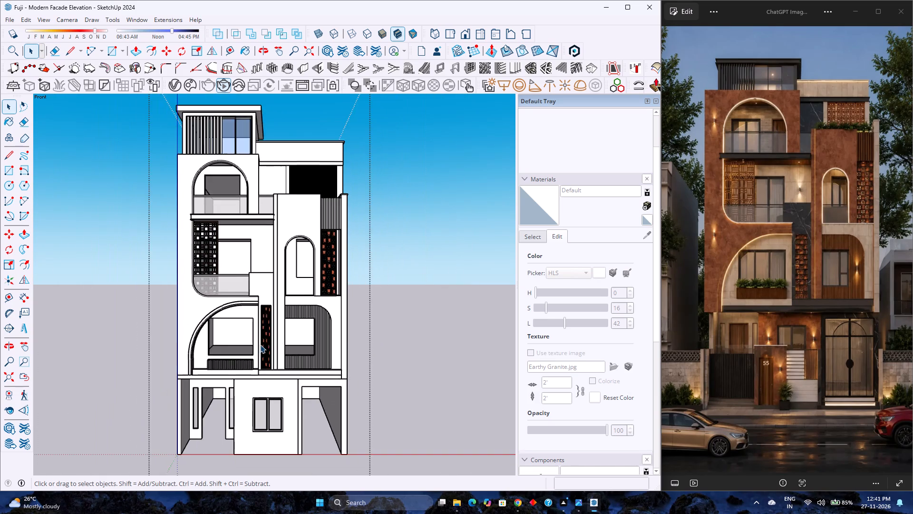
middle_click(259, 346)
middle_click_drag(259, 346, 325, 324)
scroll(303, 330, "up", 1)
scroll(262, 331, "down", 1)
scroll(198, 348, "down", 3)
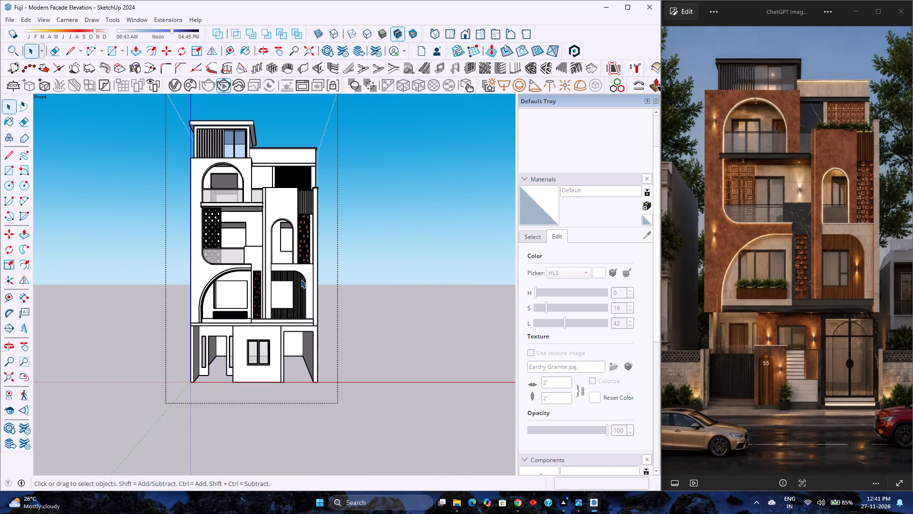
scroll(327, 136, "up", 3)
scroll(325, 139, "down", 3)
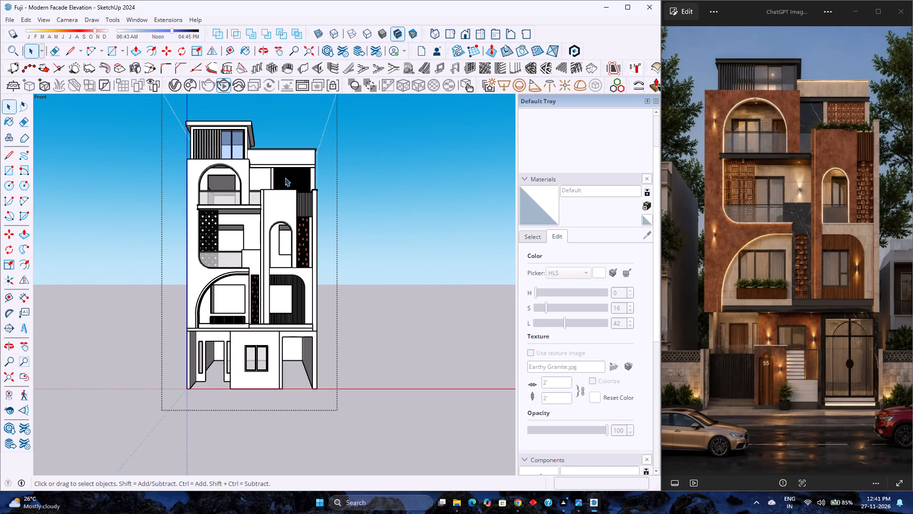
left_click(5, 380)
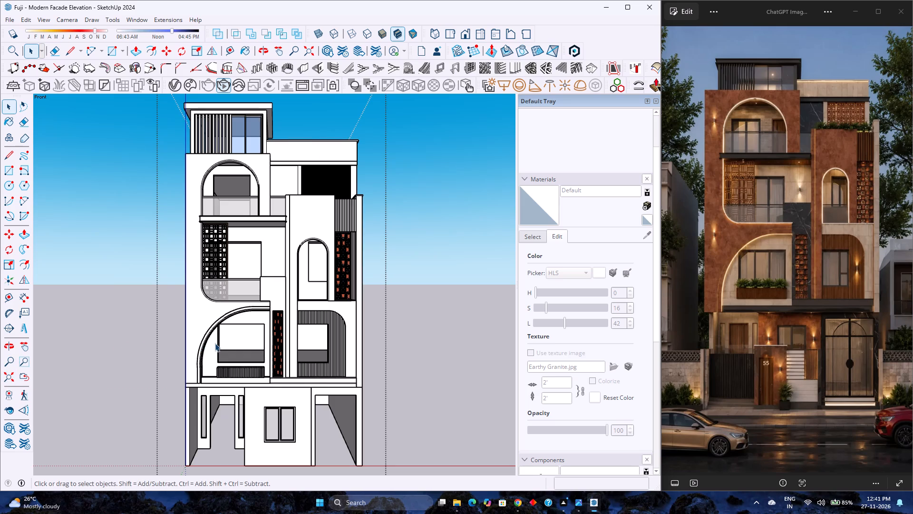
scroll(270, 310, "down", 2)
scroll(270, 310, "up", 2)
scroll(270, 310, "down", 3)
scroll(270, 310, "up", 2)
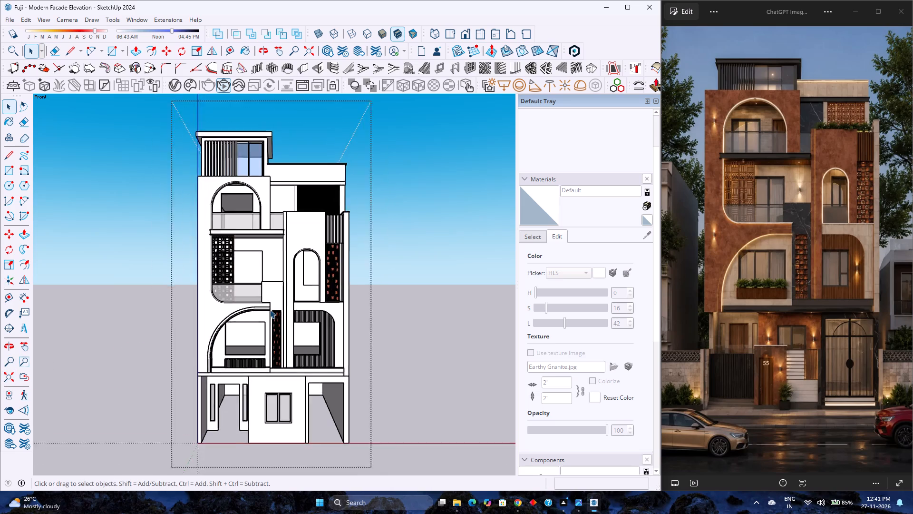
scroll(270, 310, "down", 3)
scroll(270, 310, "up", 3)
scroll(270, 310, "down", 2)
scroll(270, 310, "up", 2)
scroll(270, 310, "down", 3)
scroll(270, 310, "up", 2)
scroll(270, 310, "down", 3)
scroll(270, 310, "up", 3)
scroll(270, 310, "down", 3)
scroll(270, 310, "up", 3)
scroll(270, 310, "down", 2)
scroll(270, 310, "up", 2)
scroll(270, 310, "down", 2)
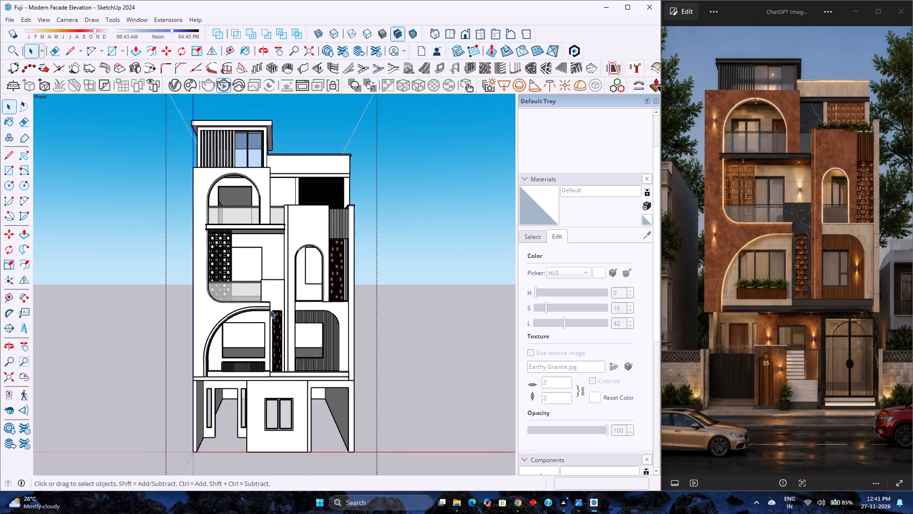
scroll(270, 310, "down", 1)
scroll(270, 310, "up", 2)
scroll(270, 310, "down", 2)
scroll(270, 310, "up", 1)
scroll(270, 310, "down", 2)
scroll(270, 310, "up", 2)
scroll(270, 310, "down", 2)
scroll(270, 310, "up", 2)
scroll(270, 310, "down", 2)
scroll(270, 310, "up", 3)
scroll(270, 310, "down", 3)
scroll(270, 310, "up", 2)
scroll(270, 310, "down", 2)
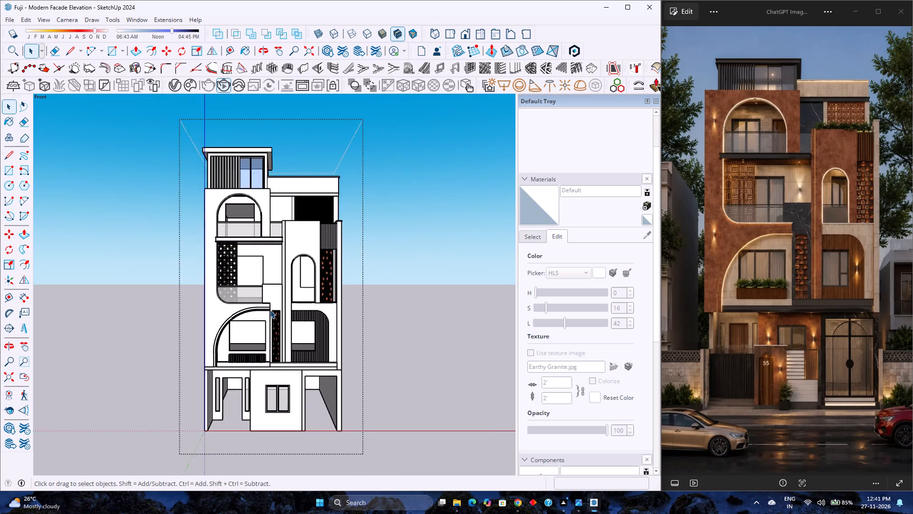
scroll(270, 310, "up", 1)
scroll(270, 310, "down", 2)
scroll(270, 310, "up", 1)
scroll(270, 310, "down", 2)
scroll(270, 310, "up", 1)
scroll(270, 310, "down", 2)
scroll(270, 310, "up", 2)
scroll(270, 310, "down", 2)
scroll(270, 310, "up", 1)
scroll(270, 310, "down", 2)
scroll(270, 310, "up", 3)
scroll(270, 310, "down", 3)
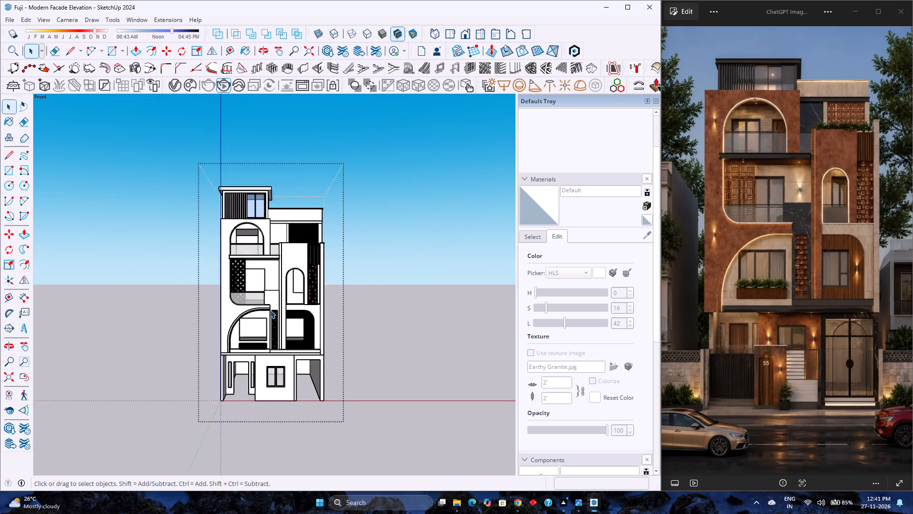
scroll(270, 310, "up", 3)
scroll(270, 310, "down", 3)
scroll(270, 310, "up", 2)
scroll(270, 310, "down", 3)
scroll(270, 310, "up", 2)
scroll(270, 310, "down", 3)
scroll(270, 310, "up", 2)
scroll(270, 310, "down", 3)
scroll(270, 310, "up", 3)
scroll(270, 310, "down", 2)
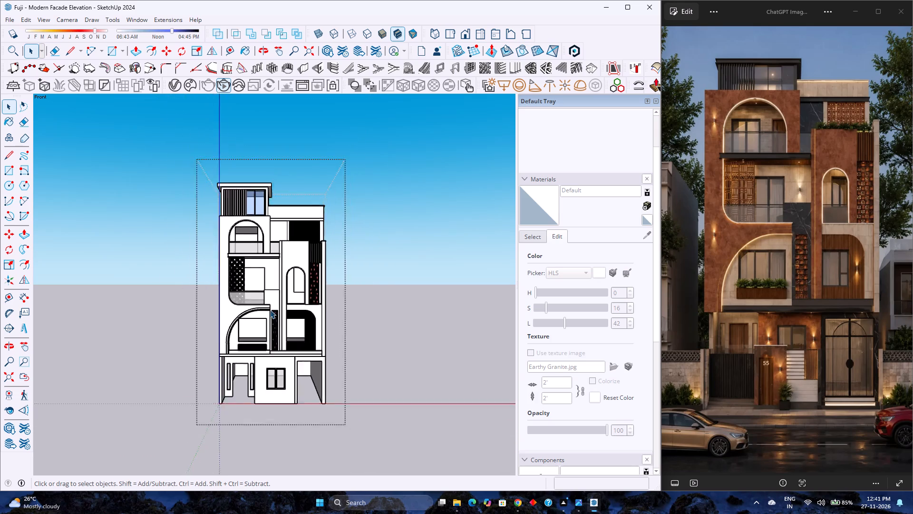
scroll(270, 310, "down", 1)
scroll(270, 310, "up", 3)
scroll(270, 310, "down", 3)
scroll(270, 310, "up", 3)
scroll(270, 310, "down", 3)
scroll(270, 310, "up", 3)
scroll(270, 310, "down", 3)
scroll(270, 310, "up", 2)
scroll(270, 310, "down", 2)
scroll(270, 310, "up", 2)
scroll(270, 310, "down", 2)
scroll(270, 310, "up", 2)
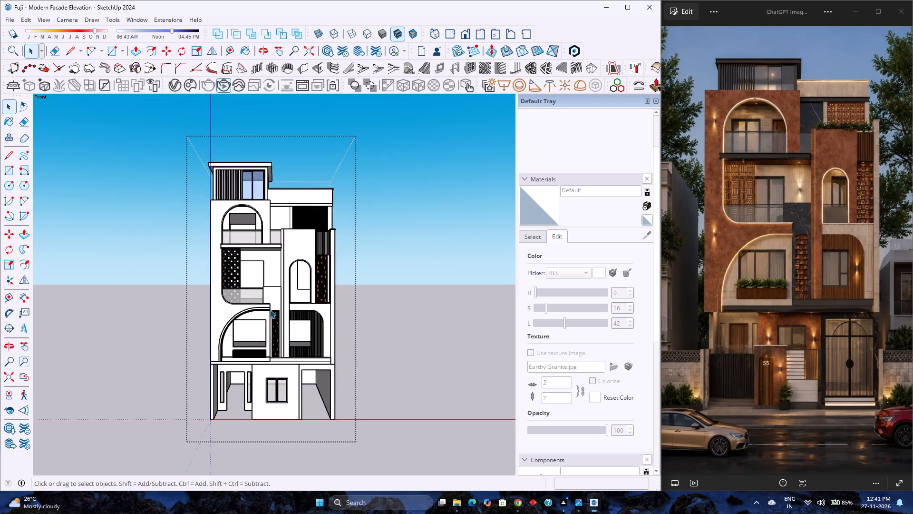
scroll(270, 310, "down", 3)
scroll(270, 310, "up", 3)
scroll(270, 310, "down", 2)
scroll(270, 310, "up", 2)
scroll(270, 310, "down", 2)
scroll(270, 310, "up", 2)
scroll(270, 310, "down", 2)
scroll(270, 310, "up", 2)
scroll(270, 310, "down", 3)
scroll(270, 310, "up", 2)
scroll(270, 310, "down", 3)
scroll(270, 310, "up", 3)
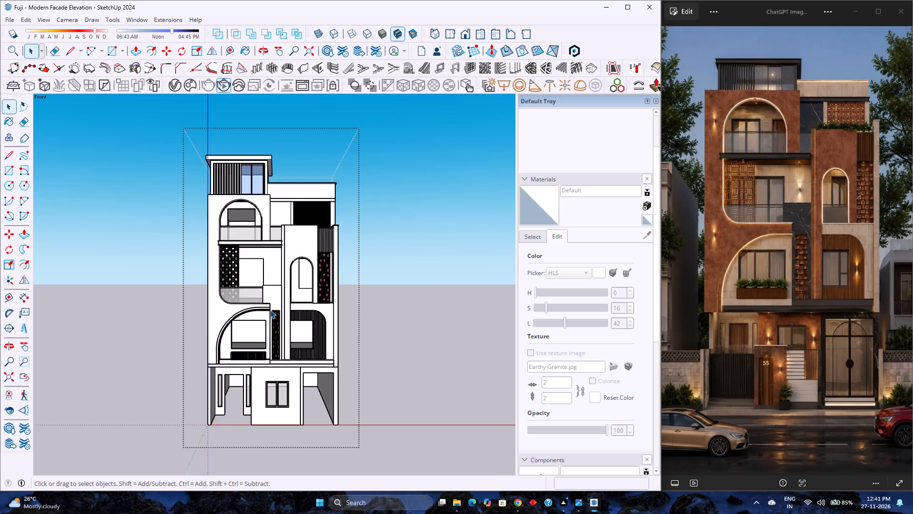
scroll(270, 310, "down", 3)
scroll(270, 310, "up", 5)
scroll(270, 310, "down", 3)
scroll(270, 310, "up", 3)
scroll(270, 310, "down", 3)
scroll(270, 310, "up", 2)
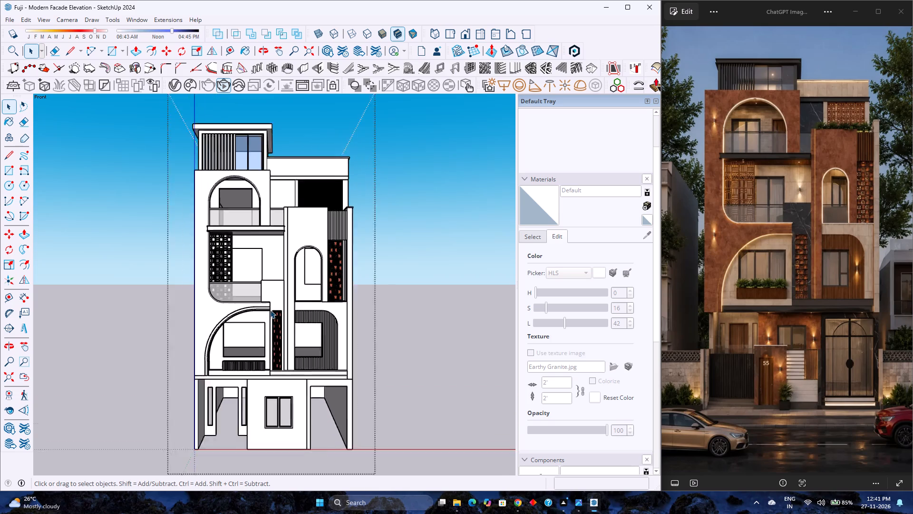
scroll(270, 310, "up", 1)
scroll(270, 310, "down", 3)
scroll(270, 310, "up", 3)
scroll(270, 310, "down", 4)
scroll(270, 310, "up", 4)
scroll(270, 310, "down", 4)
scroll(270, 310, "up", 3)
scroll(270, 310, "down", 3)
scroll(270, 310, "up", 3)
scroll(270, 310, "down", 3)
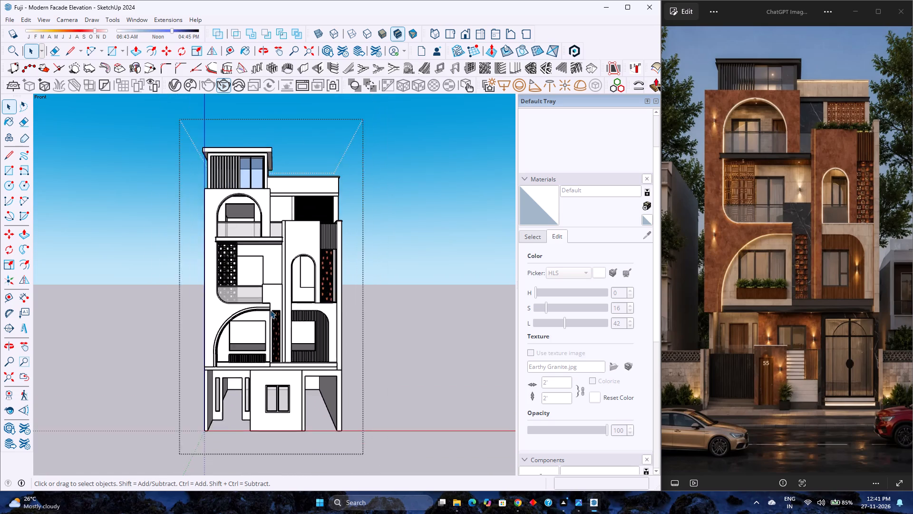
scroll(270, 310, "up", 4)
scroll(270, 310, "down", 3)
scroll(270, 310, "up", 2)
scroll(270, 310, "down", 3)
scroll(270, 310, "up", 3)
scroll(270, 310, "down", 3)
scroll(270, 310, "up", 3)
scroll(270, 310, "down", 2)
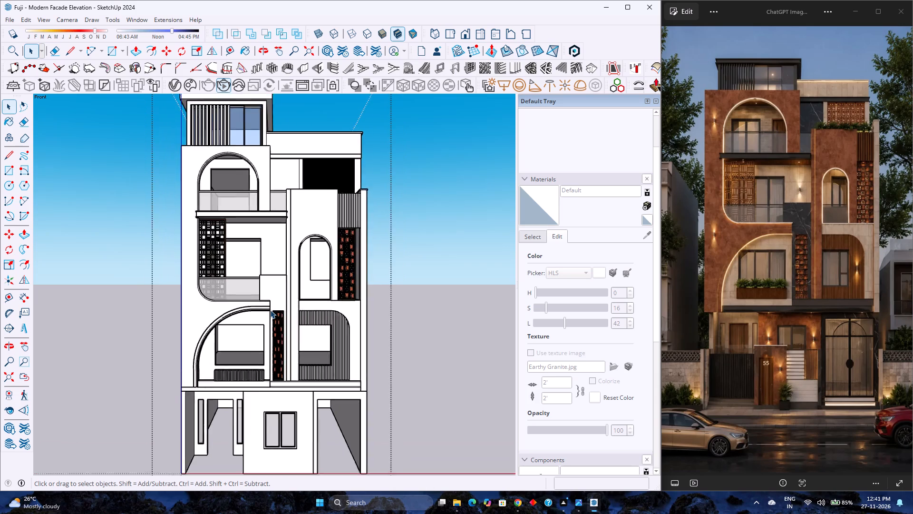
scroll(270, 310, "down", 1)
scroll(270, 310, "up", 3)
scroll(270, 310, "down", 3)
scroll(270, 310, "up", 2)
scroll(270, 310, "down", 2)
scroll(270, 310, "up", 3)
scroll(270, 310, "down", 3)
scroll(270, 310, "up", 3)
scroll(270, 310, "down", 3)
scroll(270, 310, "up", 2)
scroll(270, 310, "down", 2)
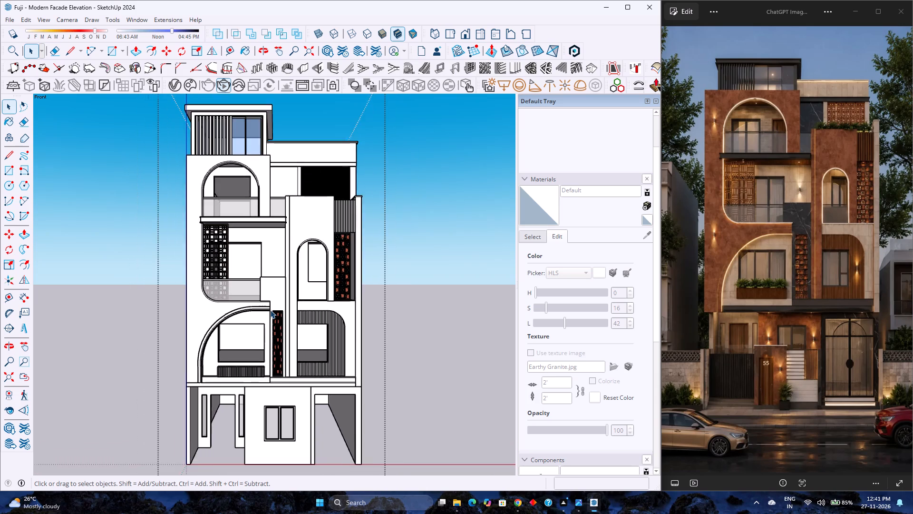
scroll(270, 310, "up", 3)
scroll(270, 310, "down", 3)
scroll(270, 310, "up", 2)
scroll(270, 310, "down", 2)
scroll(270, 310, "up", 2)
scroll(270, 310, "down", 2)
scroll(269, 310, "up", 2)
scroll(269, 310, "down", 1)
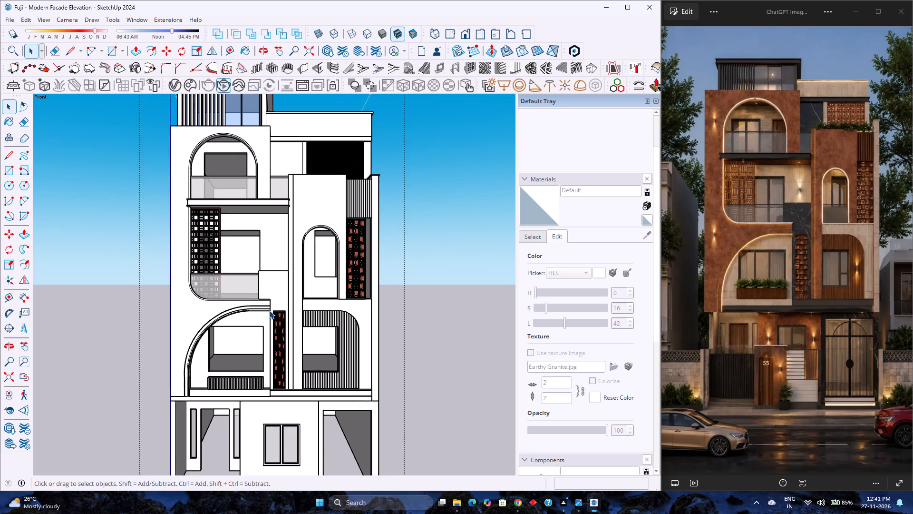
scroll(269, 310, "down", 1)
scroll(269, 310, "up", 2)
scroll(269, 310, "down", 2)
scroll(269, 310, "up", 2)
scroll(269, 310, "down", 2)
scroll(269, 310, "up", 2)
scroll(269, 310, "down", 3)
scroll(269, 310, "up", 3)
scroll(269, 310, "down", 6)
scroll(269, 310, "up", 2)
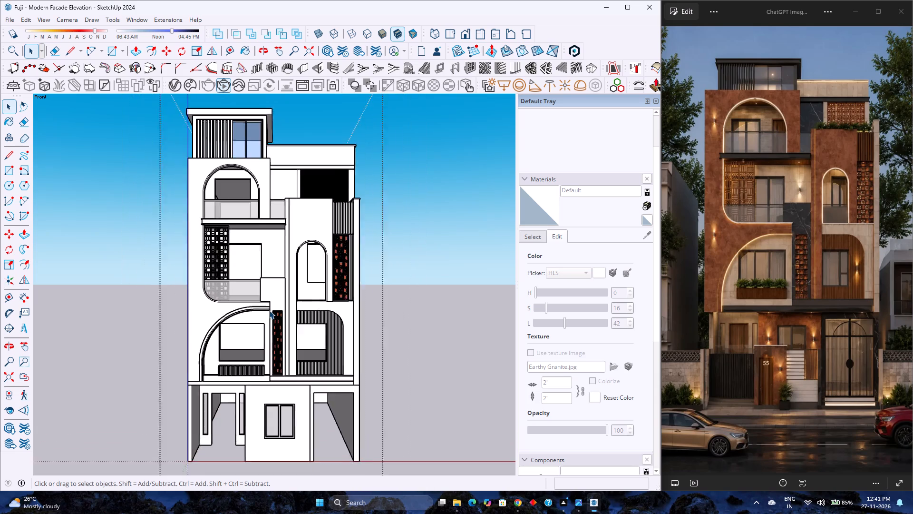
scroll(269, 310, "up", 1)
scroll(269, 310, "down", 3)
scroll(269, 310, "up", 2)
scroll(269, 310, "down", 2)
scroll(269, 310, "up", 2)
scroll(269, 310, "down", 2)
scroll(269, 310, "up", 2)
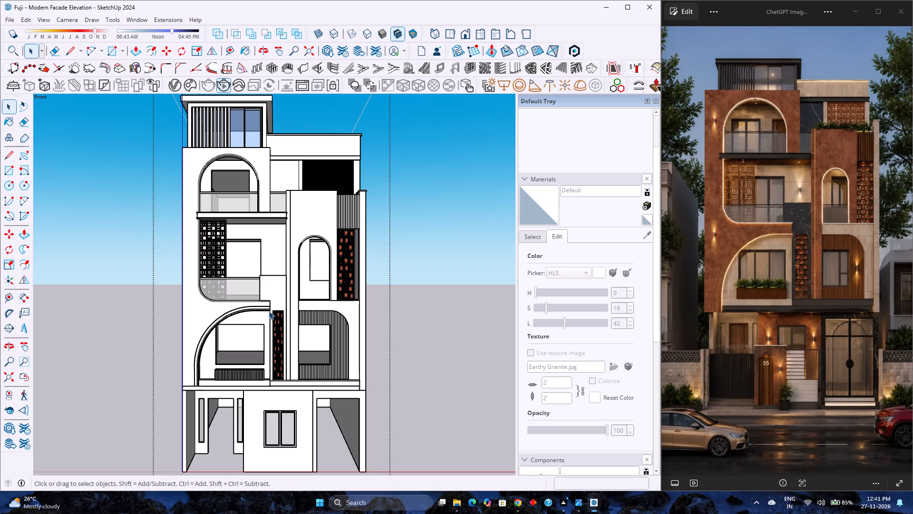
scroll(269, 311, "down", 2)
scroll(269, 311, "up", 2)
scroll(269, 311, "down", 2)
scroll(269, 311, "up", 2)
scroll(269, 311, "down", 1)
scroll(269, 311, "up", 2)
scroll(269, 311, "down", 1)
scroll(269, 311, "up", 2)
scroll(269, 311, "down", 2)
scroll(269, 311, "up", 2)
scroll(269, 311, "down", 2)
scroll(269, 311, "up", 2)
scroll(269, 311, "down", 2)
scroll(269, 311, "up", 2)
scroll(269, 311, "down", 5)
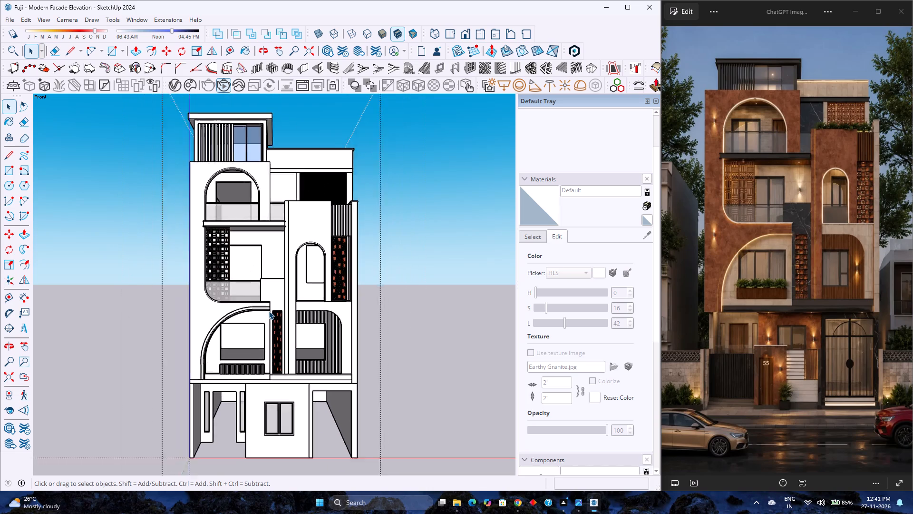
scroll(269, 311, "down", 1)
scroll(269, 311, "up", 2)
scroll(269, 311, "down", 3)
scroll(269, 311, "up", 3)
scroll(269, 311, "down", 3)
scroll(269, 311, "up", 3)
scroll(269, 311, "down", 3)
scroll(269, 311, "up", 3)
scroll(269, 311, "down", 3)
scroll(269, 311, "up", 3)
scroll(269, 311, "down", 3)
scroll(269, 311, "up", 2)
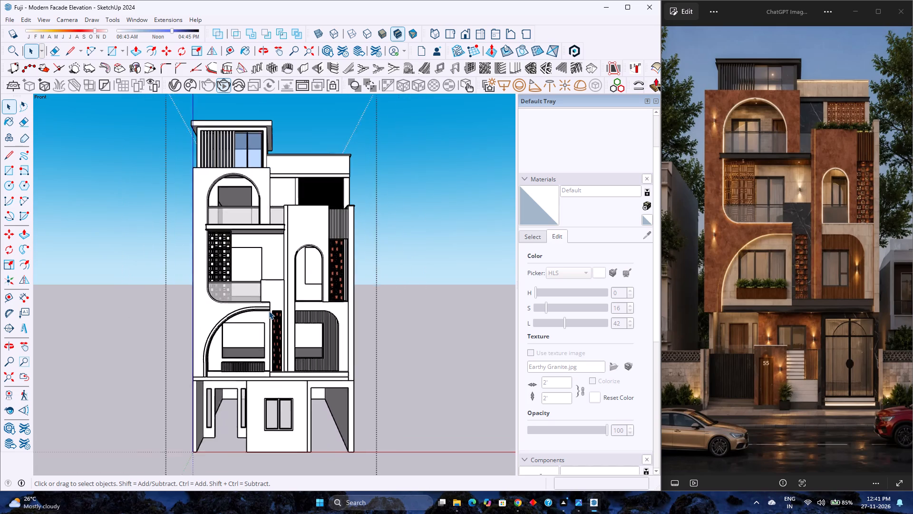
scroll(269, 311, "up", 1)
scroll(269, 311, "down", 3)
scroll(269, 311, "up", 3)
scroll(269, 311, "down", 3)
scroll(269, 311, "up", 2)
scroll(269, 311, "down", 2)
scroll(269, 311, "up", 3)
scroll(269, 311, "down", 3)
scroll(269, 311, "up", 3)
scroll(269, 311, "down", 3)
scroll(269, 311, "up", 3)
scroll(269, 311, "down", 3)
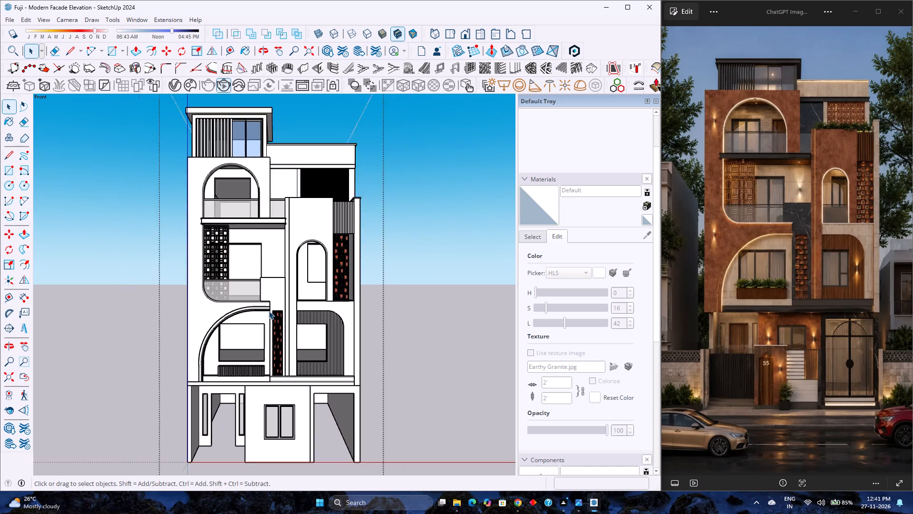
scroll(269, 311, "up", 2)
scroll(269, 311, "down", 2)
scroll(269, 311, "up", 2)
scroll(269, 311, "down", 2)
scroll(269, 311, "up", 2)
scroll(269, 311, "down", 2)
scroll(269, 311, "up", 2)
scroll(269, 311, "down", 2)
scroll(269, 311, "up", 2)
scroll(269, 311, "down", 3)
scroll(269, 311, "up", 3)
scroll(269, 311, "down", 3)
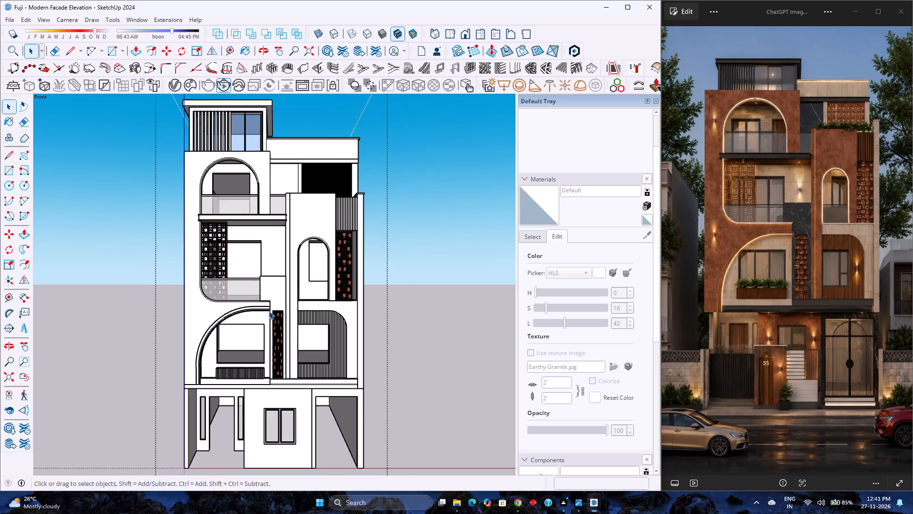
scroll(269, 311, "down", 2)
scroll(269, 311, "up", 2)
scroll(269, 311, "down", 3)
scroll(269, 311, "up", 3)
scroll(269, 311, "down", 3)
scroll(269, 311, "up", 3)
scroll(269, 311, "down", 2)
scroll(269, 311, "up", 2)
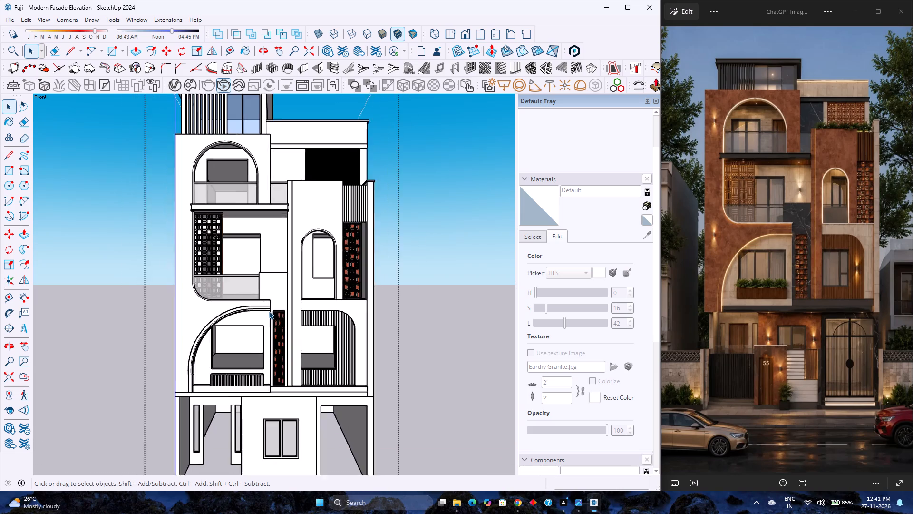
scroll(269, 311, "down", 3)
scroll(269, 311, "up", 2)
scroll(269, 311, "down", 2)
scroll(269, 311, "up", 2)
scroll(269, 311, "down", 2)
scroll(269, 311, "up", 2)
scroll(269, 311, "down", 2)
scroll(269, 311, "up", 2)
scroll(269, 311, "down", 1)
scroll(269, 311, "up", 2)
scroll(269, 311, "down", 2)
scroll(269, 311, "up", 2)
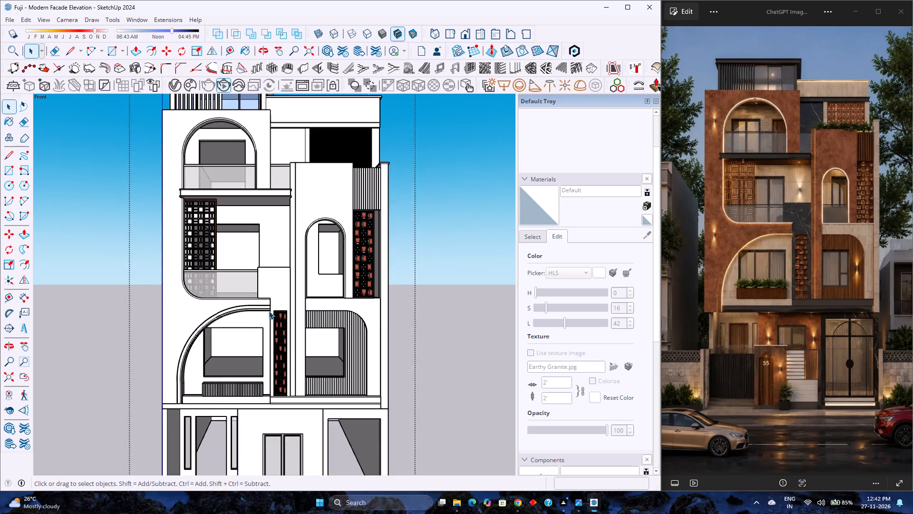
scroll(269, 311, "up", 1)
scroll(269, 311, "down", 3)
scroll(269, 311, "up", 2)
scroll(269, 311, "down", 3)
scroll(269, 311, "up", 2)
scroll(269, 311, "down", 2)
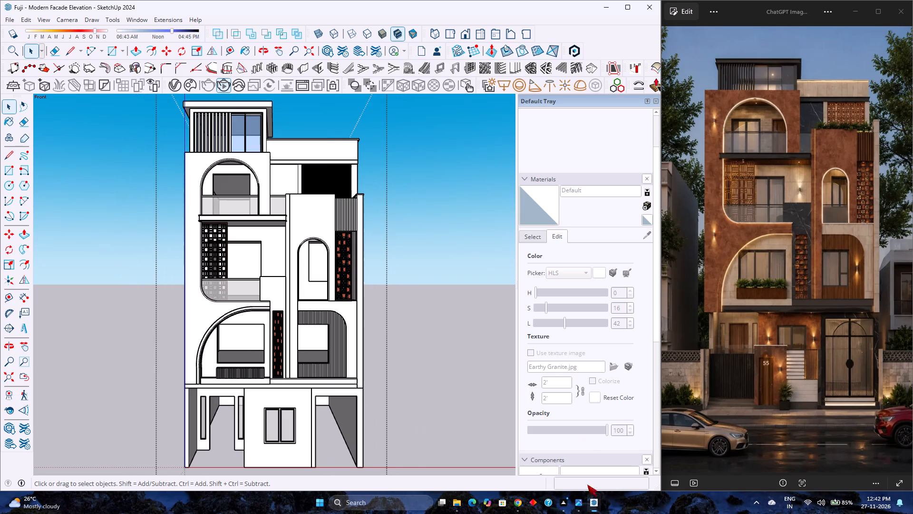
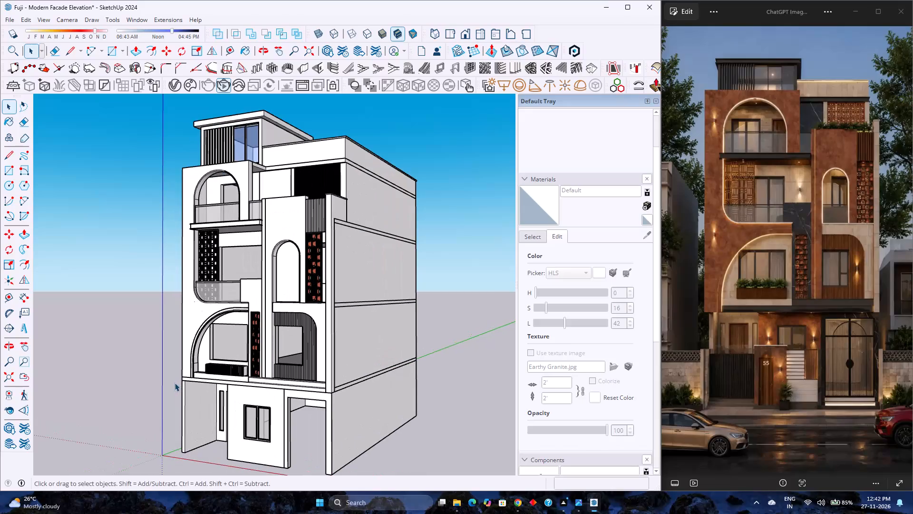
Examine the building's side wall and its front facade, from the rooftop room to the middle floors, against the reference image.
middle_click_drag(175, 383, 330, 380)
middle_click_drag(185, 393, 390, 401)
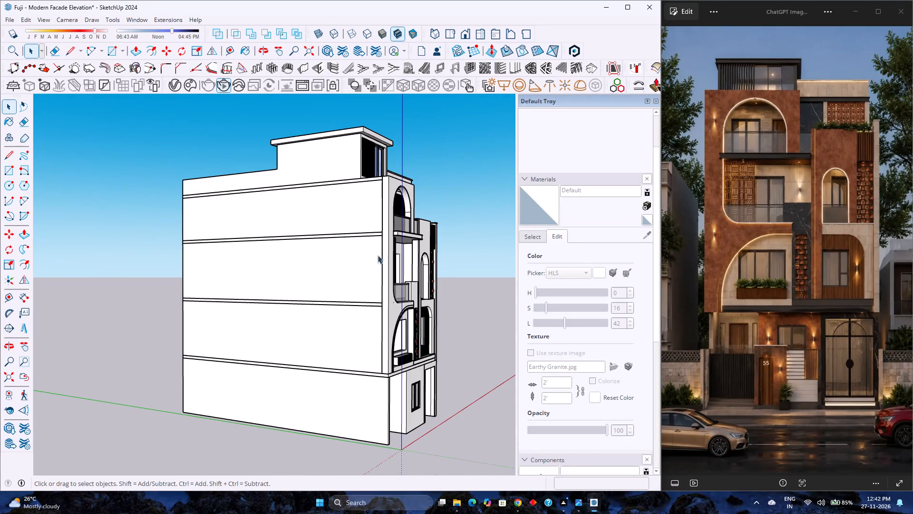
middle_click_drag(393, 235, 100, 264)
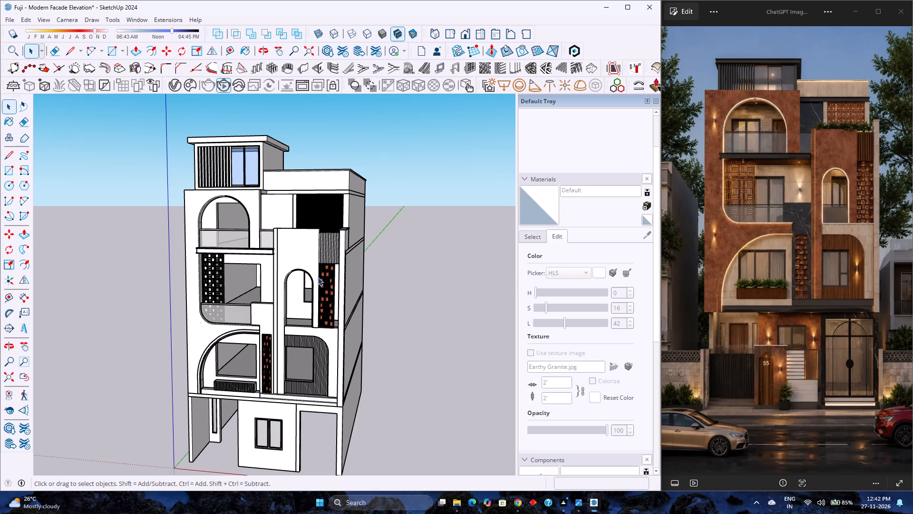
scroll(318, 277, "up", 2)
middle_click_drag(291, 336, 312, 293)
scroll(302, 326, "up", 4)
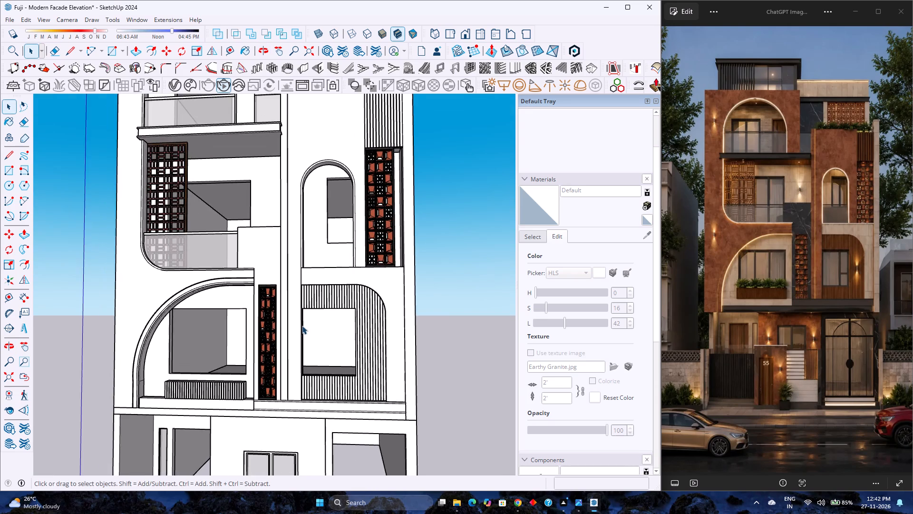
scroll(301, 326, "down", 3)
middle_click_drag(294, 304, 309, 331)
scroll(319, 323, "down", 2)
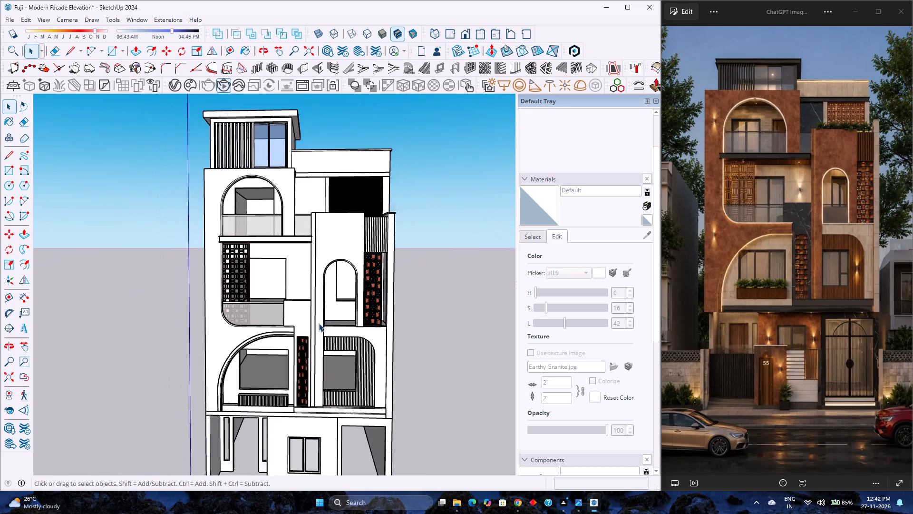
scroll(319, 323, "down", 8)
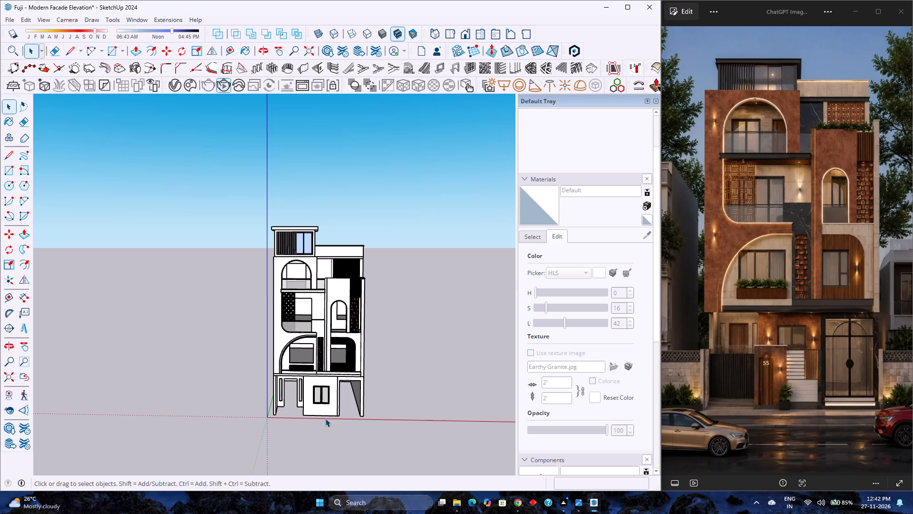
Examine the ground floor's front openings and projecting window block from a low viewpoint, and how the upper floors sit above them.
scroll(340, 417, "up", 4)
middle_click_drag(327, 421, 327, 376)
middle_click(327, 376)
scroll(336, 380, "up", 4)
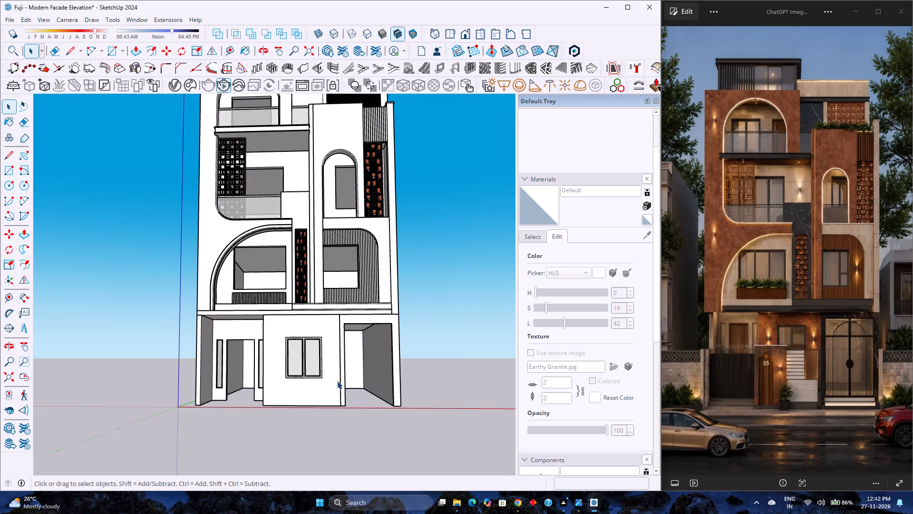
scroll(352, 412, "up", 2)
middle_click_drag(352, 415, 324, 458)
middle_click(323, 458)
scroll(316, 450, "down", 4)
middle_click_drag(316, 449, 389, 421)
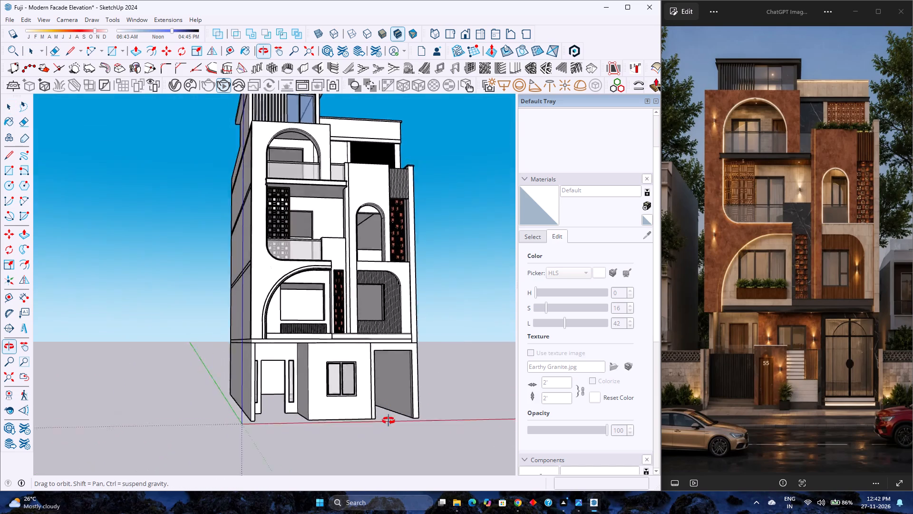
middle_click_drag(389, 421, 321, 389)
middle_click(321, 389)
scroll(321, 386, "down", 4)
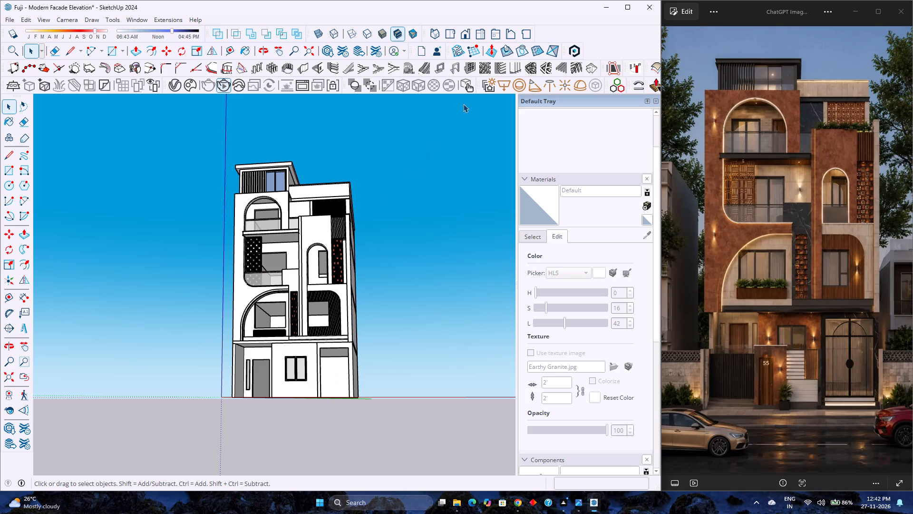
Show the standard front view with the whole building fitted in view.
left_click(467, 35)
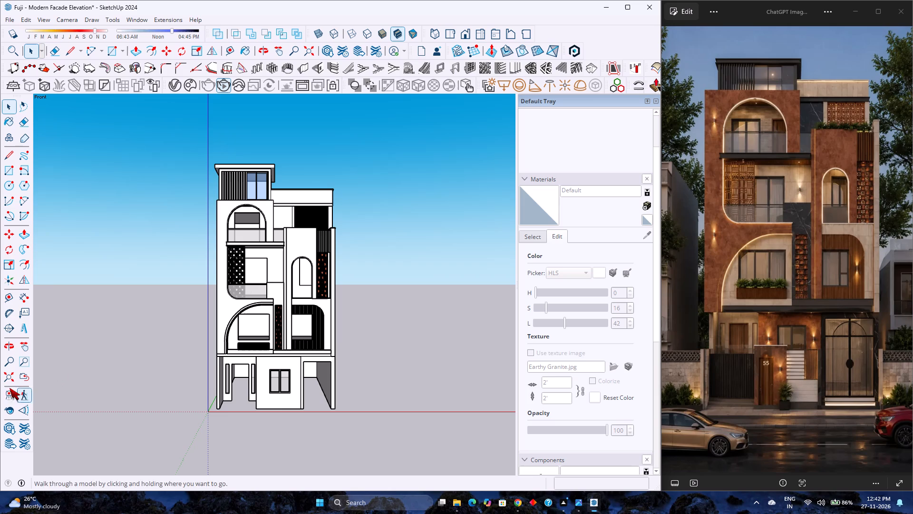
left_click(5, 382)
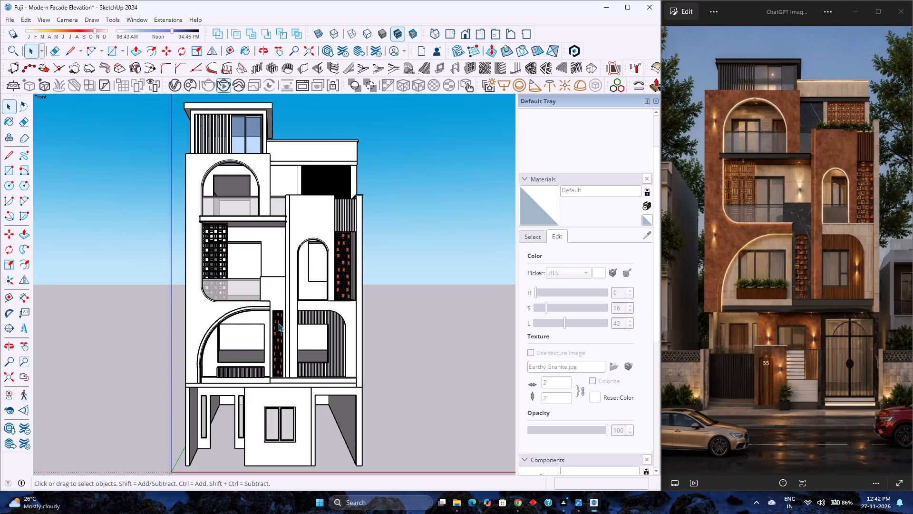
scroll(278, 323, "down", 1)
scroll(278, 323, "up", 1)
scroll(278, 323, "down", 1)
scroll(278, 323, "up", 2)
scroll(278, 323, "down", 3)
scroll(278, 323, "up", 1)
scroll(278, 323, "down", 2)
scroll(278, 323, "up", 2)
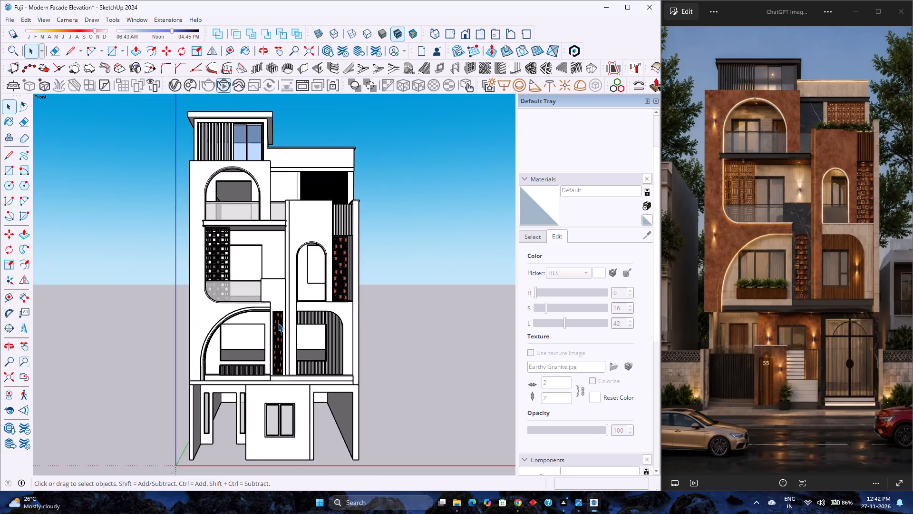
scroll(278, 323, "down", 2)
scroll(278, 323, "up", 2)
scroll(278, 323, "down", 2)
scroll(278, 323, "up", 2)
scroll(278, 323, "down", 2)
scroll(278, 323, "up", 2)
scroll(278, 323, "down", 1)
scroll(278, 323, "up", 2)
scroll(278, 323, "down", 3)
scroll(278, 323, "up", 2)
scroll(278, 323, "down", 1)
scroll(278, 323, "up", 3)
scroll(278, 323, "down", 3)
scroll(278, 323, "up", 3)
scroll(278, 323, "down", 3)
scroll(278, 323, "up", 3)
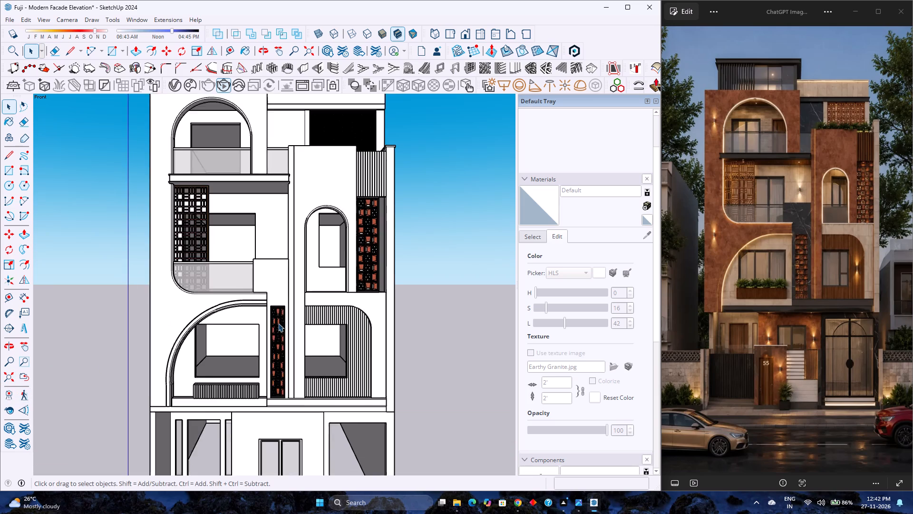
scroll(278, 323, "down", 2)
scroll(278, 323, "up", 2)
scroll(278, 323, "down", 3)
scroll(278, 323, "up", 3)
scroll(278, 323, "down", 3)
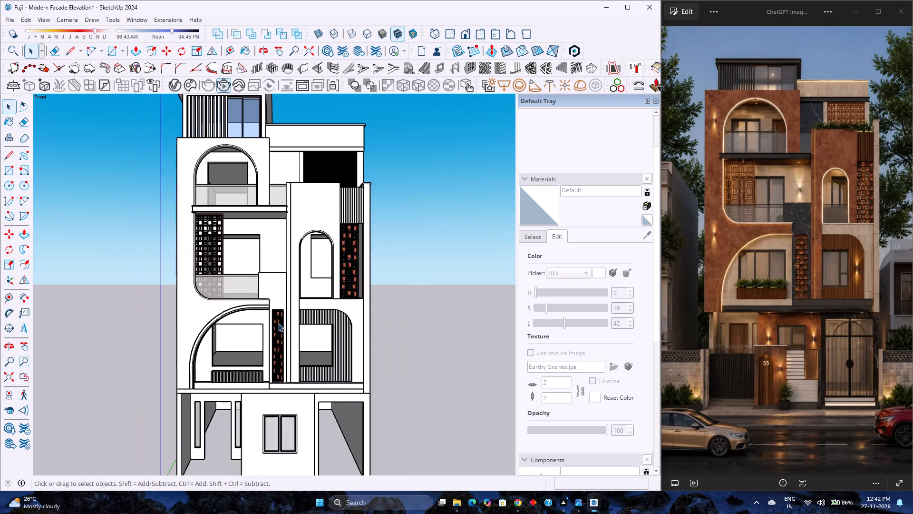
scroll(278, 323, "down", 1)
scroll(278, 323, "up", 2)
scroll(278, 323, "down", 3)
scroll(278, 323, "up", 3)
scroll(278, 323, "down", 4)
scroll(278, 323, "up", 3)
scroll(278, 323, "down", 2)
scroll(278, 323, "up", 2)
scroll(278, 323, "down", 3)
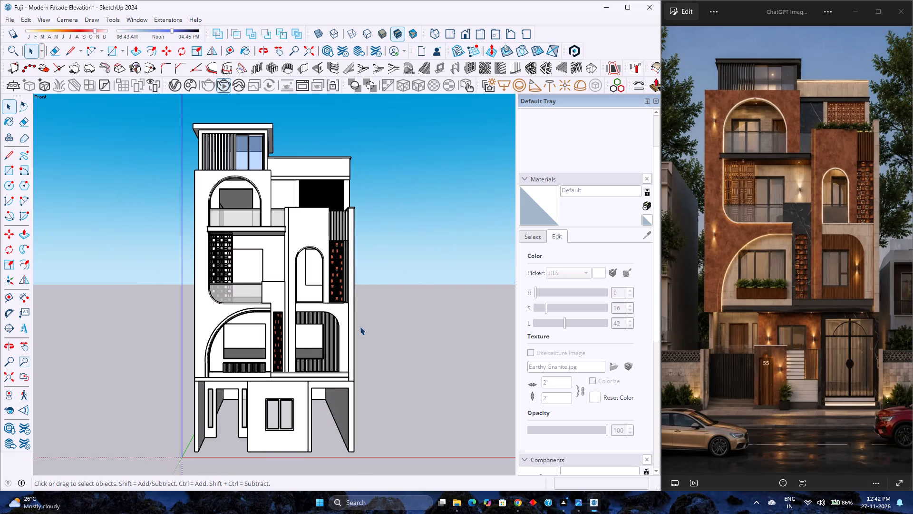
Examine the whole building's massing and facade depth from the front corner beside the rooftop room, with the full model in view.
middle_click_drag(263, 338, 185, 343)
middle_click(185, 343)
middle_click_drag(180, 343, 391, 318)
middle_click(391, 318)
scroll(392, 317, "down", 3)
scroll(371, 333, "up", 1)
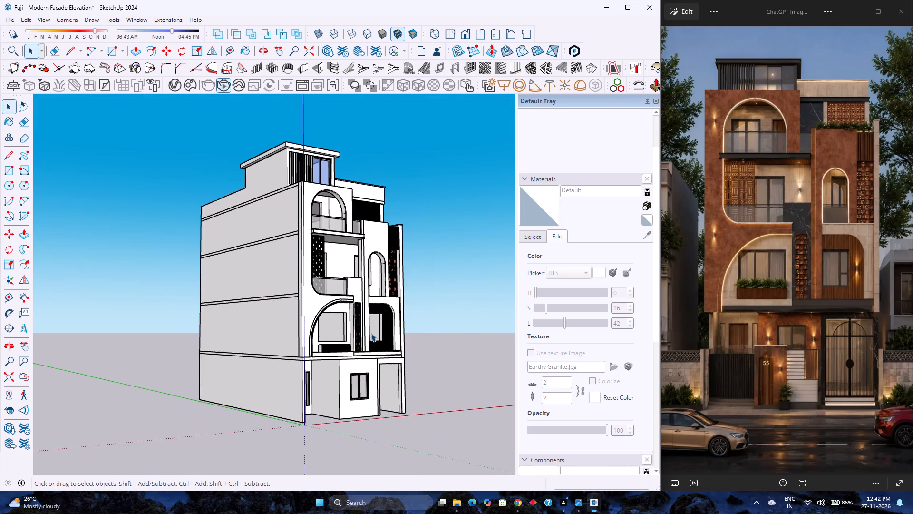
scroll(371, 333, "up", 2)
scroll(368, 335, "down", 1)
scroll(367, 335, "up", 2)
scroll(367, 335, "down", 3)
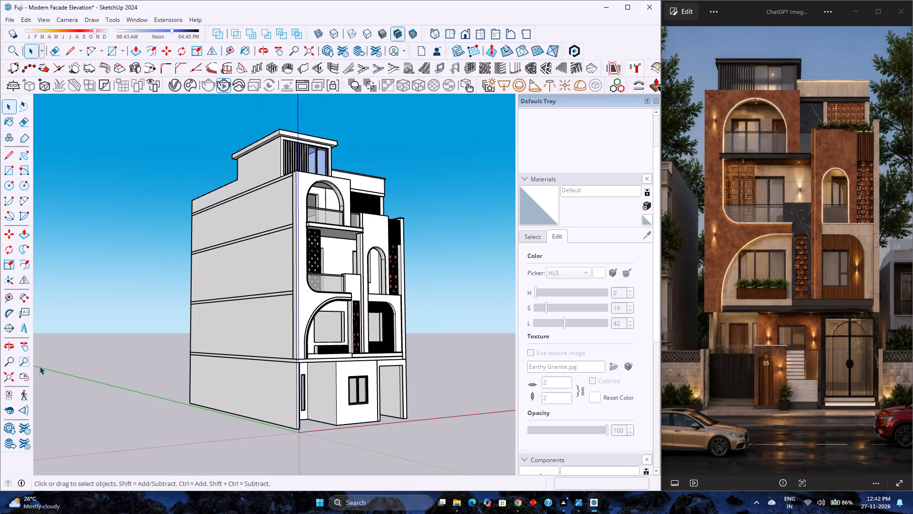
left_click(6, 375)
middle_click_drag(265, 360, 244, 361)
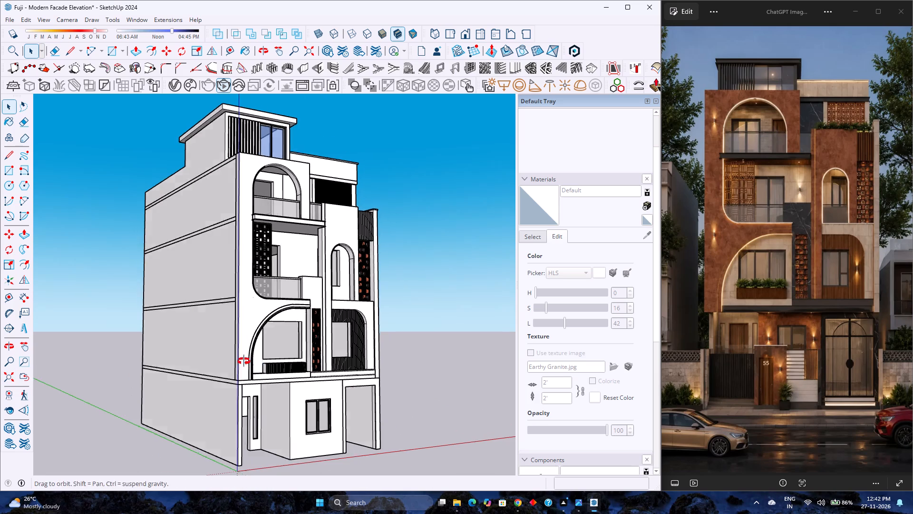
middle_click_drag(244, 361, 200, 368)
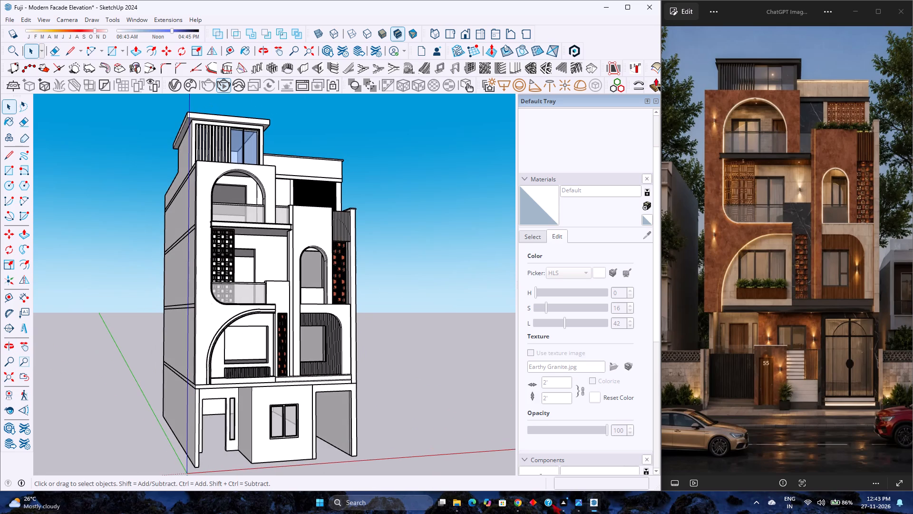
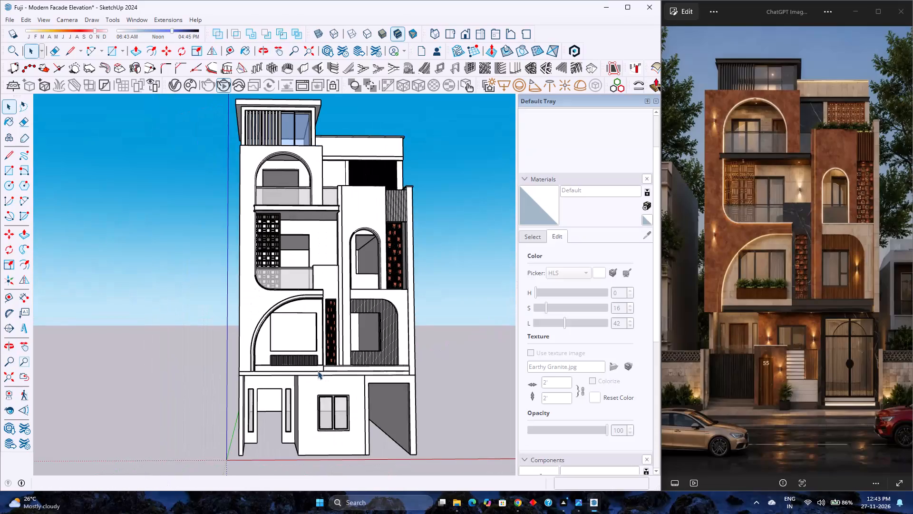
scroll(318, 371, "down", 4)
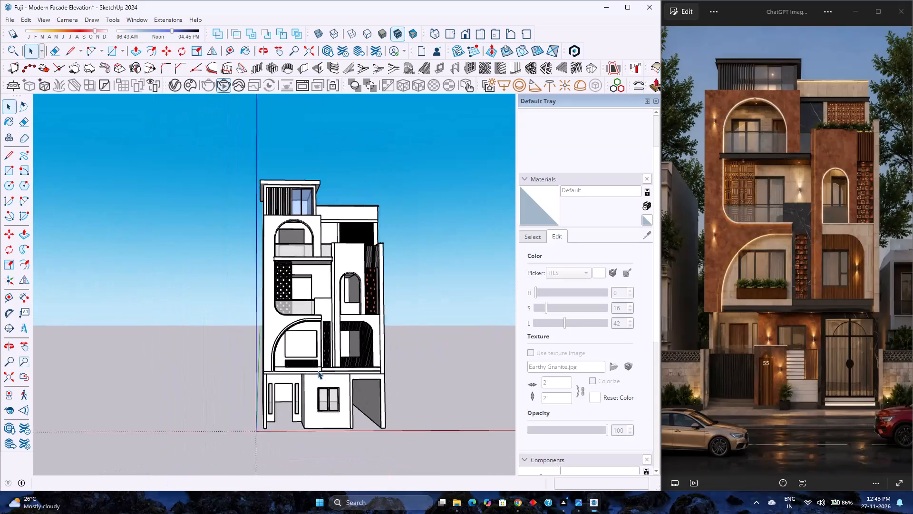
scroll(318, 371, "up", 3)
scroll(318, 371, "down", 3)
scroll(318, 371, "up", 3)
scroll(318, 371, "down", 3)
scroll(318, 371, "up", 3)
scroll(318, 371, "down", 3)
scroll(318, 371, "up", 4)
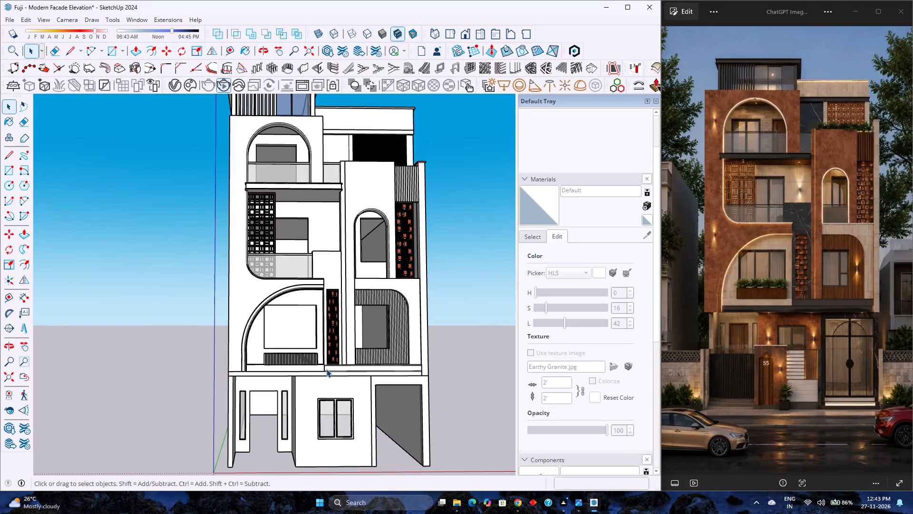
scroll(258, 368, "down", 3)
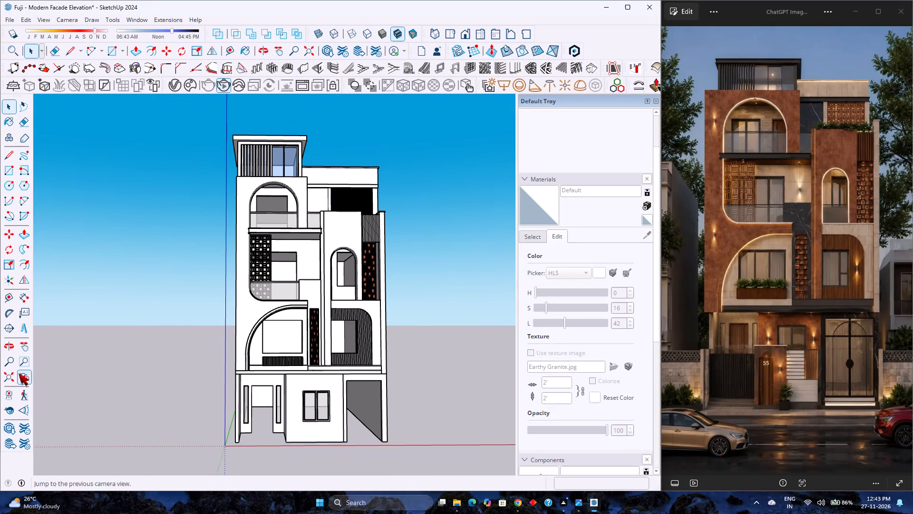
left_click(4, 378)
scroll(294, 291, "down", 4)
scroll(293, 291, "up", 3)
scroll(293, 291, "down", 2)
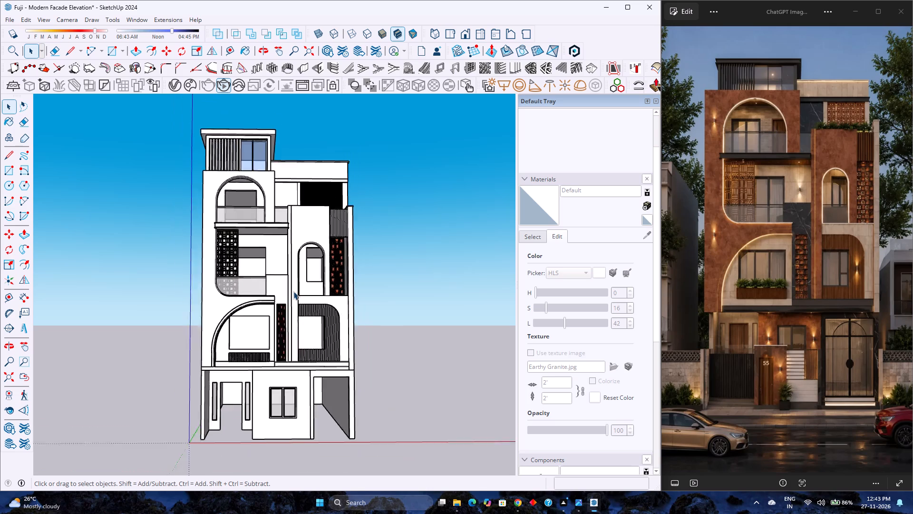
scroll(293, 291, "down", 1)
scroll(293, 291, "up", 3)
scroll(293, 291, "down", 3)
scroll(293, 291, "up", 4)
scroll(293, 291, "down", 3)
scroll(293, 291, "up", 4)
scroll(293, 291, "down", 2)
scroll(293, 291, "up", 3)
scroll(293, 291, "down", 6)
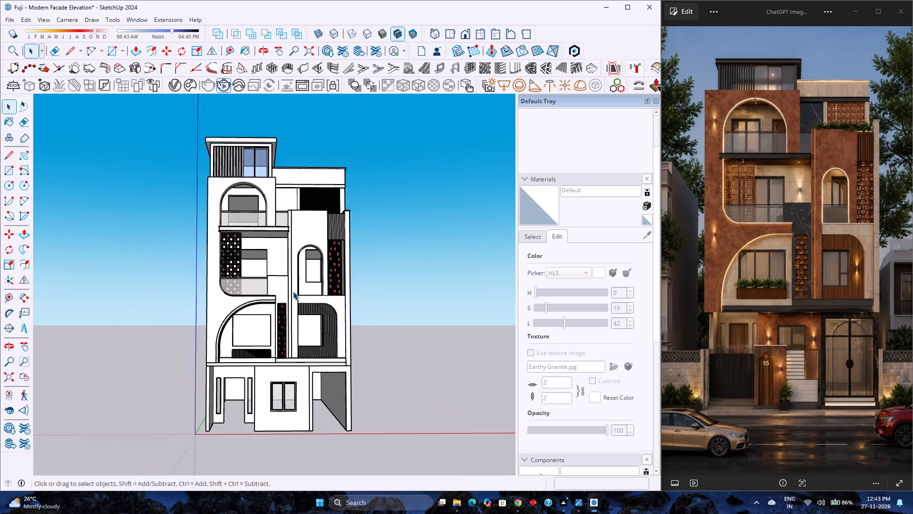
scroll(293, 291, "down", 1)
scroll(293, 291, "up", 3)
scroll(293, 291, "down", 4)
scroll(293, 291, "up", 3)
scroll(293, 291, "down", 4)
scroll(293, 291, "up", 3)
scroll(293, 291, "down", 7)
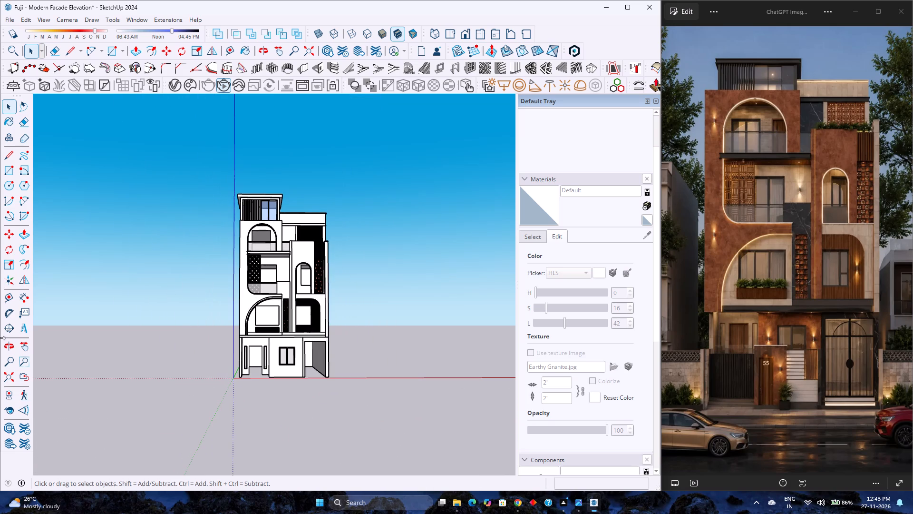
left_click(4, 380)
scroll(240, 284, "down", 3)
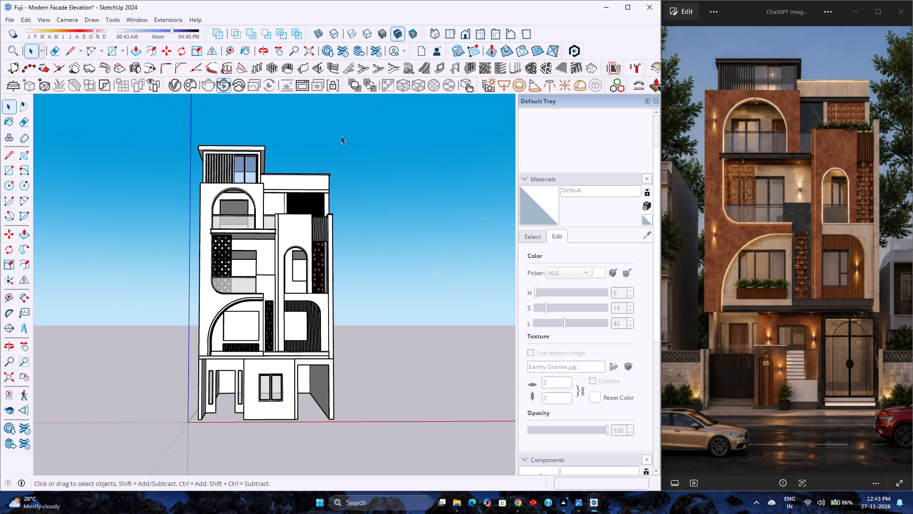
Examine the front facade from a slightly raised viewpoint, from the rooftop room and upper balconies down to the ground floor.
middle_click_drag(318, 138, 319, 165)
scroll(283, 196, "up", 3)
scroll(283, 196, "down", 3)
scroll(283, 196, "up", 2)
scroll(283, 196, "down", 2)
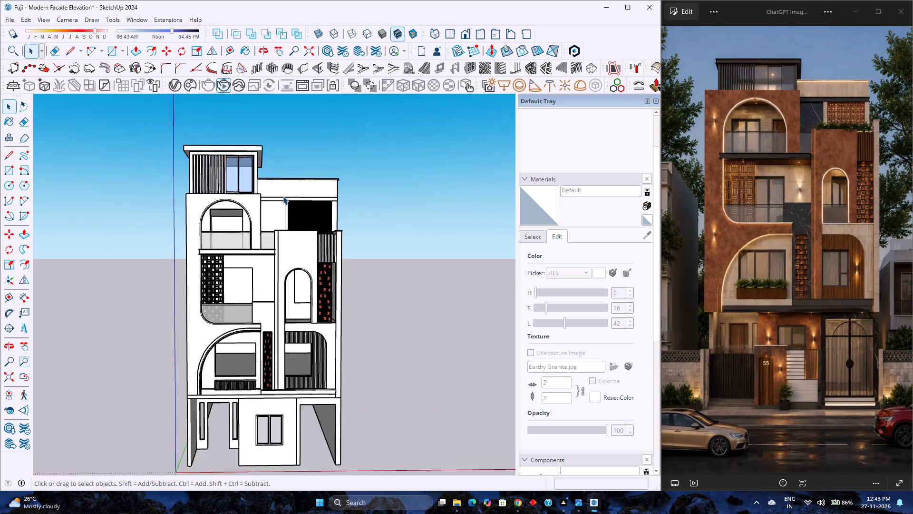
scroll(283, 196, "down", 1)
scroll(283, 196, "up", 3)
scroll(283, 196, "down", 3)
scroll(283, 196, "up", 2)
scroll(283, 196, "down", 3)
scroll(283, 196, "up", 3)
scroll(283, 196, "down", 3)
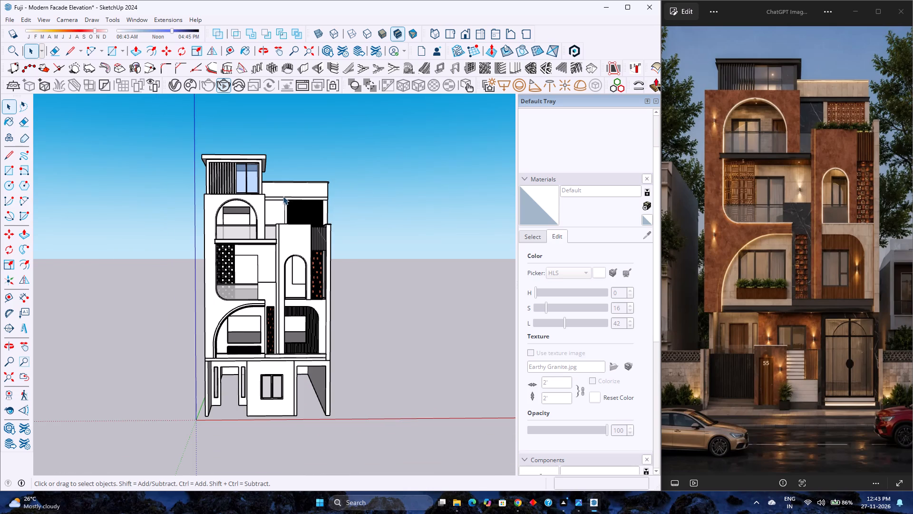
scroll(283, 196, "up", 3)
scroll(283, 196, "down", 4)
scroll(283, 196, "up", 3)
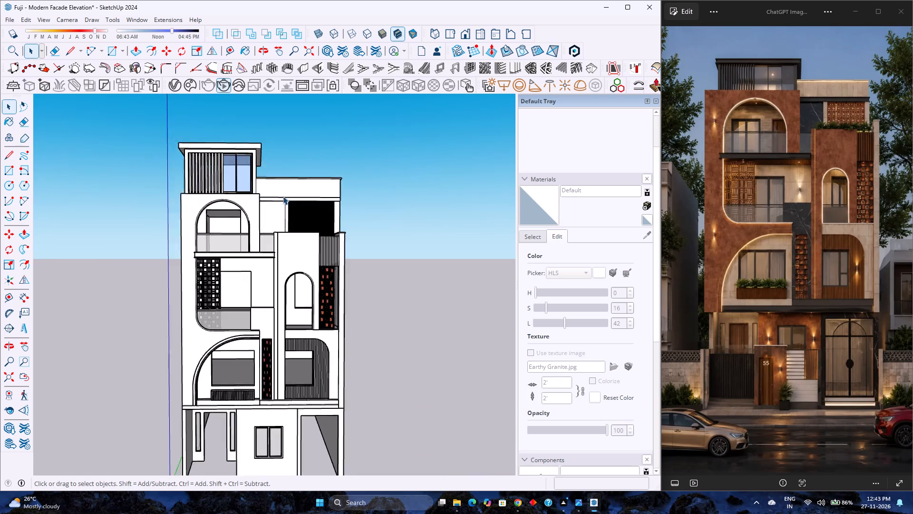
scroll(283, 196, "up", 1)
scroll(283, 196, "down", 2)
scroll(283, 196, "up", 4)
scroll(283, 196, "down", 3)
scroll(283, 196, "up", 3)
scroll(283, 196, "down", 4)
scroll(283, 196, "up", 4)
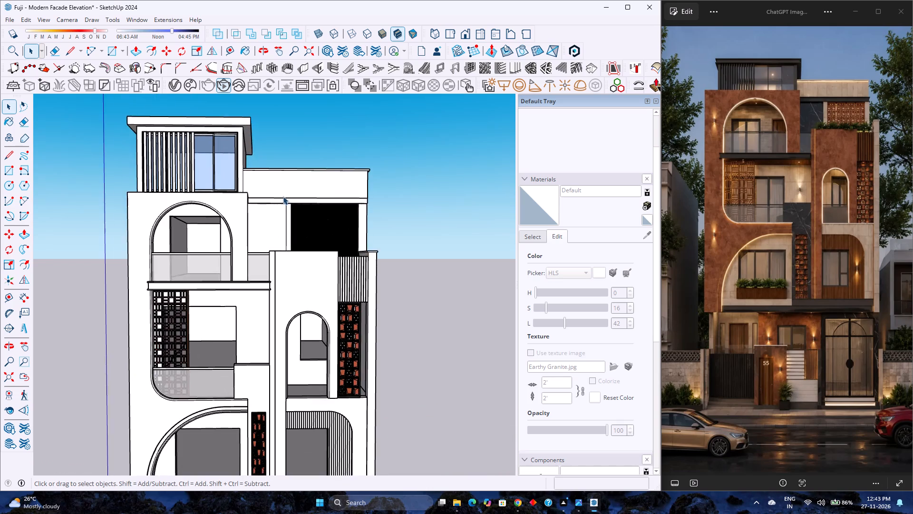
scroll(283, 196, "down", 4)
left_click(4, 373)
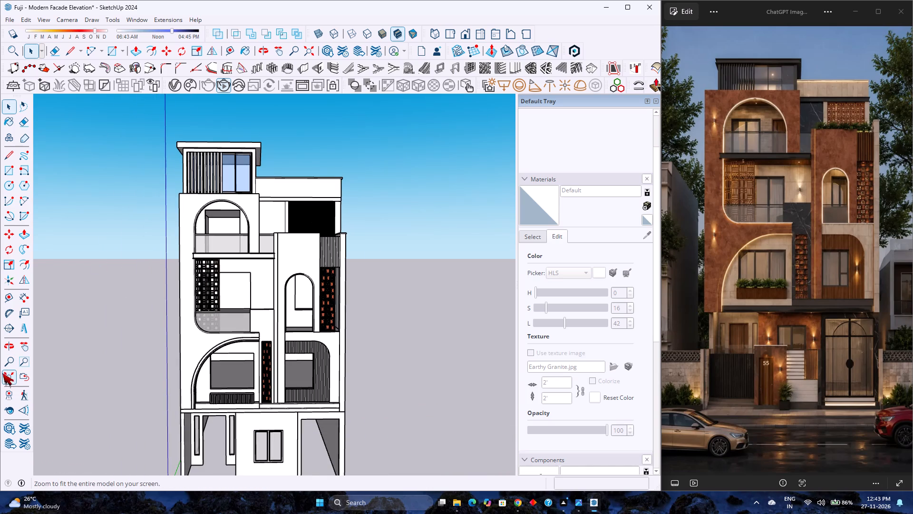
scroll(216, 291, "down", 4)
scroll(216, 291, "up", 2)
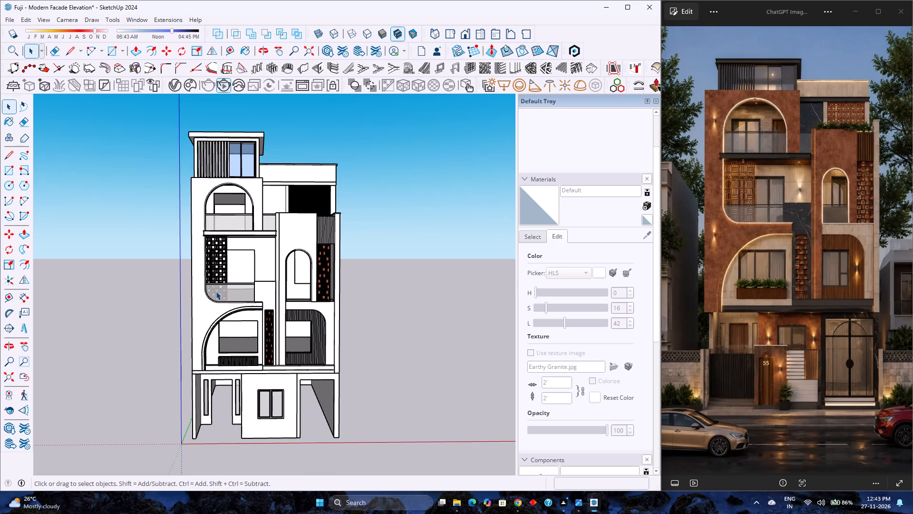
scroll(216, 291, "up", 1)
scroll(216, 291, "down", 5)
scroll(216, 291, "up", 5)
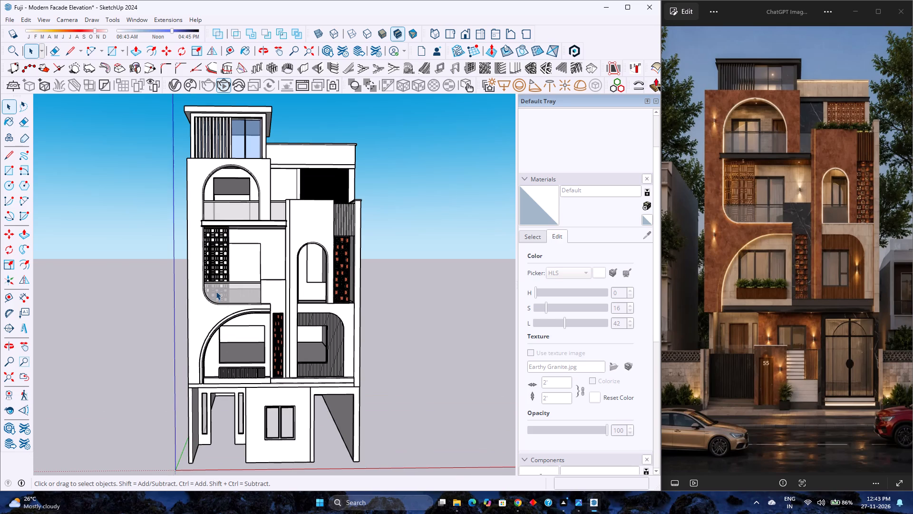
scroll(216, 291, "down", 3)
scroll(216, 291, "up", 4)
scroll(216, 291, "down", 5)
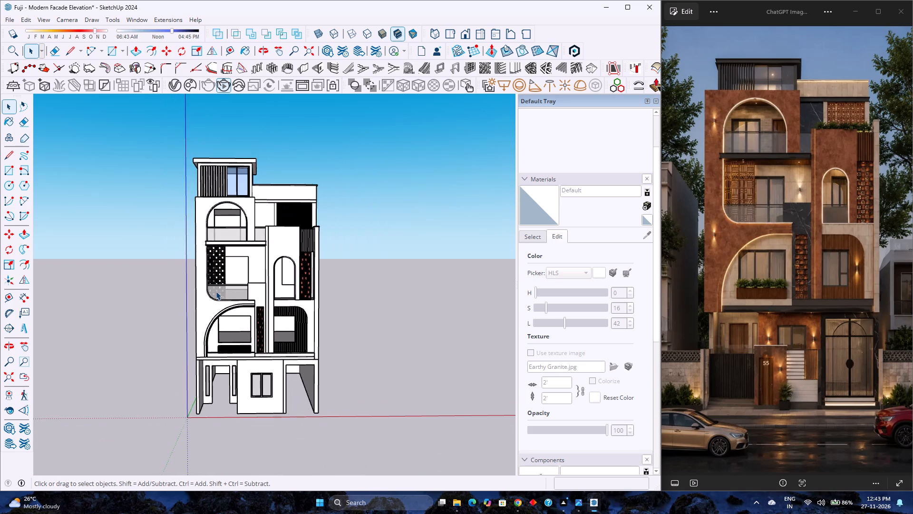
scroll(216, 291, "up", 4)
scroll(216, 291, "down", 4)
scroll(216, 291, "up", 4)
left_click(7, 381)
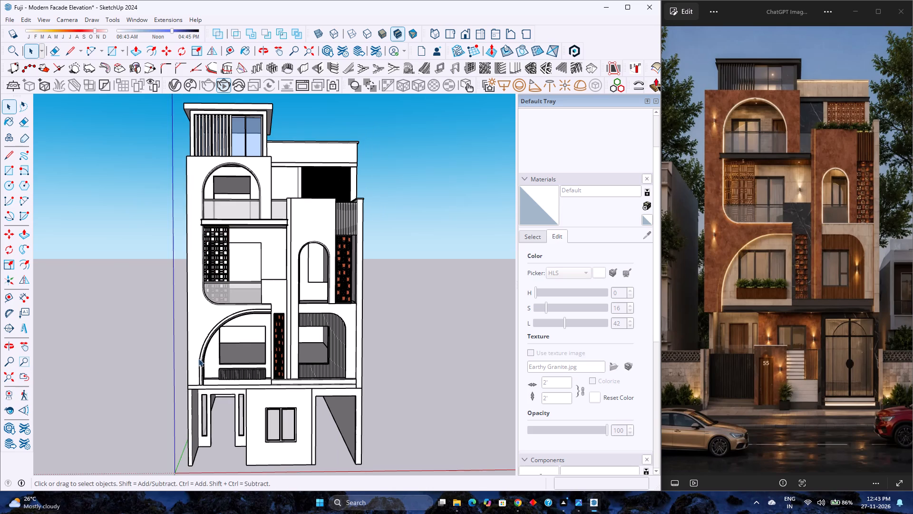
Examine the whole building's massing, side walls and facade depth from both front corners.
middle_click_drag(283, 342, 114, 346)
middle_click(114, 346)
scroll(223, 330, "up", 3)
scroll(223, 330, "down", 4)
middle_click_drag(221, 333, 408, 329)
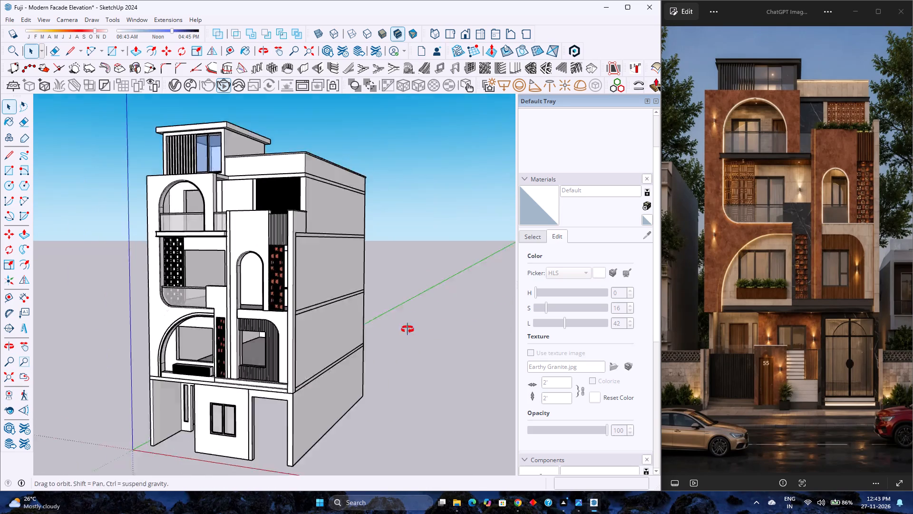
middle_click_drag(408, 329, 451, 324)
middle_click(451, 324)
scroll(427, 318, "down", 4)
scroll(364, 324, "up", 2)
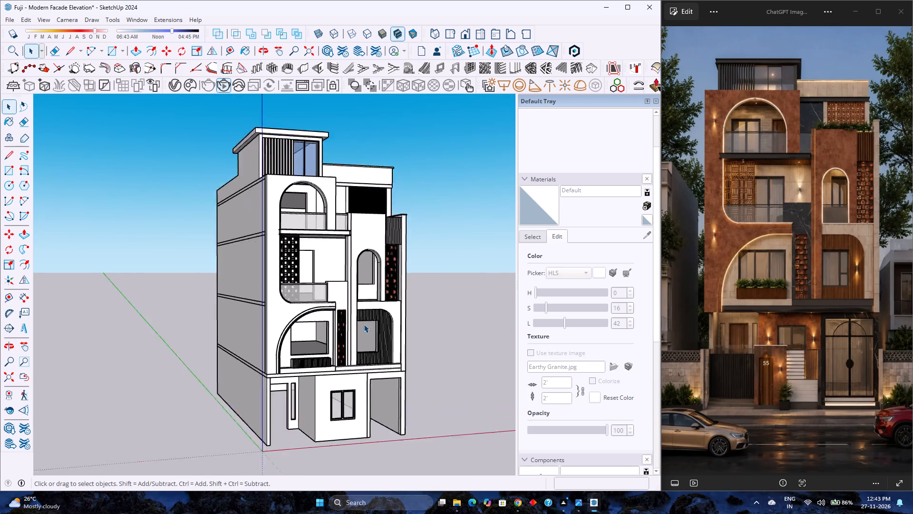
Examine the middle floors' arched openings, perforated screens, fluted panels and balcony up close from an angled viewpoint.
scroll(364, 324, "up", 2)
scroll(364, 324, "down", 3)
scroll(364, 324, "up", 4)
scroll(364, 324, "down", 4)
scroll(364, 324, "up", 4)
scroll(364, 324, "down", 3)
scroll(364, 324, "up", 3)
scroll(364, 324, "down", 4)
scroll(364, 324, "up", 4)
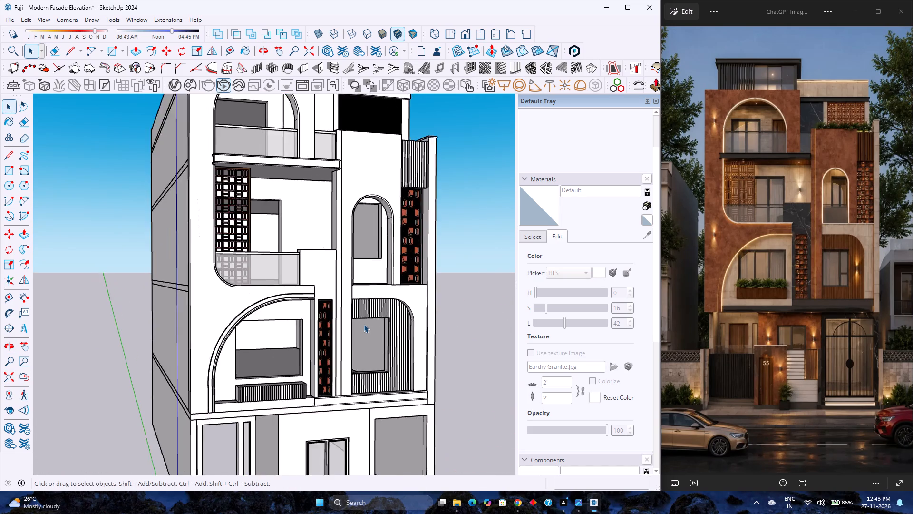
scroll(364, 324, "down", 1)
scroll(364, 324, "up", 3)
scroll(364, 324, "down", 1)
scroll(364, 324, "up", 1)
scroll(361, 324, "down", 3)
scroll(361, 324, "up", 4)
scroll(361, 324, "down", 2)
scroll(361, 324, "up", 1)
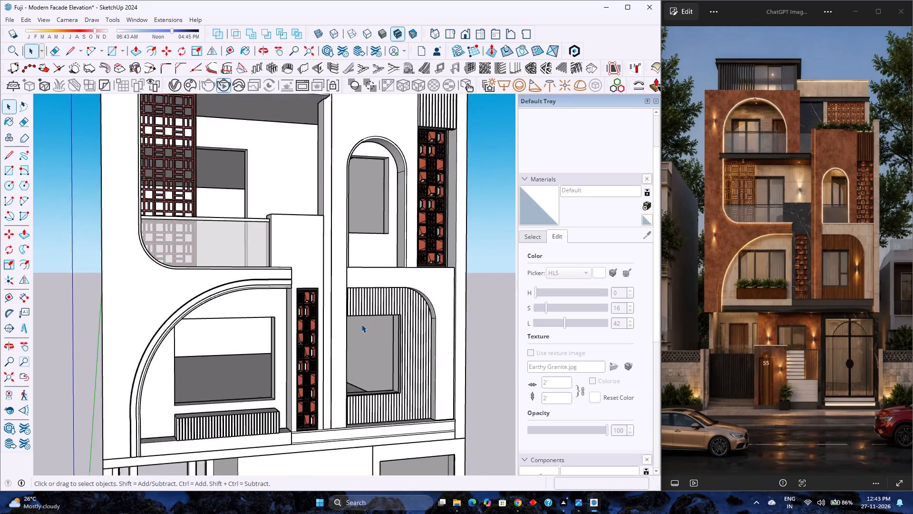
scroll(361, 324, "up", 1)
scroll(361, 324, "down", 2)
scroll(361, 324, "up", 2)
scroll(361, 324, "down", 3)
scroll(361, 324, "up", 3)
scroll(361, 324, "down", 3)
scroll(361, 324, "up", 3)
scroll(361, 324, "down", 1)
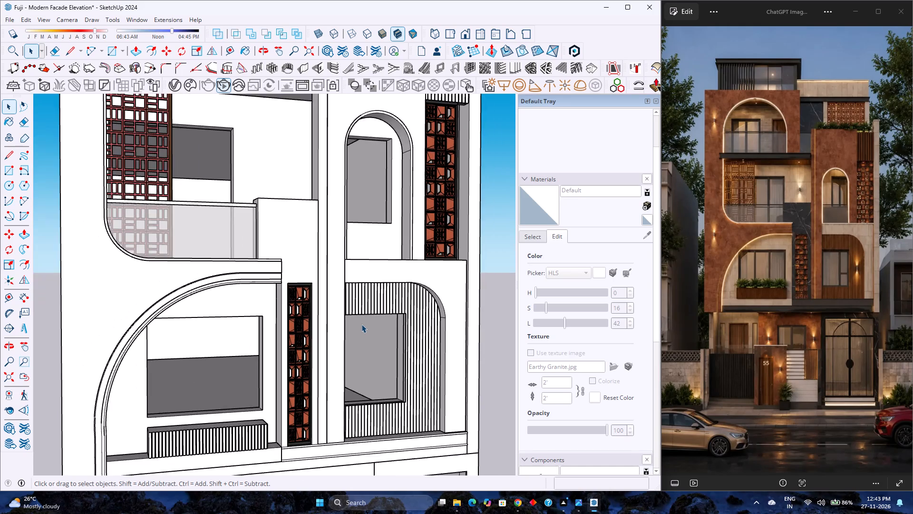
scroll(361, 324, "up", 1)
scroll(361, 324, "down", 2)
scroll(361, 324, "up", 2)
scroll(361, 324, "down", 3)
scroll(361, 324, "up", 2)
scroll(361, 324, "down", 1)
scroll(361, 324, "up", 1)
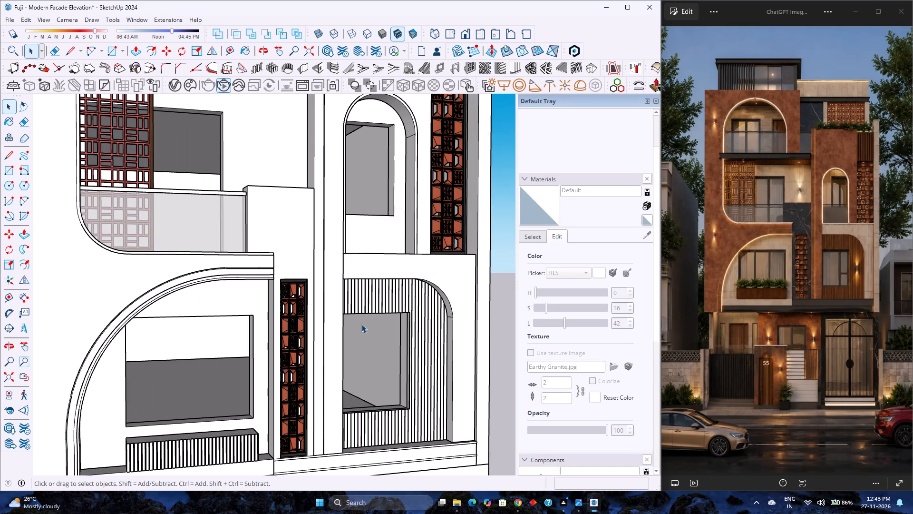
scroll(361, 324, "down", 2)
scroll(361, 324, "up", 2)
scroll(361, 324, "down", 3)
scroll(361, 324, "up", 3)
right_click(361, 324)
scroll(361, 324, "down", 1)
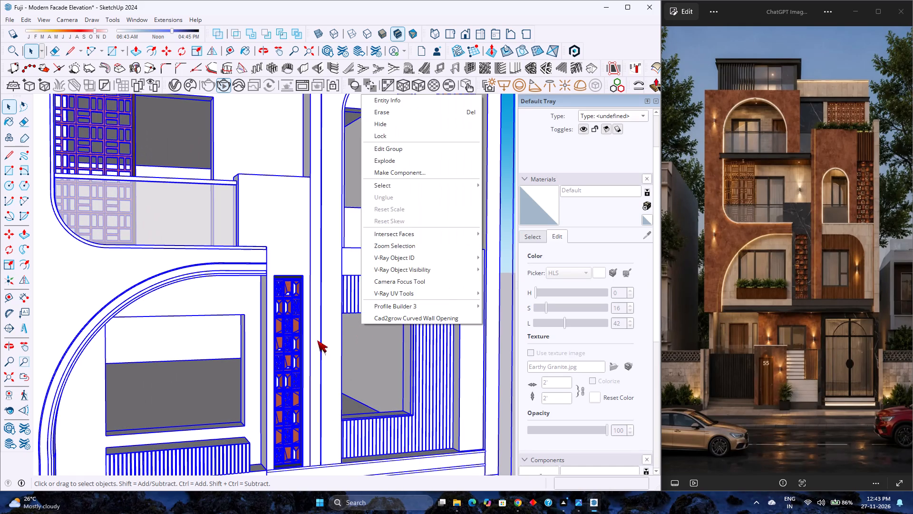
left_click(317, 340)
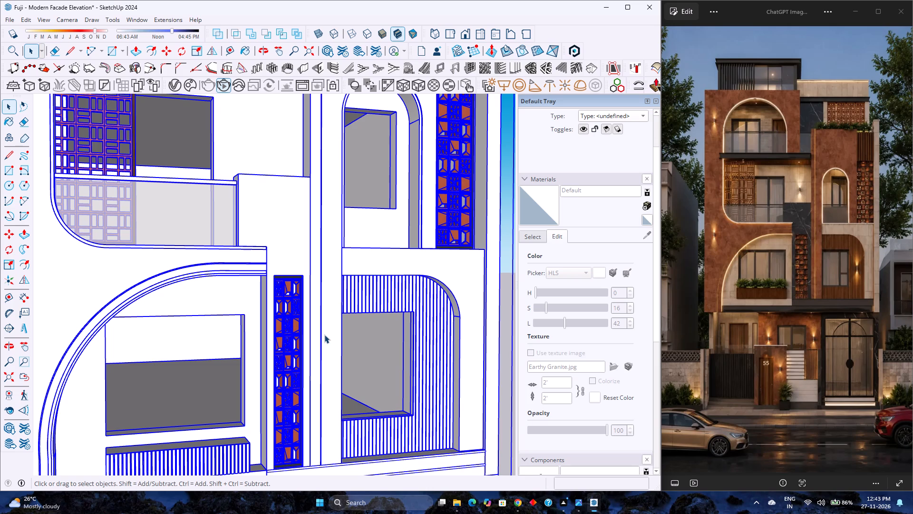
Examine the facade's floors and projecting vertical fins from the front corner opposite the rooftop room.
scroll(324, 335, "down", 4)
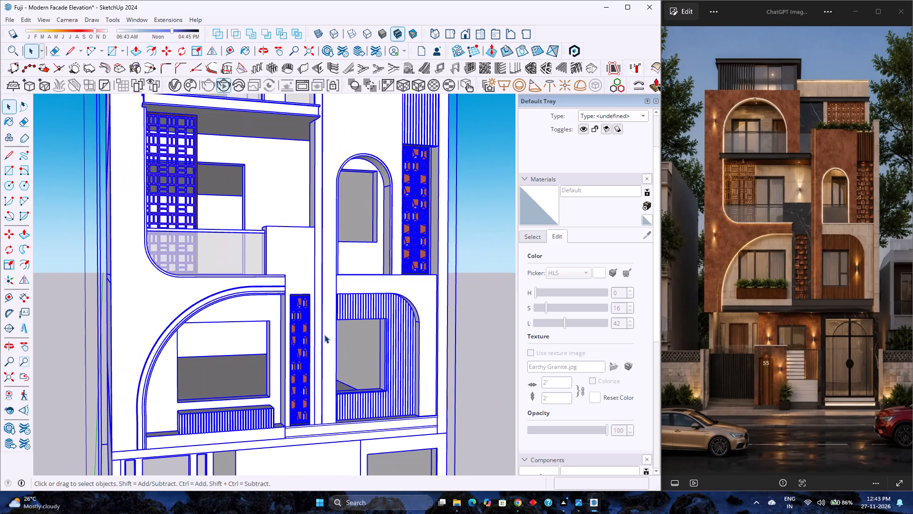
middle_click_drag(359, 328, 270, 334)
middle_click(270, 334)
scroll(361, 324, "down", 4)
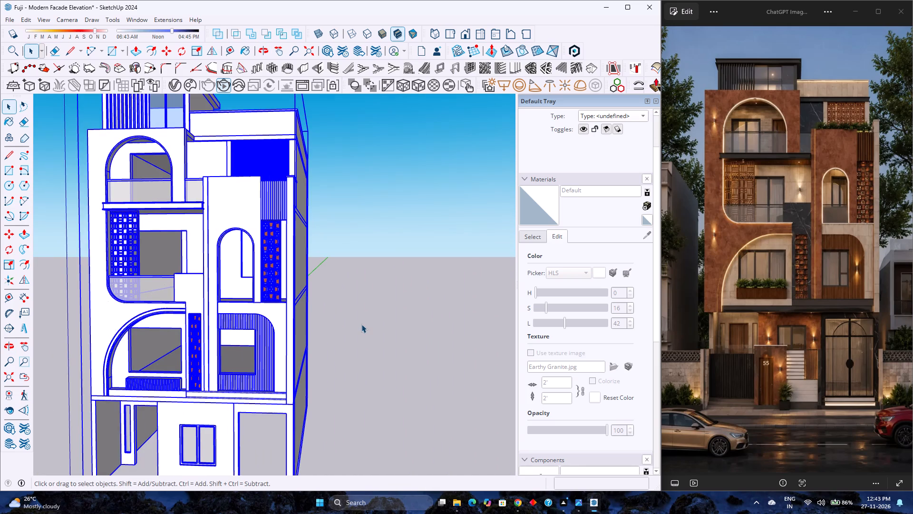
scroll(361, 326, "up", 2)
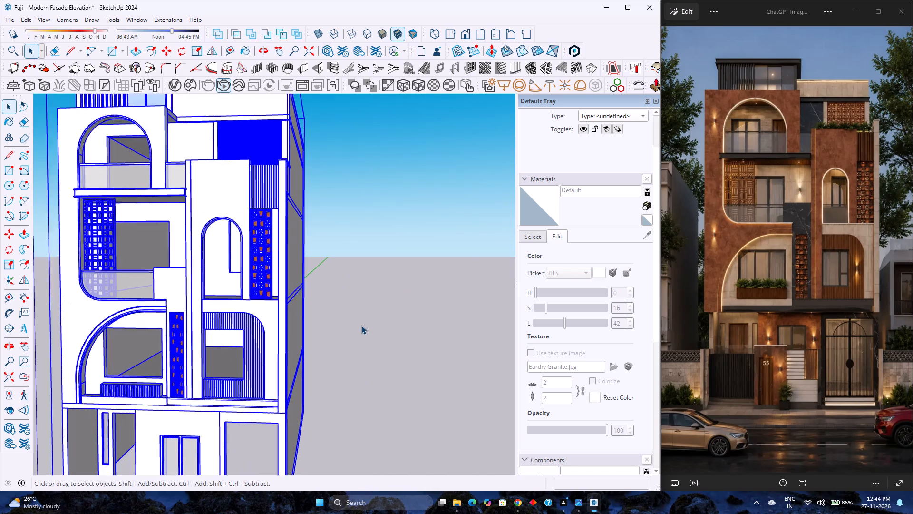
scroll(361, 326, "up", 2)
scroll(361, 326, "down", 3)
scroll(361, 326, "up", 2)
scroll(361, 326, "down", 3)
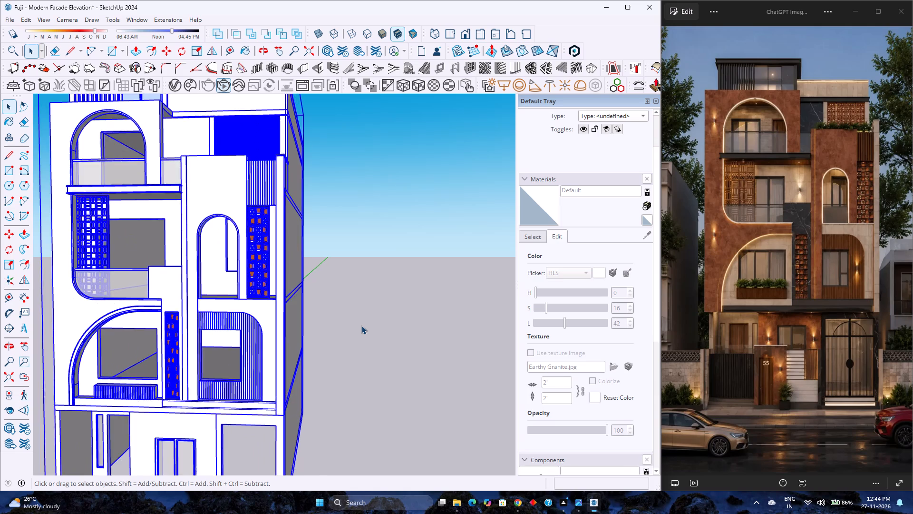
scroll(361, 326, "up", 4)
scroll(361, 326, "down", 3)
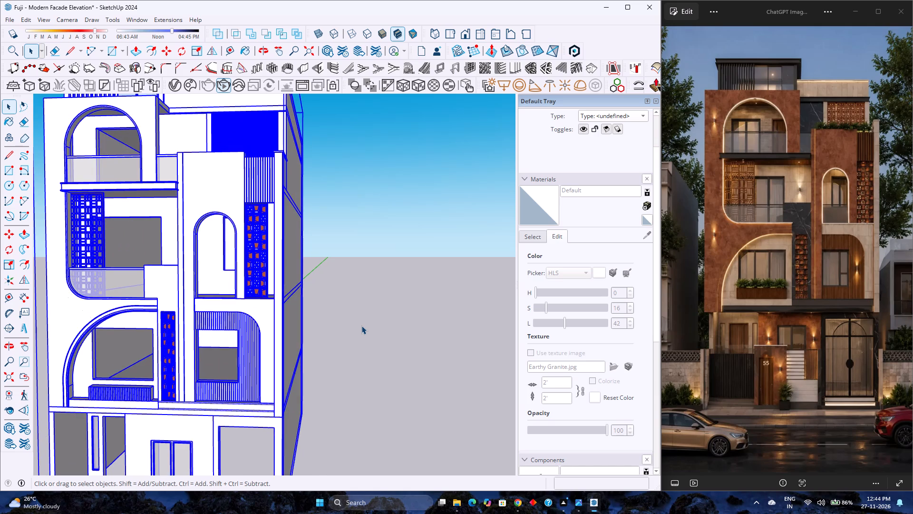
scroll(361, 326, "down", 1)
scroll(361, 326, "up", 3)
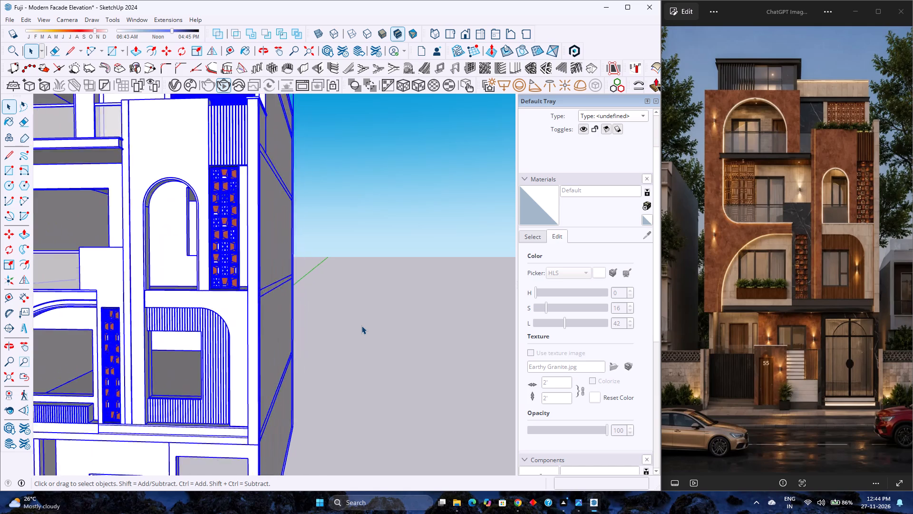
scroll(361, 326, "down", 3)
scroll(361, 326, "up", 1)
scroll(361, 326, "down", 1)
scroll(361, 326, "up", 2)
scroll(361, 326, "down", 2)
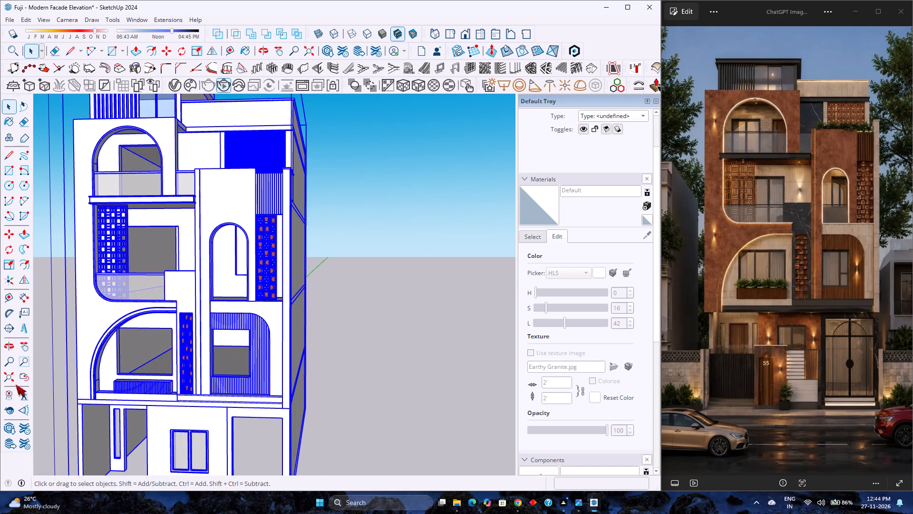
Examine the building's side wall and facade recesses from the front corner beside the rooftop room.
left_click(6, 379)
middle_click_drag(175, 356, 286, 354)
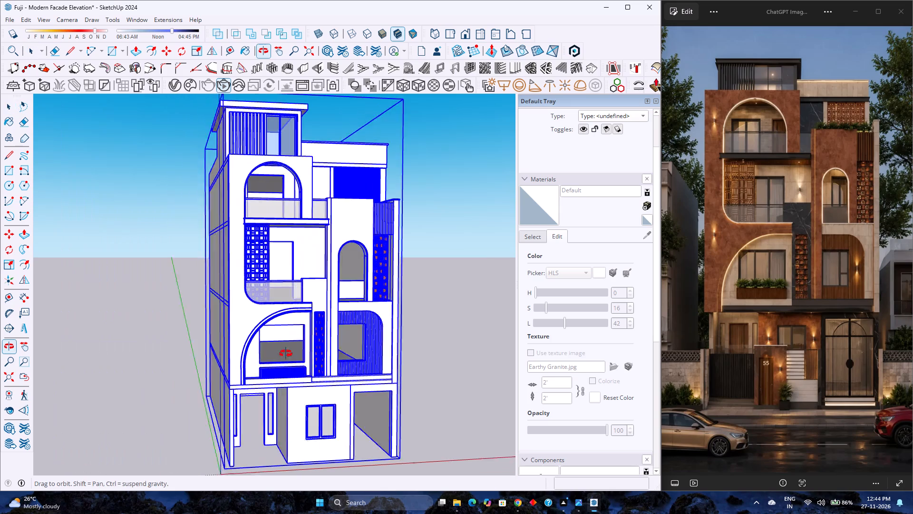
middle_click_drag(286, 354, 308, 351)
middle_click(308, 351)
scroll(395, 339, "up", 2)
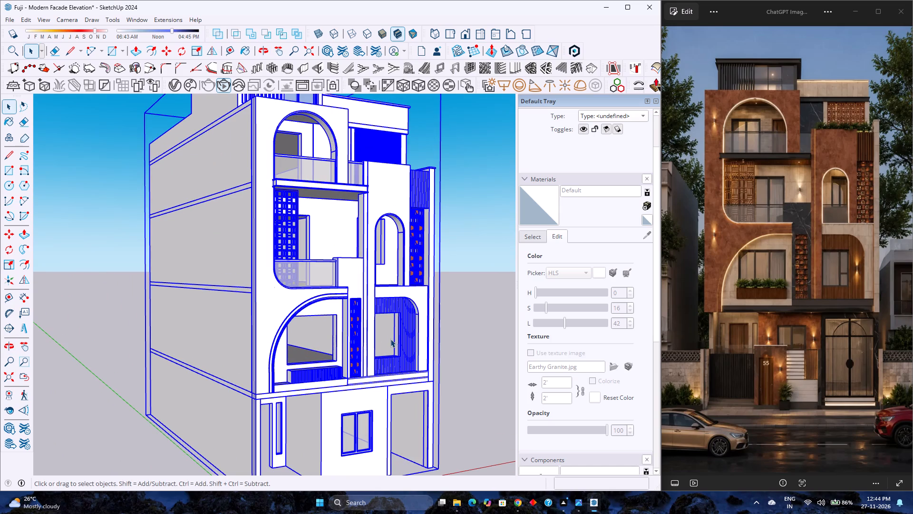
Examine the ground floor entrance in the reference image, including the number 55 gate pillar, slatted wall and wall lights.
scroll(801, 372, "up", 2)
scroll(761, 377, "up", 10)
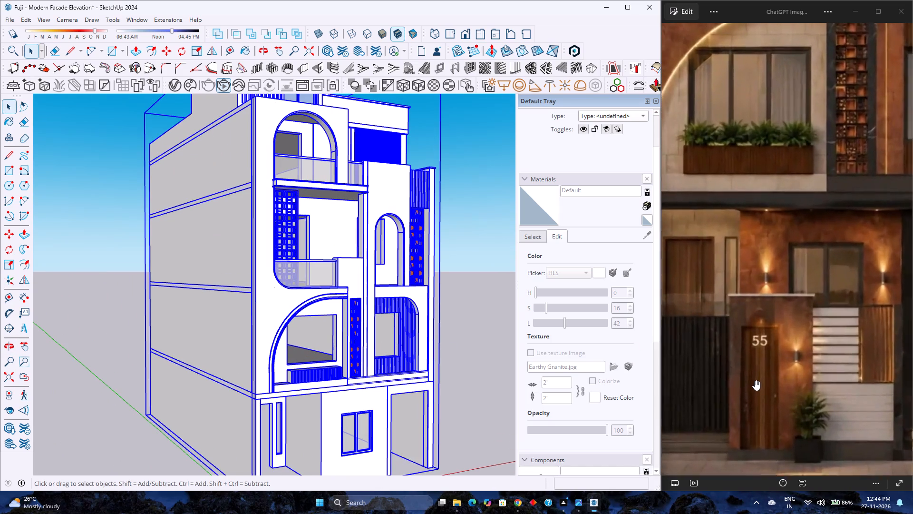
scroll(755, 380, "up", 6)
scroll(739, 324, "down", 3)
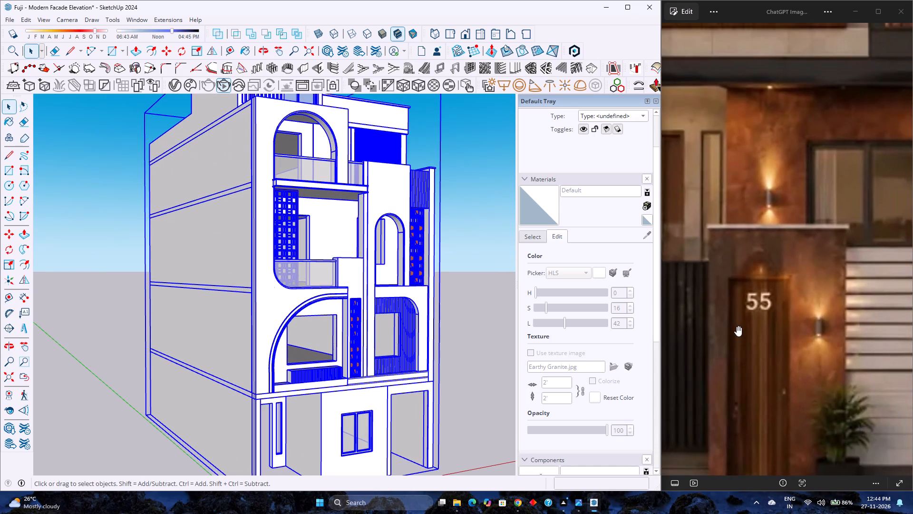
scroll(737, 326, "down", 6)
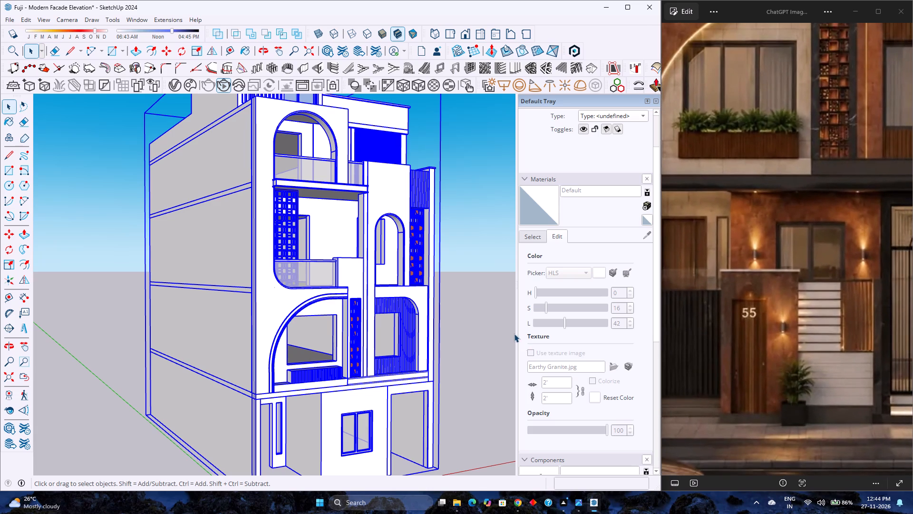
Deselect the building and show the standard front view with the whole model fitted in view.
scroll(514, 334, "down", 3)
middle_click_drag(514, 334, 298, 360)
scroll(320, 343, "down", 2)
middle_click_drag(319, 343, 387, 327)
left_click(395, 324)
scroll(394, 323, "down", 3)
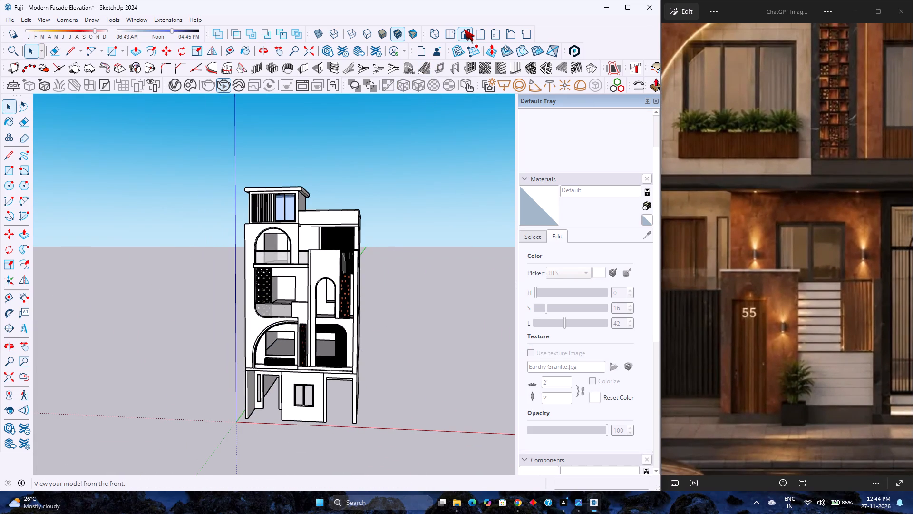
left_click(464, 29)
left_click(9, 379)
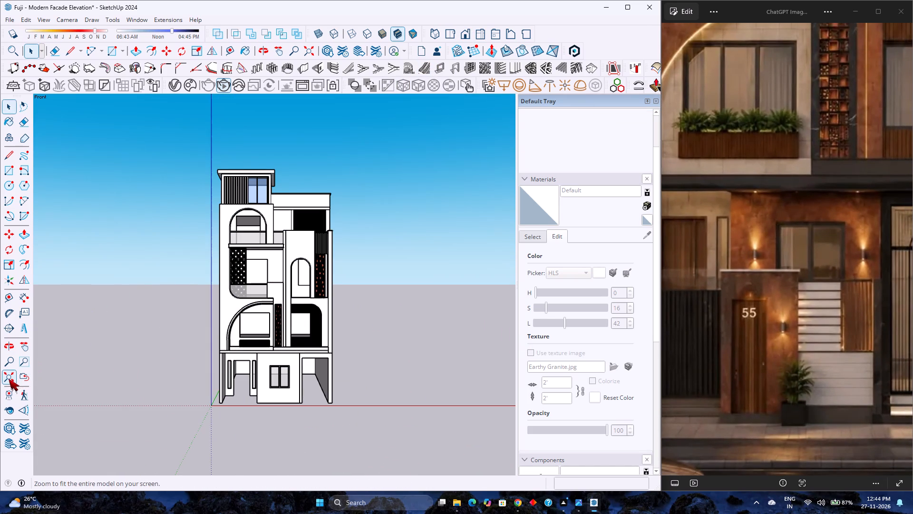
Save the facade elevation model.
key("ctrl+s")
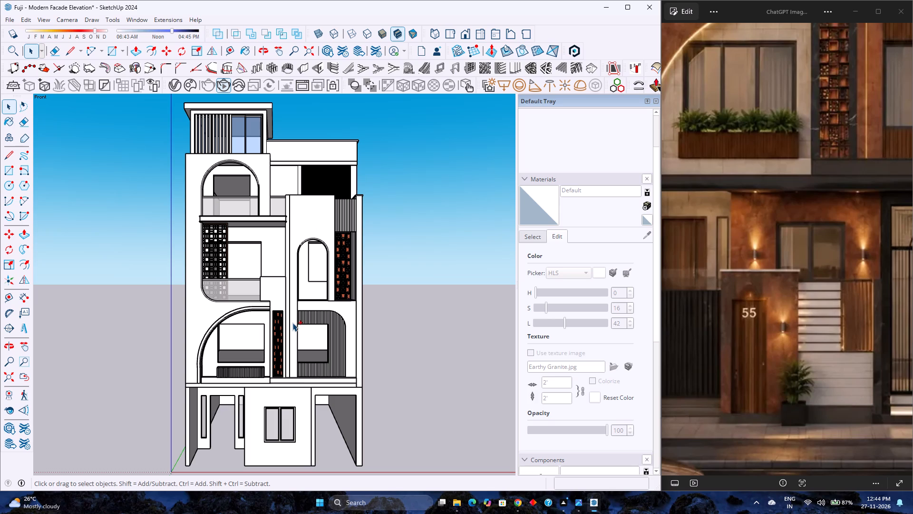
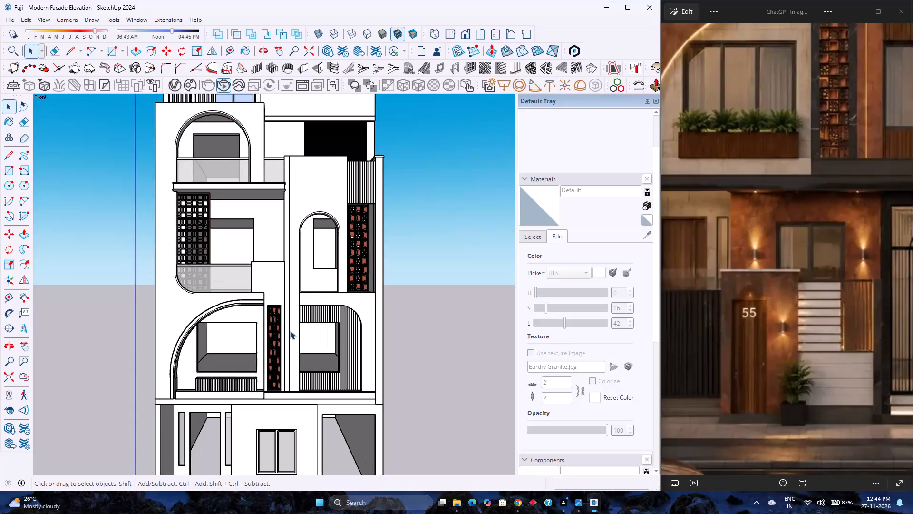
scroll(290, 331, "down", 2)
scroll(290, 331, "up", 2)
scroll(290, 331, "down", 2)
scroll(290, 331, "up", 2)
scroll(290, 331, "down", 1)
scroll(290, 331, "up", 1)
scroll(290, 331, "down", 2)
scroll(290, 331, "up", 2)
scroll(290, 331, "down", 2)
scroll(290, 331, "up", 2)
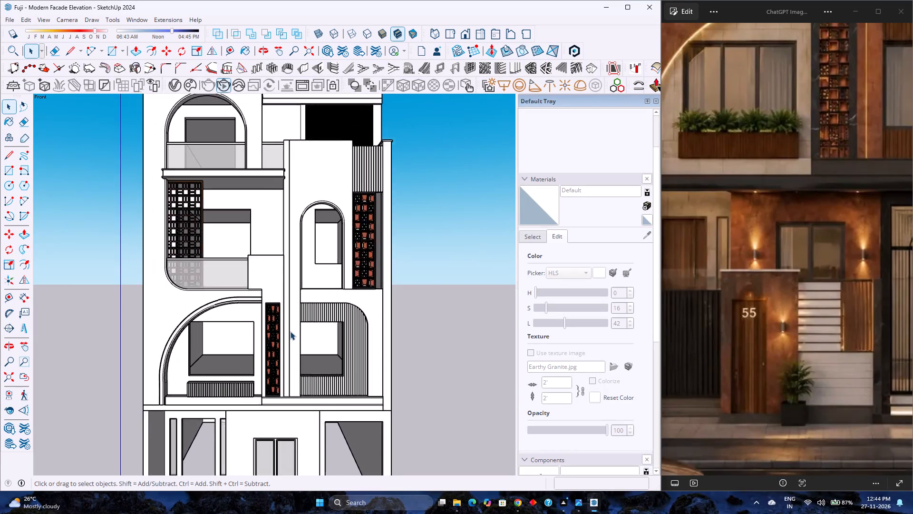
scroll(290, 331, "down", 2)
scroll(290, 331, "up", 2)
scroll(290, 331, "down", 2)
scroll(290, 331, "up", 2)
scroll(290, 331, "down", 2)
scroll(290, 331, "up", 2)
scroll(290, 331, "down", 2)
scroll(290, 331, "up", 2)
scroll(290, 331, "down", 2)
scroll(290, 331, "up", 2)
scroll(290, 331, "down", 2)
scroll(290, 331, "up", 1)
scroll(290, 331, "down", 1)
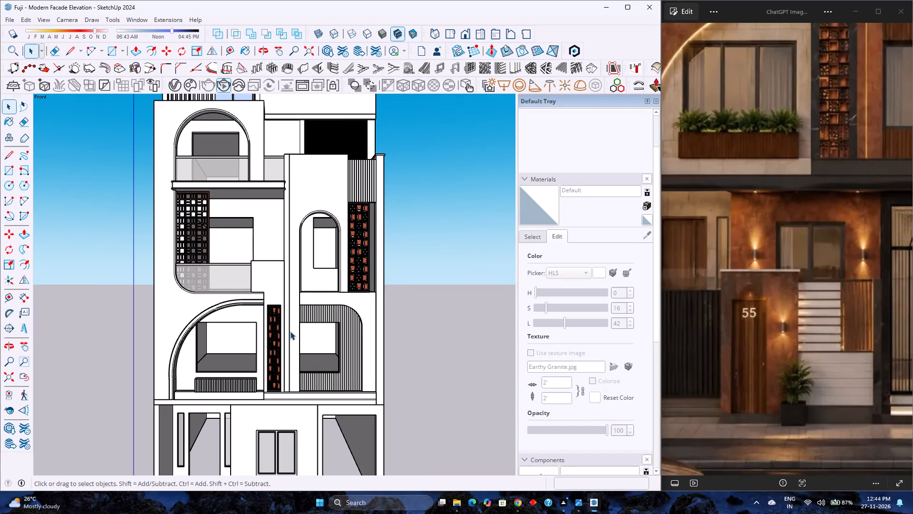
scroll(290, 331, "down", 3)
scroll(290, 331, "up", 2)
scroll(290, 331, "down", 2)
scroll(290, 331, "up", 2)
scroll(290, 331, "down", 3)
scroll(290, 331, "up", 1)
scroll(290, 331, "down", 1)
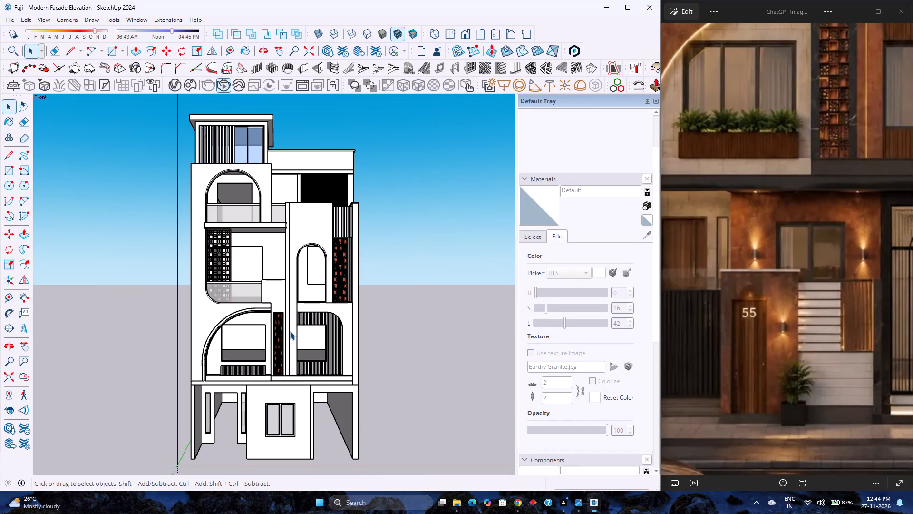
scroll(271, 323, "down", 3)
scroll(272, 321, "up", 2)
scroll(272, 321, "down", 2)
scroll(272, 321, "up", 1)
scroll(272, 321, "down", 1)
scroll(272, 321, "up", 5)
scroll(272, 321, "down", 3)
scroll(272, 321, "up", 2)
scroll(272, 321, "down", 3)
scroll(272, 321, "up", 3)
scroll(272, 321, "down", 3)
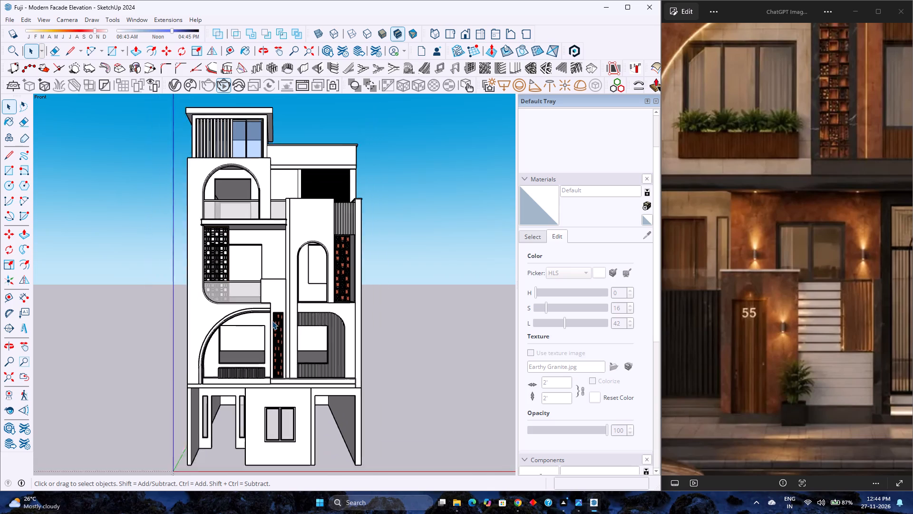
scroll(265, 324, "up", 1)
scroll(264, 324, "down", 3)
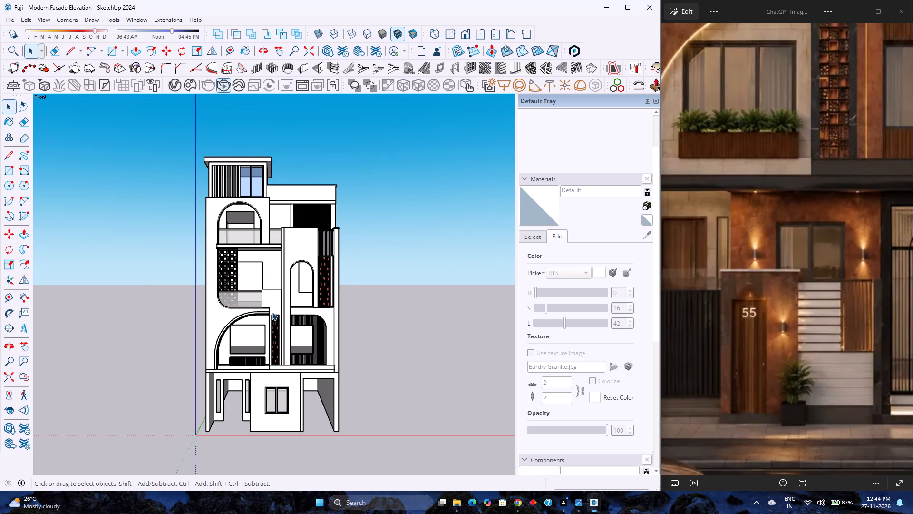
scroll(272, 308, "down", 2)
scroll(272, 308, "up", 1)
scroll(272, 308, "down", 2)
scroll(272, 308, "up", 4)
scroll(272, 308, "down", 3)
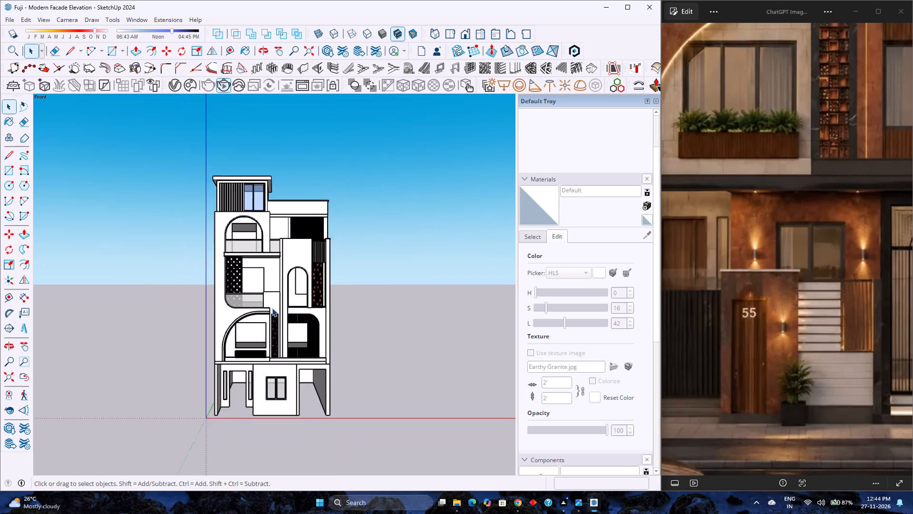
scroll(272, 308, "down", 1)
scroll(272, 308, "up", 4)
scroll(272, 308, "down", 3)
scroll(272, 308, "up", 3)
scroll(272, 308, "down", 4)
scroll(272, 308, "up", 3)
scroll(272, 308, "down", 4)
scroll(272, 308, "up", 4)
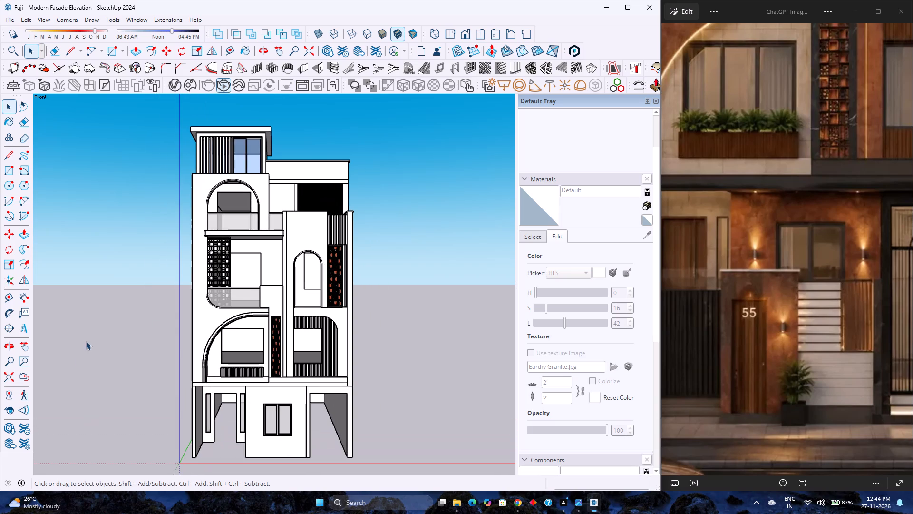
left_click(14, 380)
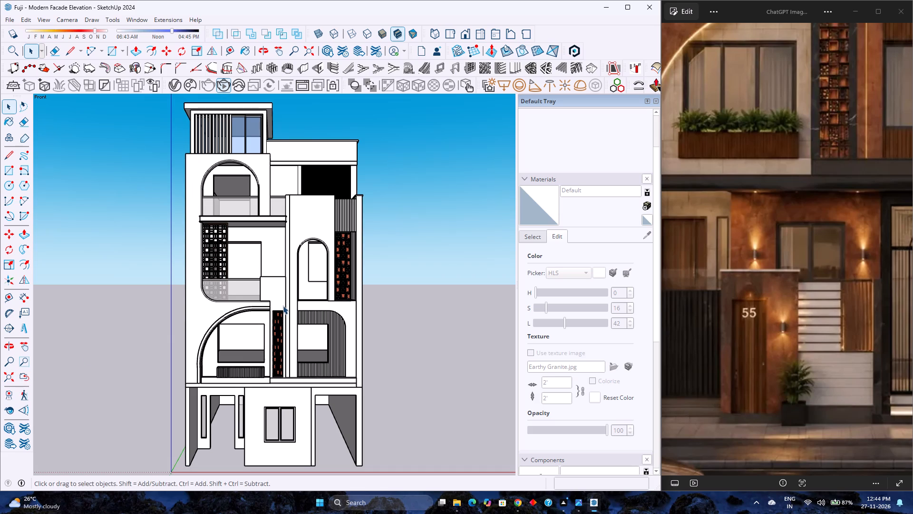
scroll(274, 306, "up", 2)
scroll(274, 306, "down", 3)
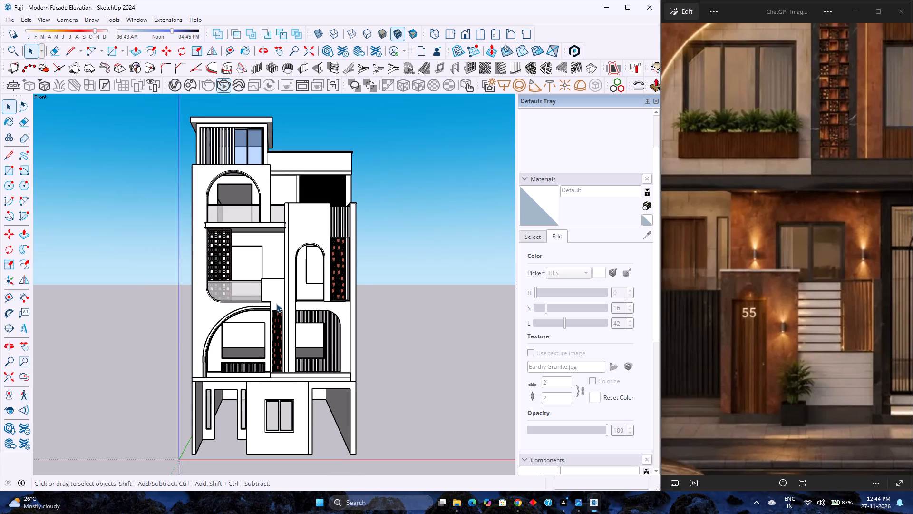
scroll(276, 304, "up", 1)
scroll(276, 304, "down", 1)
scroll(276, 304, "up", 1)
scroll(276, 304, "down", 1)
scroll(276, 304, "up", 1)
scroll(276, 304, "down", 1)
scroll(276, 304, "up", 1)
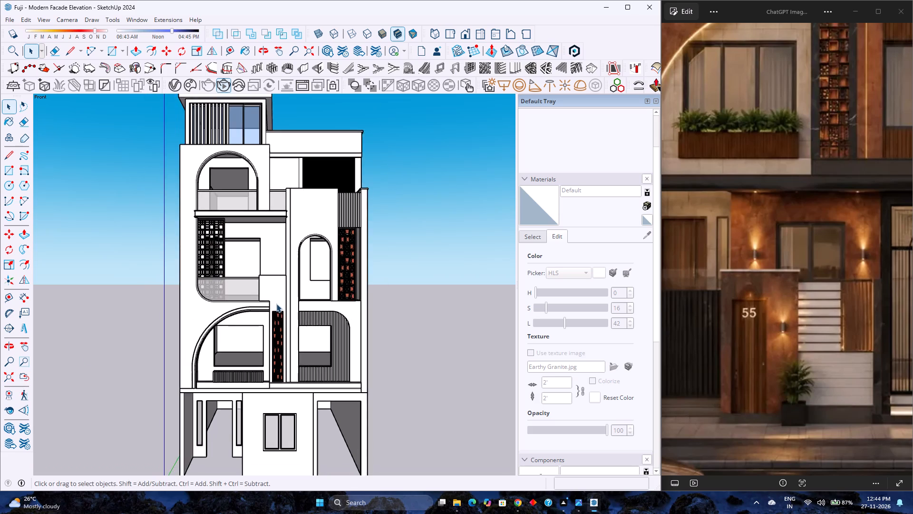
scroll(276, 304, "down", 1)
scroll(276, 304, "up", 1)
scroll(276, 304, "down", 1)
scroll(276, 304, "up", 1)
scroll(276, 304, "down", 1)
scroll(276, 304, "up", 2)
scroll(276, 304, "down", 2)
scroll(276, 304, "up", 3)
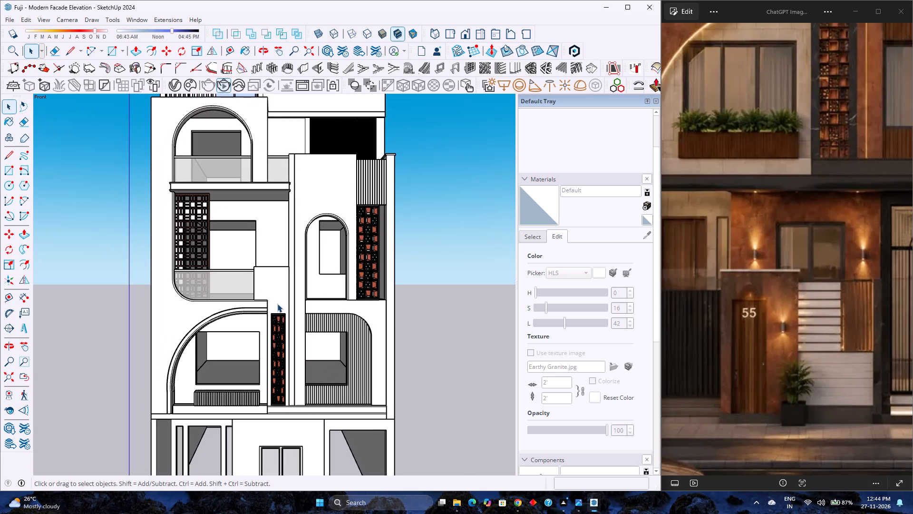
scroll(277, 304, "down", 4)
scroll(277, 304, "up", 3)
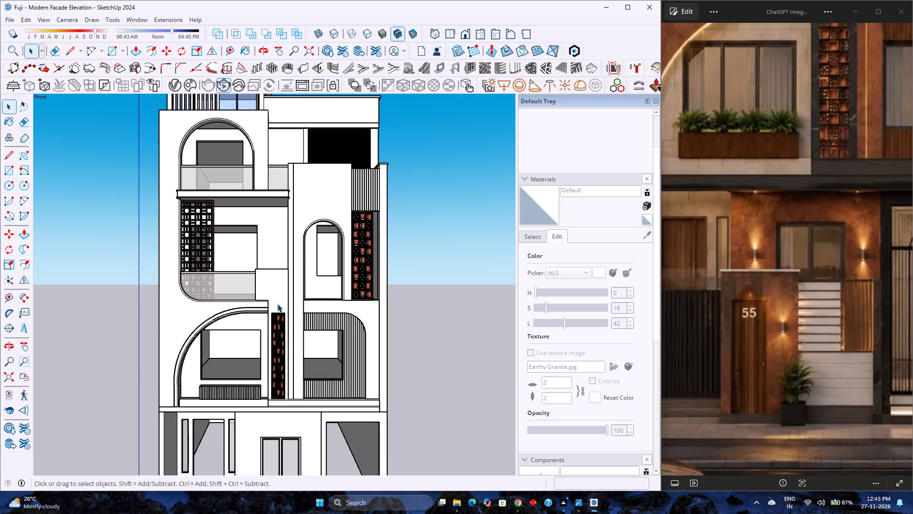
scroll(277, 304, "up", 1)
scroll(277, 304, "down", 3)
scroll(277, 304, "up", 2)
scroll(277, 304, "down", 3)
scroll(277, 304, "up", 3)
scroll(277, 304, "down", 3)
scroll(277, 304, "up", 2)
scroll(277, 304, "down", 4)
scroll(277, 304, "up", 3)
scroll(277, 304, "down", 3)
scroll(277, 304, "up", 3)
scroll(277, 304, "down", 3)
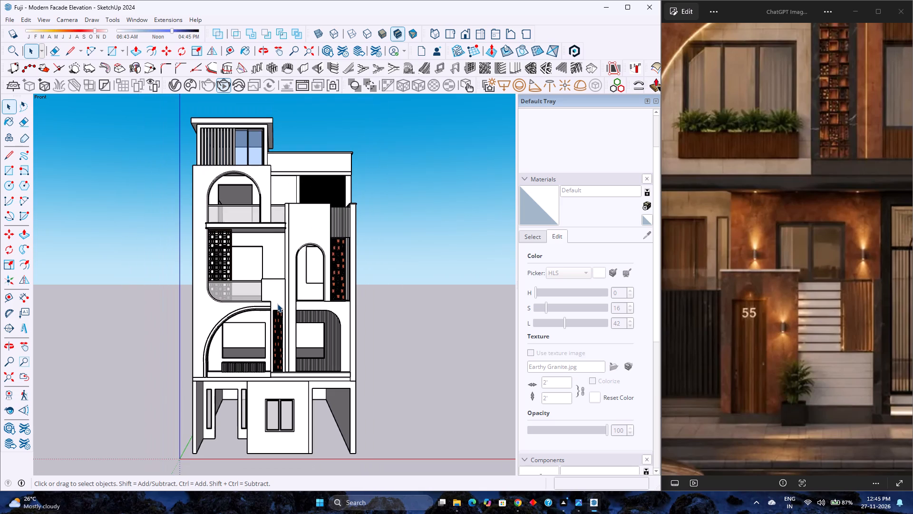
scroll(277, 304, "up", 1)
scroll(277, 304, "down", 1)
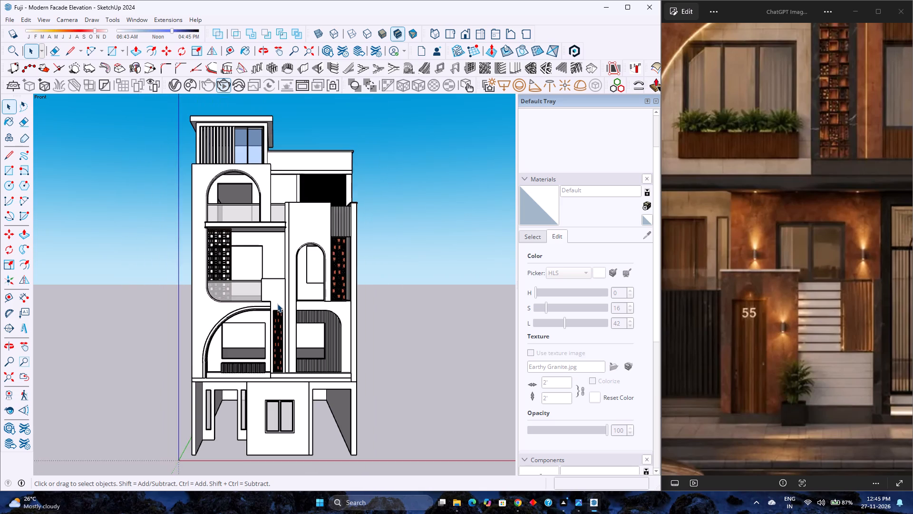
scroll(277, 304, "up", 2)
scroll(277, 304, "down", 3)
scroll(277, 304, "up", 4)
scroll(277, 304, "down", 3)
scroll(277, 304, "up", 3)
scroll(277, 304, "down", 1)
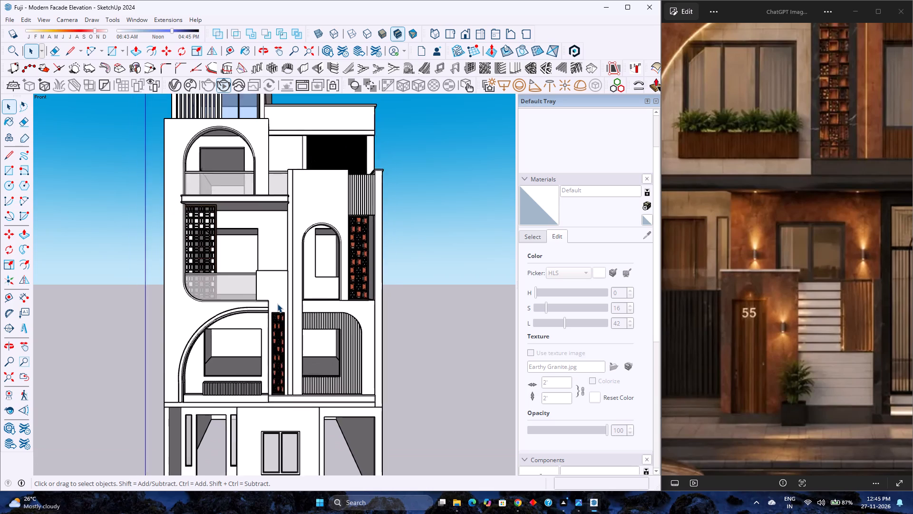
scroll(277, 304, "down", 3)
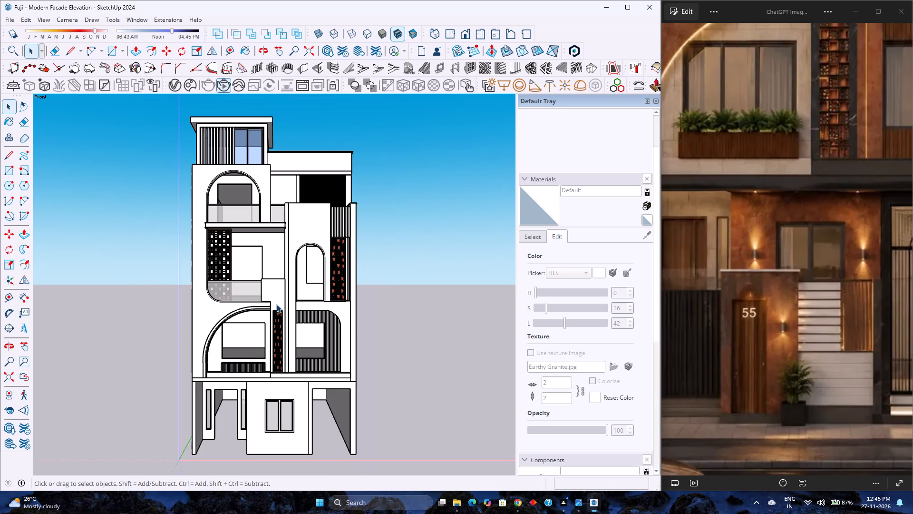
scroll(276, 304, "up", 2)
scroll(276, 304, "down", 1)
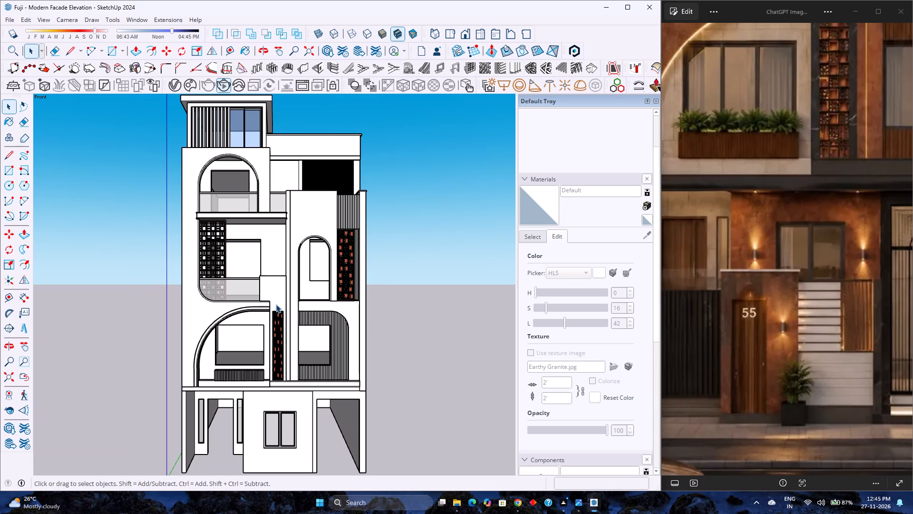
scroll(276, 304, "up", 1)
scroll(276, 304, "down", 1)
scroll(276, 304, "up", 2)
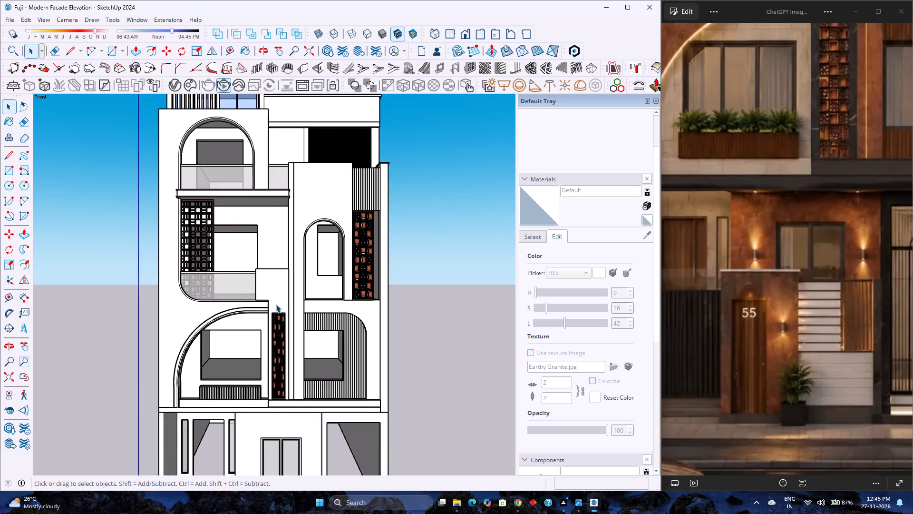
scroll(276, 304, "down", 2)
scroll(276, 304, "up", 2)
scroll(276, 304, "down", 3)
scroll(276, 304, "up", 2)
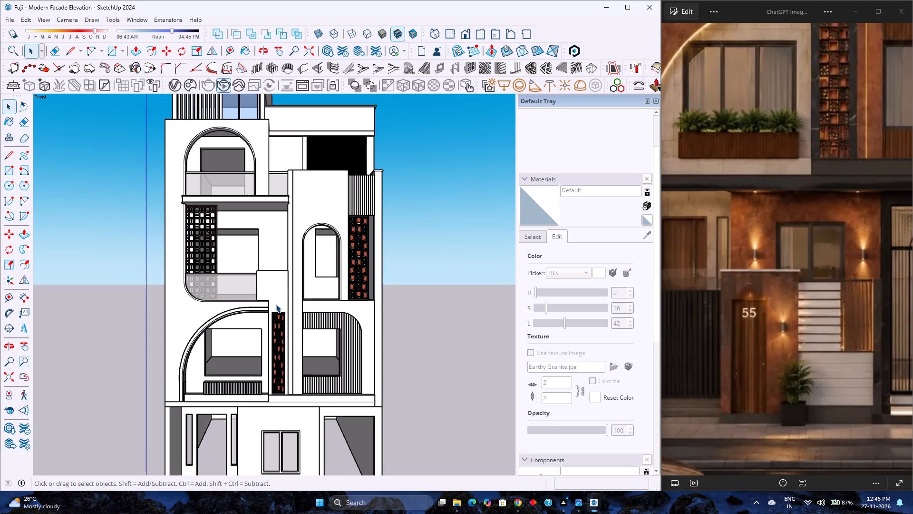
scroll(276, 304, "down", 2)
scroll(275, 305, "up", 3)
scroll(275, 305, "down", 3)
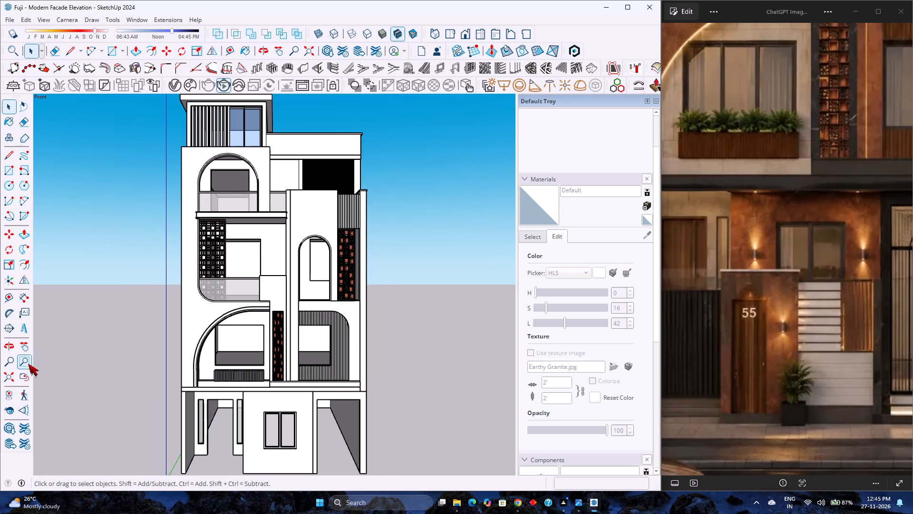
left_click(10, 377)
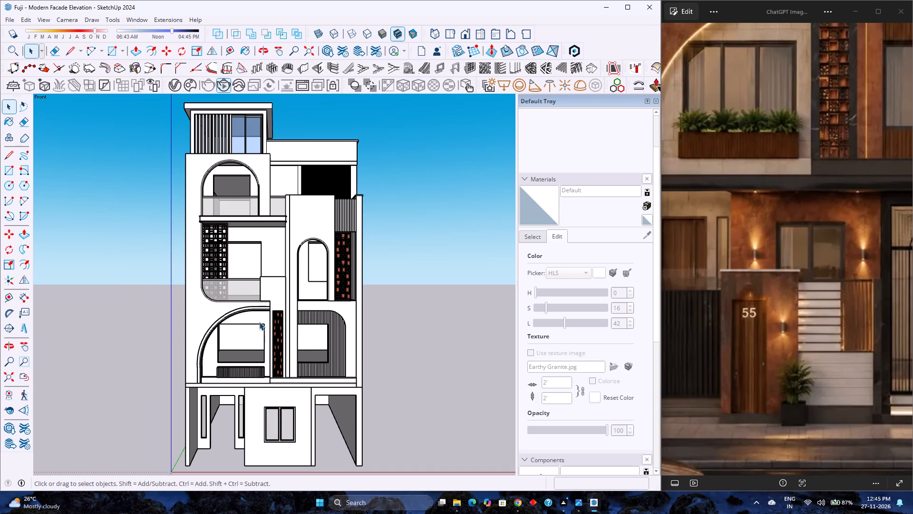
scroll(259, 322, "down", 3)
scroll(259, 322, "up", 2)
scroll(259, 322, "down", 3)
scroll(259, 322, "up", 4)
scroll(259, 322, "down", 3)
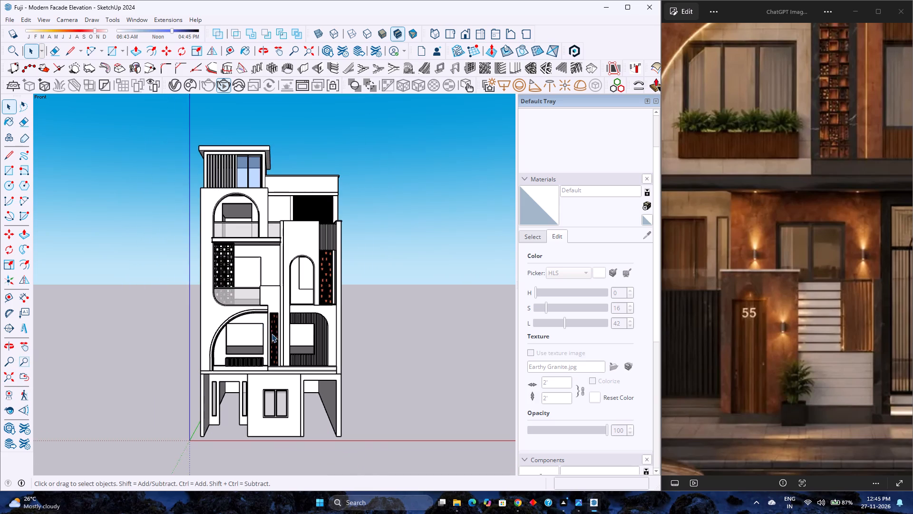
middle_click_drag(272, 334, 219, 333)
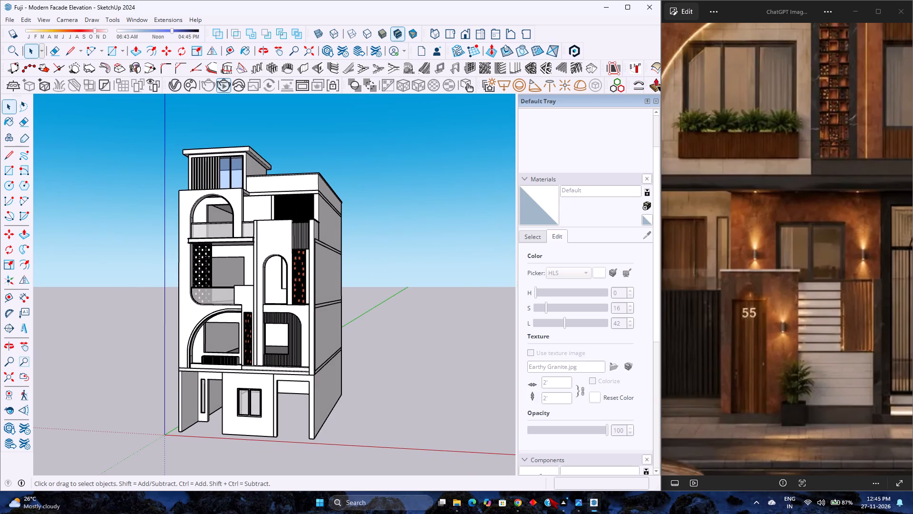
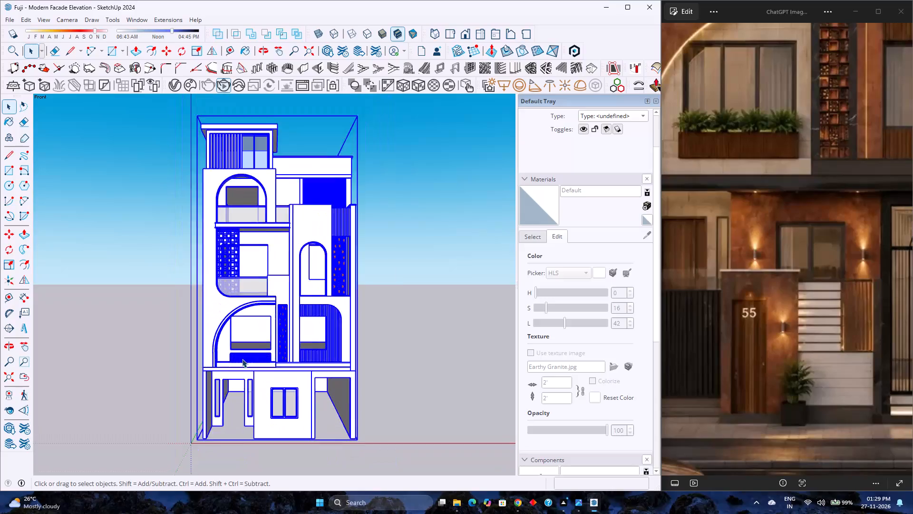
Examine the building's front facade, side wall and roof level alongside the reference image.
scroll(242, 359, "up", 2)
scroll(245, 359, "down", 1)
scroll(251, 359, "up", 3)
scroll(251, 359, "down", 2)
scroll(251, 359, "up", 5)
scroll(327, 367, "down", 3)
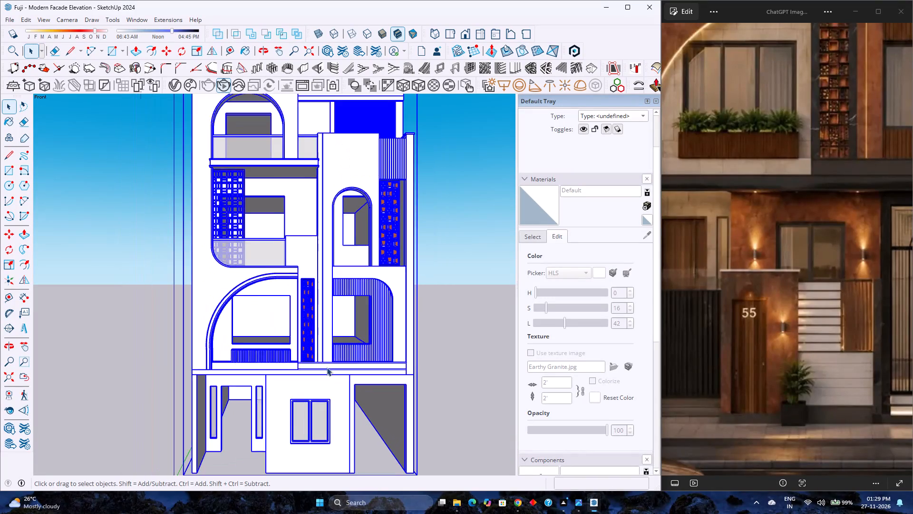
scroll(334, 366, "down", 3)
middle_click_drag(334, 366, 274, 378)
scroll(271, 382, "up", 4)
scroll(269, 383, "down", 1)
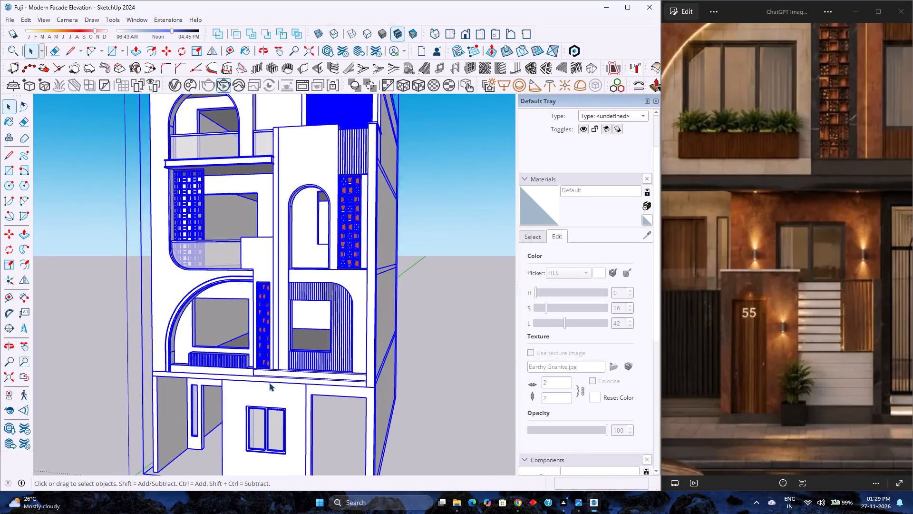
scroll(269, 383, "down", 1)
scroll(269, 387, "up", 4)
scroll(270, 387, "down", 4)
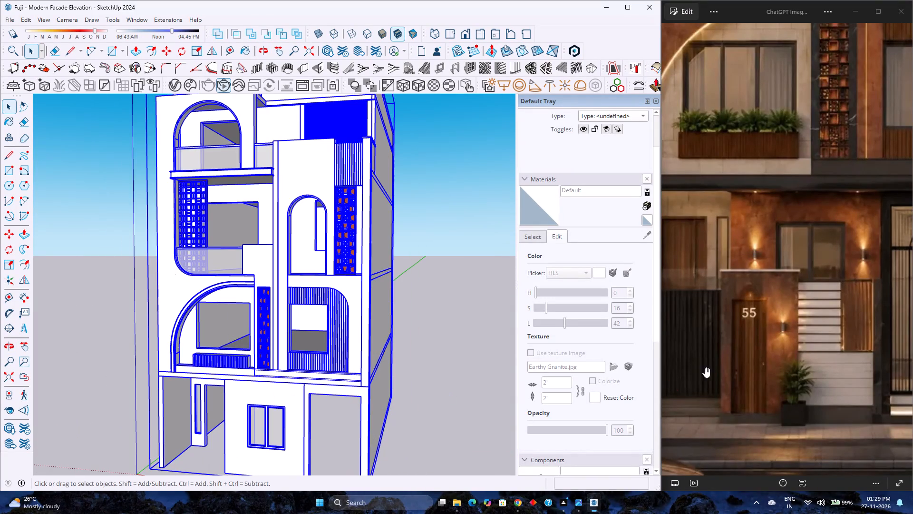
scroll(759, 357, "down", 2)
scroll(295, 358, "up", 1)
scroll(295, 358, "down", 3)
scroll(295, 358, "up", 4)
scroll(295, 358, "down", 4)
scroll(295, 358, "up", 3)
scroll(295, 358, "down", 6)
middle_click_drag(313, 306, 315, 305)
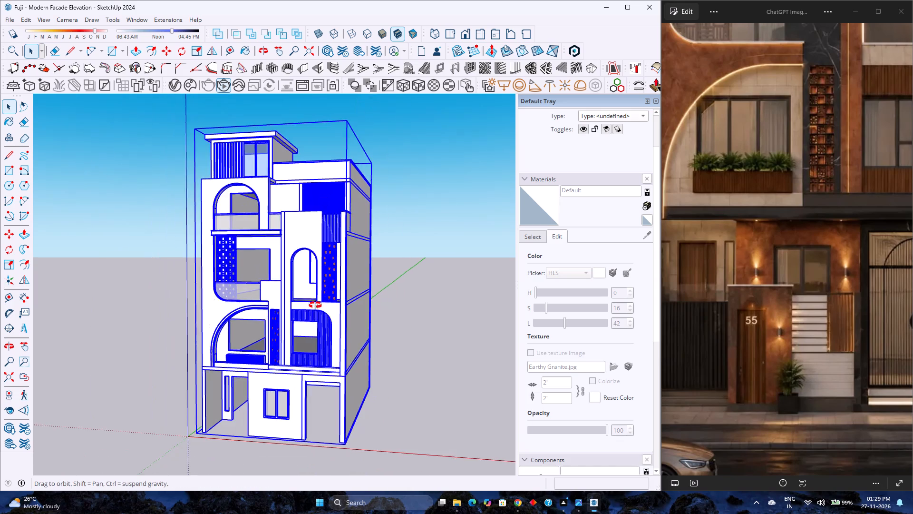
middle_click_drag(315, 305, 327, 353)
scroll(220, 265, "up", 5)
scroll(220, 267, "down", 2)
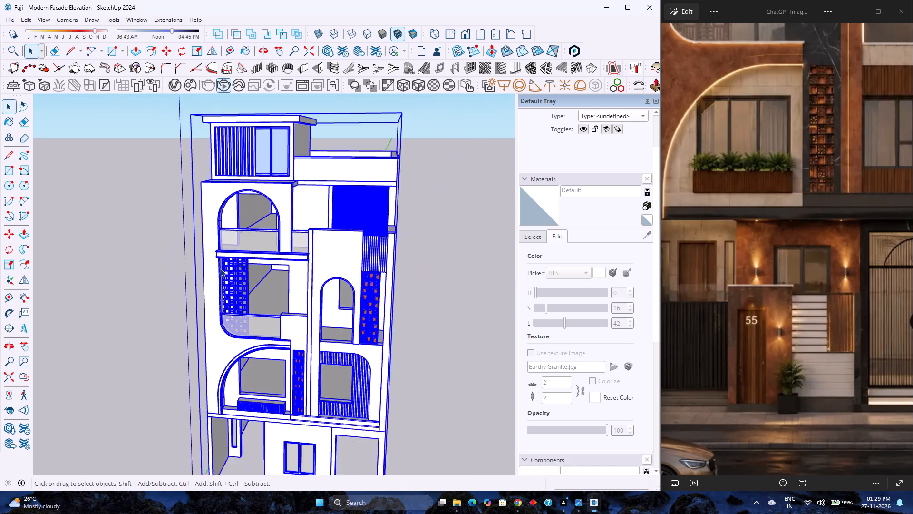
scroll(220, 268, "down", 3)
middle_click_drag(340, 257, 141, 302)
middle_click(140, 302)
scroll(354, 277, "down", 2)
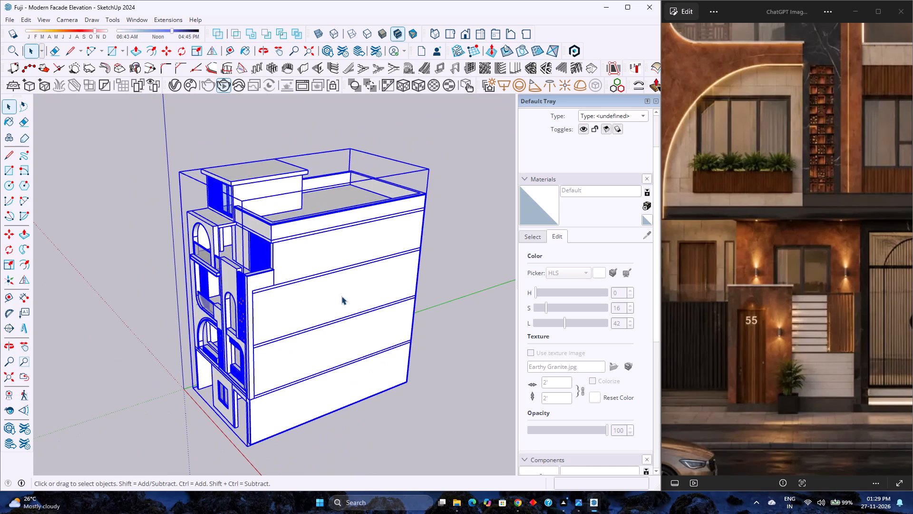
left_click(339, 414)
middle_click_drag(298, 346, 445, 309)
middle_click(445, 309)
middle_click(445, 309)
scroll(247, 295, "down", 4)
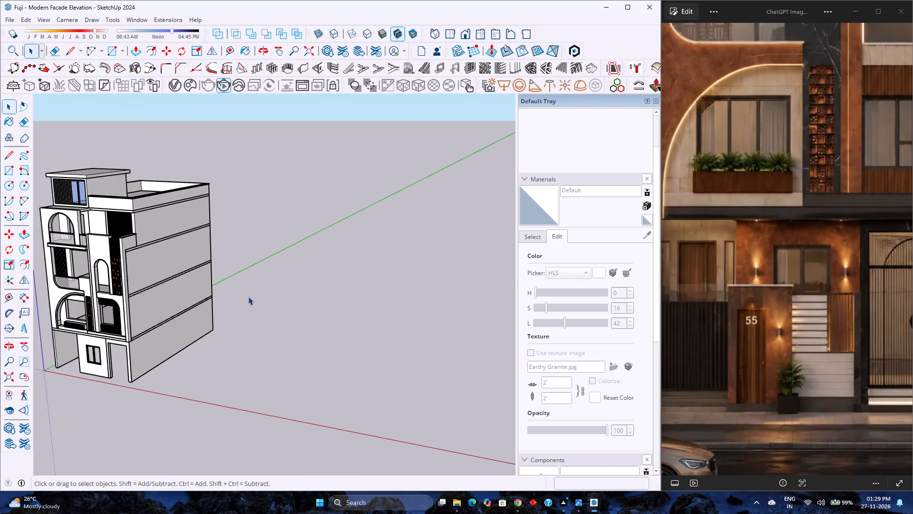
scroll(248, 297, "down", 2)
scroll(99, 199, "up", 12)
scroll(147, 284, "up", 1)
middle_click_drag(147, 284, 284, 277)
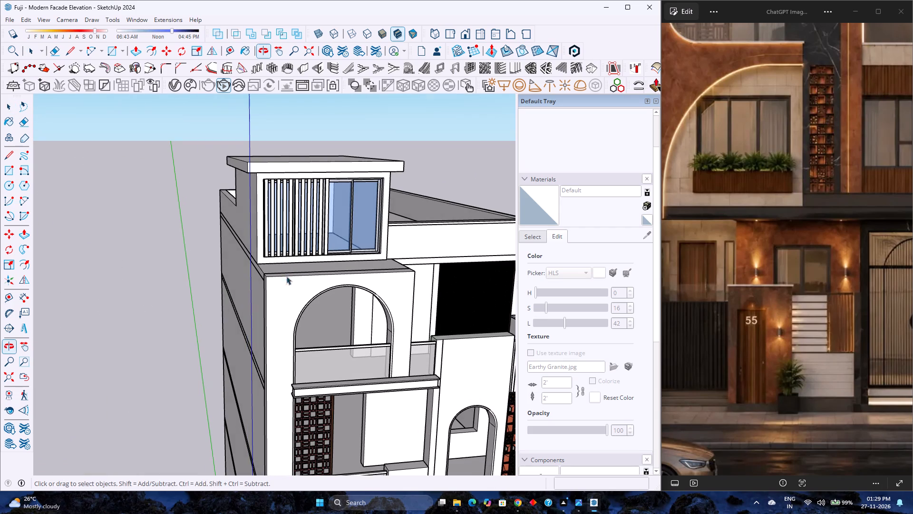
Set the saturation of the in-model Translucent_Glass_Blue material to 0 so the window glass is neutral grey.
left_click(539, 235)
left_click(563, 246)
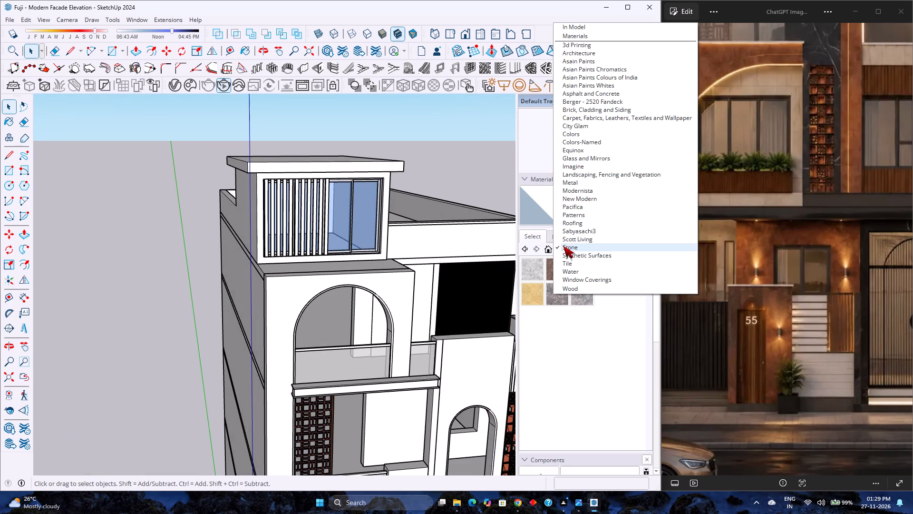
left_click(592, 28)
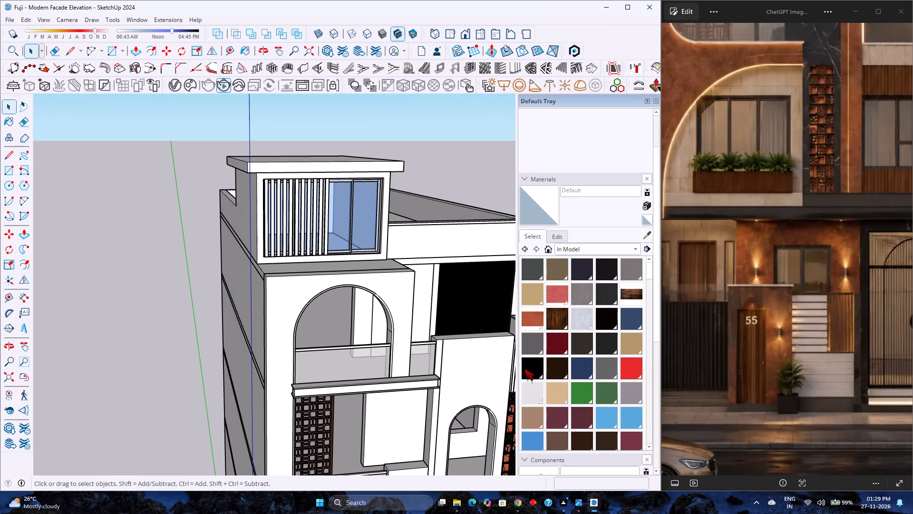
scroll(599, 365, "down", 5)
left_click(534, 394)
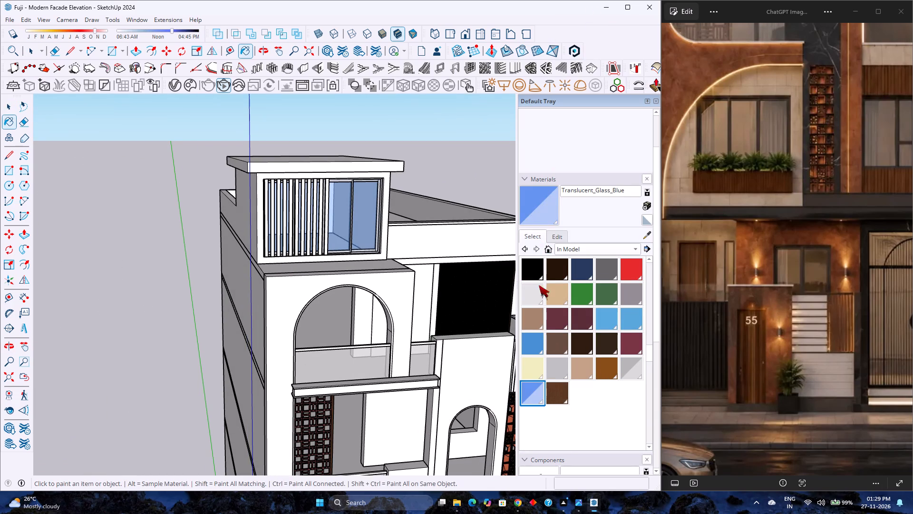
left_click(555, 233)
left_click_drag(584, 307, 494, 316)
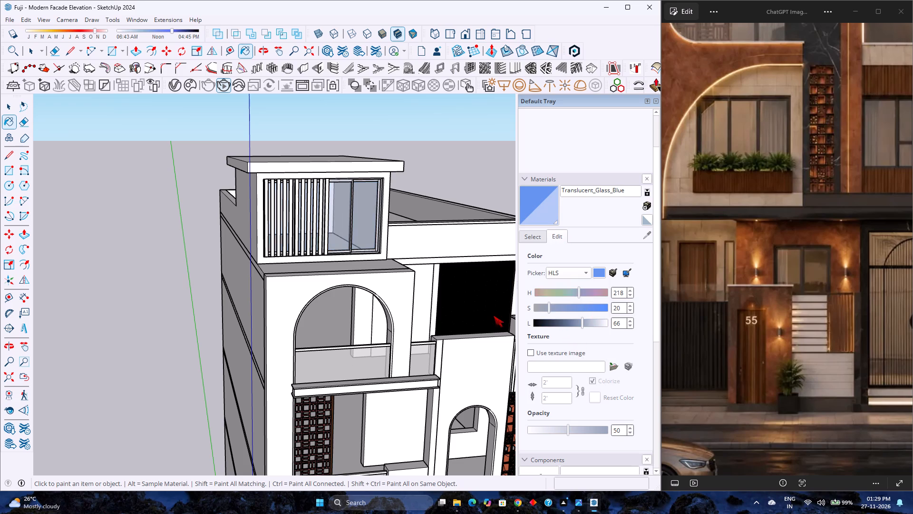
left_click_drag(494, 316, 493, 316)
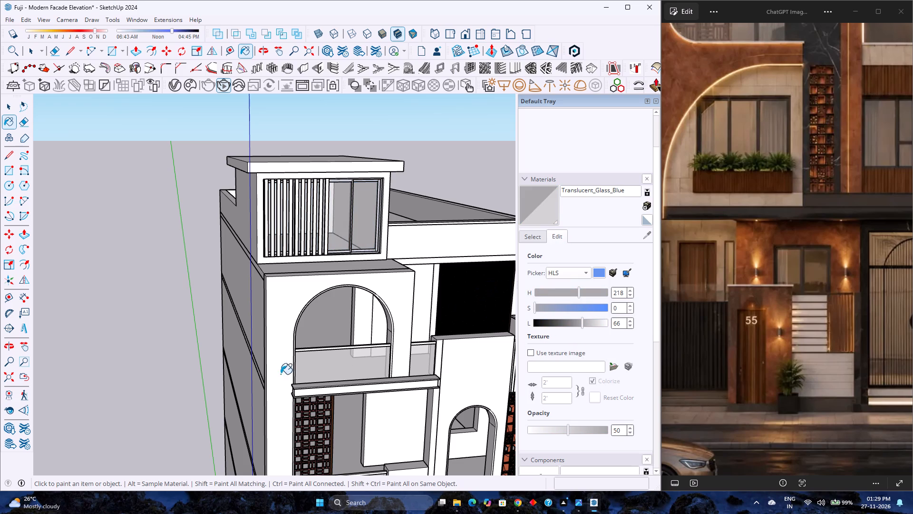
key("space")
left_click(182, 322)
key("space")
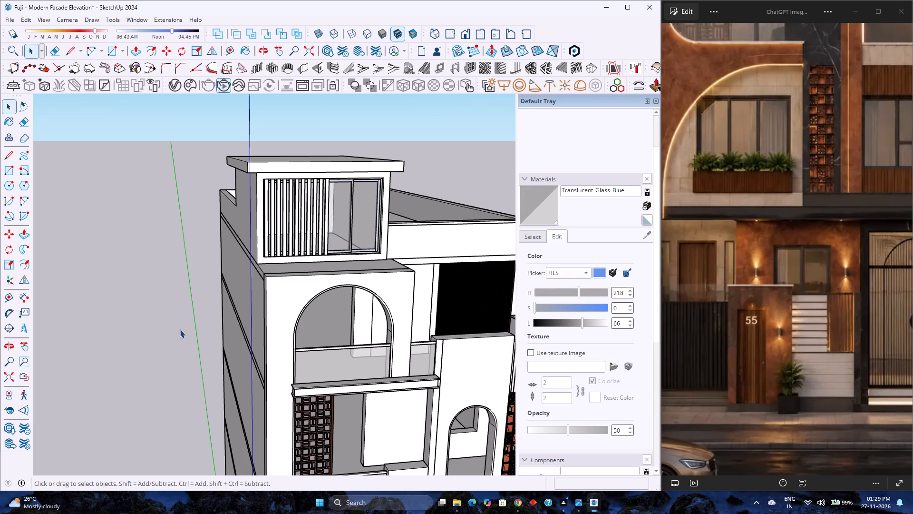
Place a section plane on the building's rear wall, keeping the default name and symbol.
scroll(203, 366, "down", 3)
middle_click_drag(283, 359, 148, 353)
middle_click(148, 353)
scroll(349, 287, "down", 1)
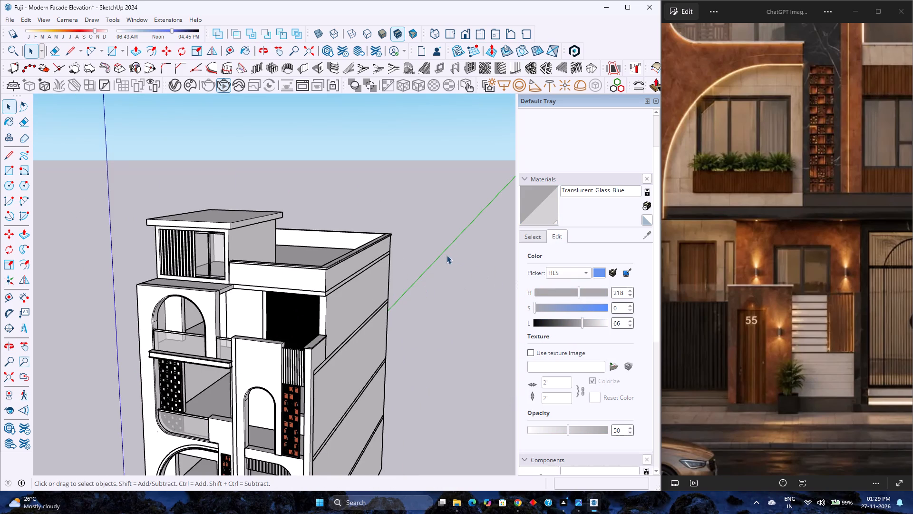
scroll(364, 322, "down", 6)
middle_click_drag(353, 347, 154, 368)
scroll(382, 298, "down", 4)
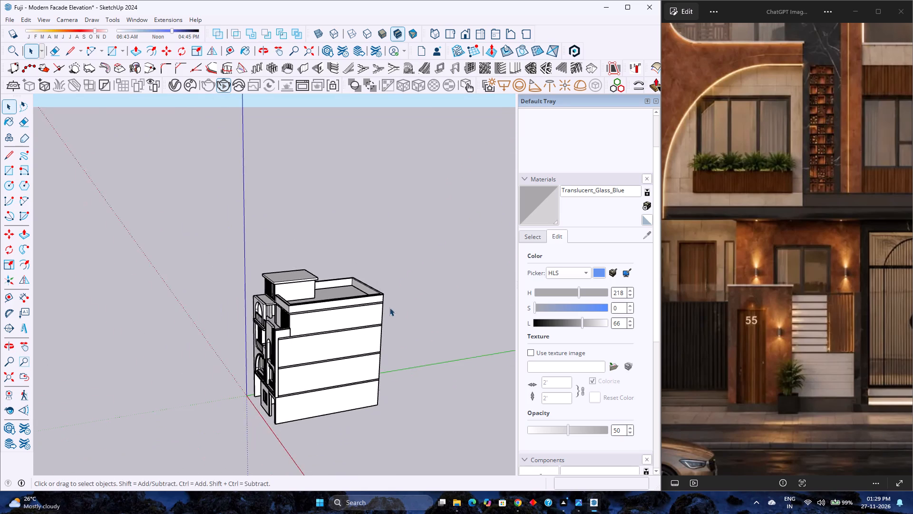
middle_click_drag(395, 318, 200, 306)
scroll(197, 306, "up", 1)
scroll(310, 306, "down", 4)
middle_click_drag(383, 337, 149, 313)
middle_click(149, 313)
scroll(286, 410, "up", 5)
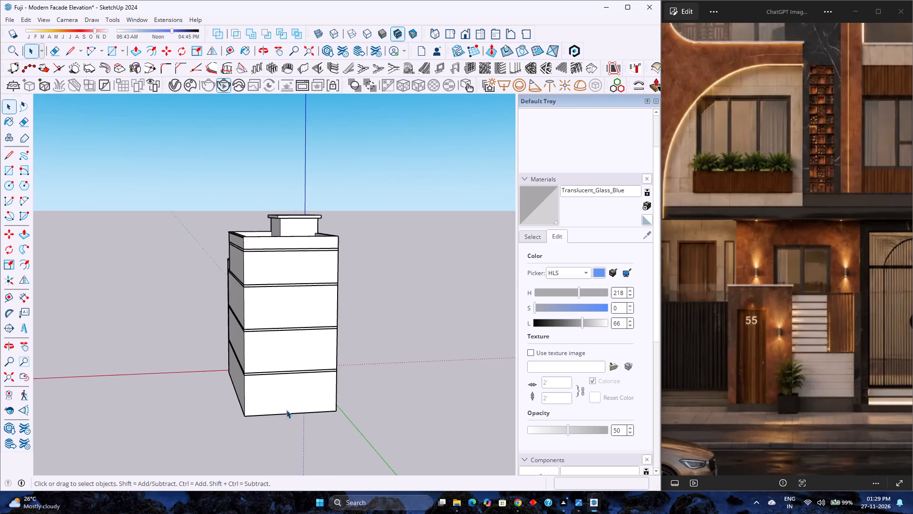
scroll(286, 410, "up", 3)
middle_click_drag(286, 410, 270, 376)
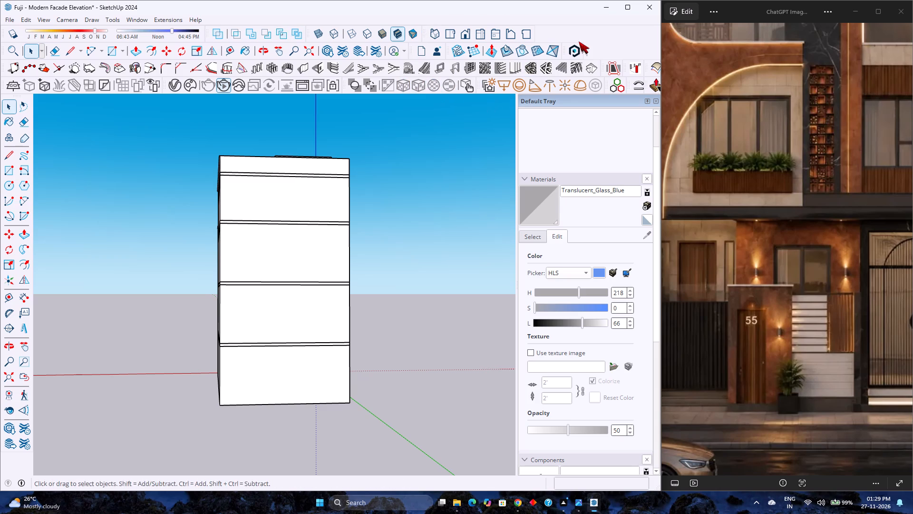
left_click(4, 329)
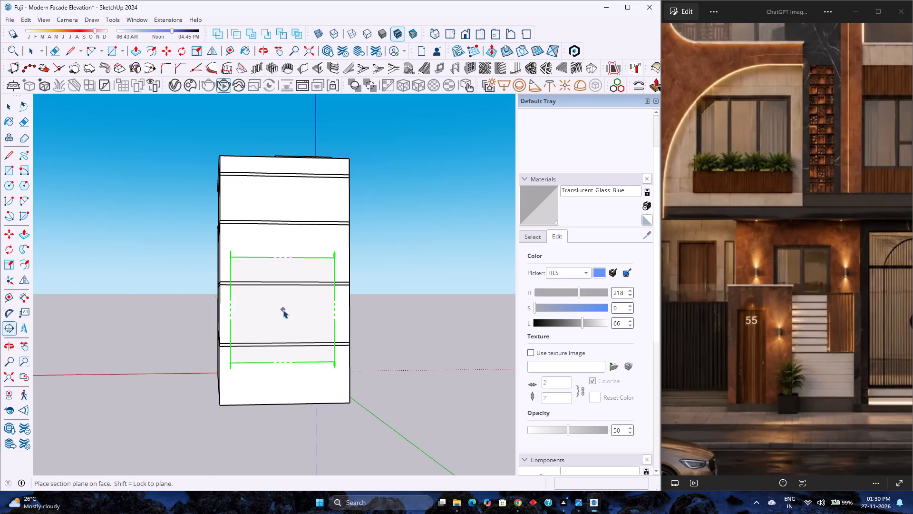
left_click(288, 308)
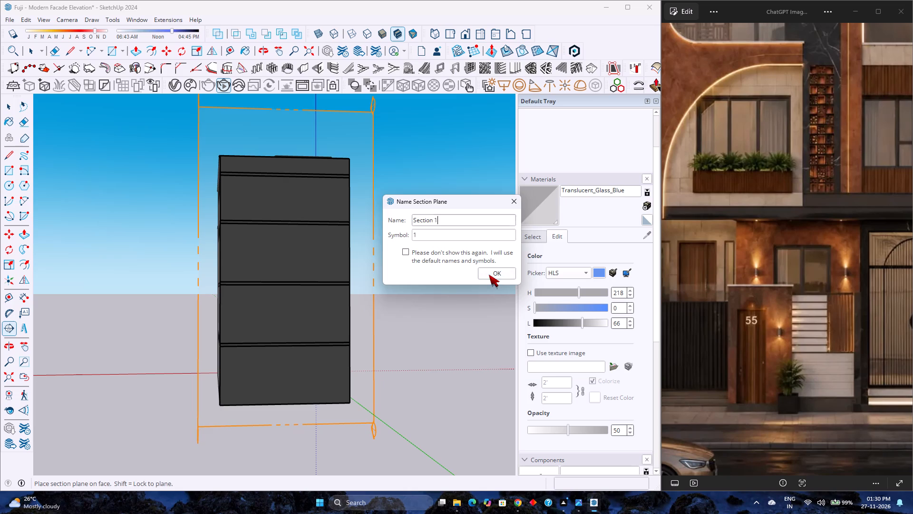
left_click(489, 275)
Move the section plane about 30' from the rear wall toward the front facade to cut the building open.
scroll(308, 313, "down", 2)
middle_click_drag(358, 314, 120, 371)
middle_click(120, 371)
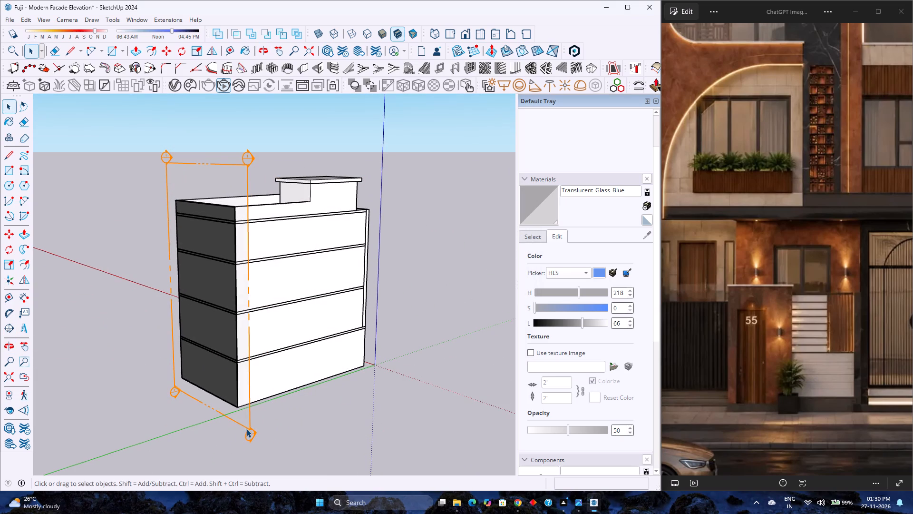
left_click(249, 428)
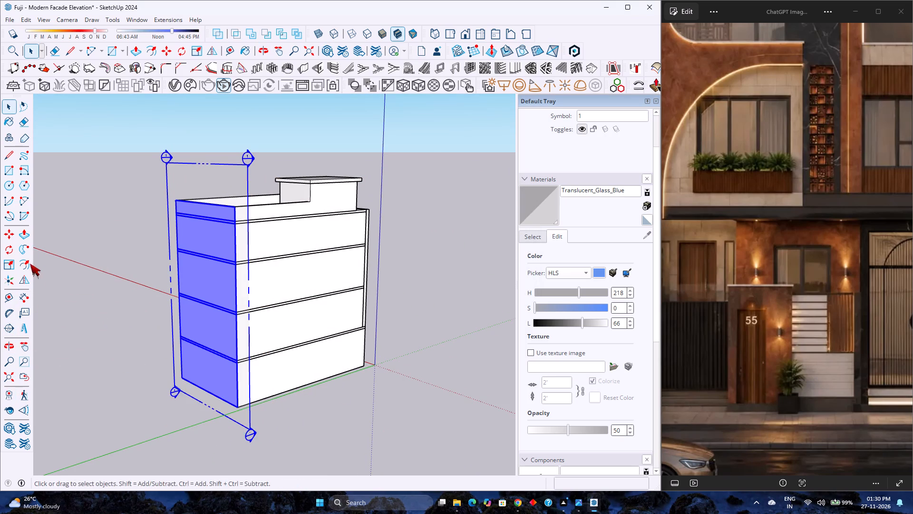
left_click(9, 232)
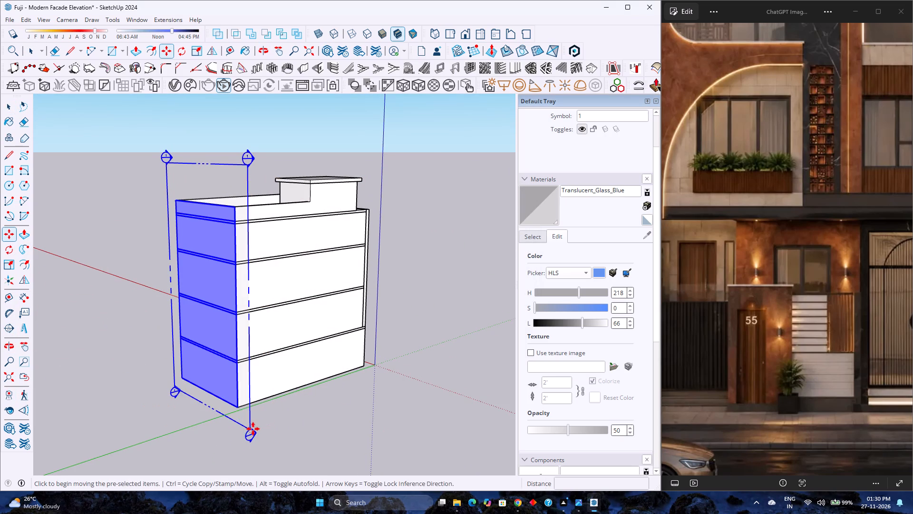
left_click(250, 429)
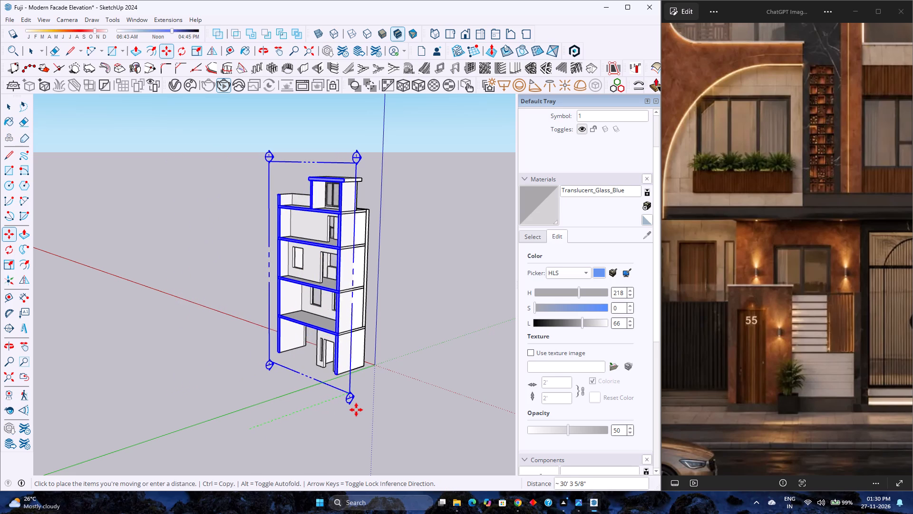
left_click(354, 409)
Examine the cut-open interior from behind, checking the floors, window openings and ground-floor entrance walls.
scroll(316, 400, "up", 2)
middle_click_drag(321, 398, 339, 402)
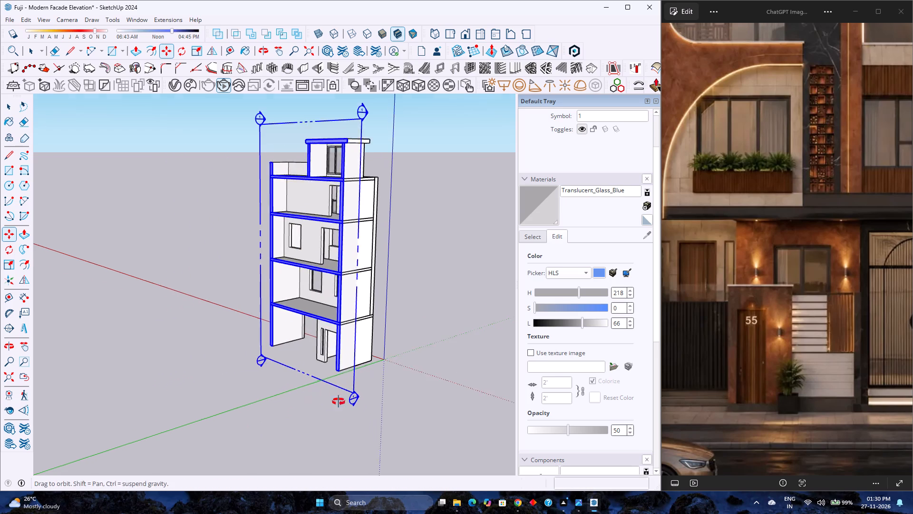
middle_click_drag(339, 402, 508, 397)
scroll(399, 331, "up", 3)
scroll(412, 290, "up", 1)
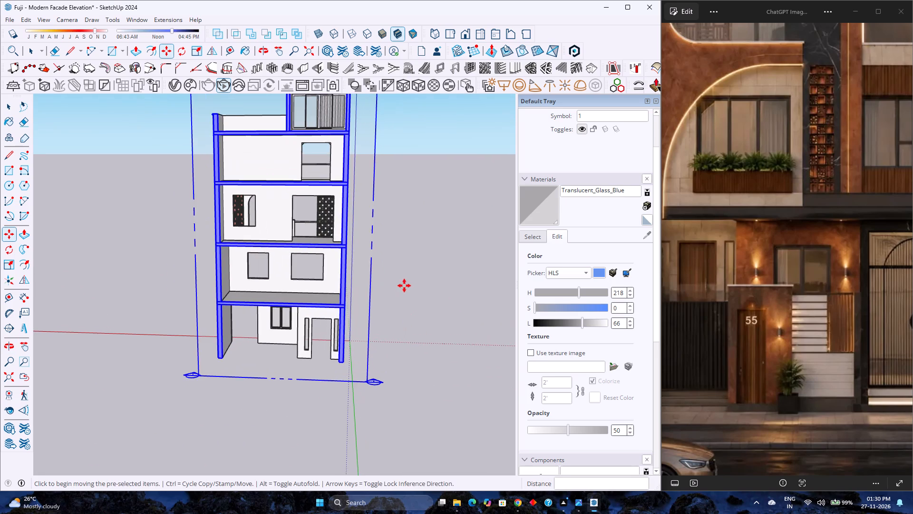
middle_click_drag(402, 284, 415, 372)
scroll(380, 337, "down", 7)
key("space")
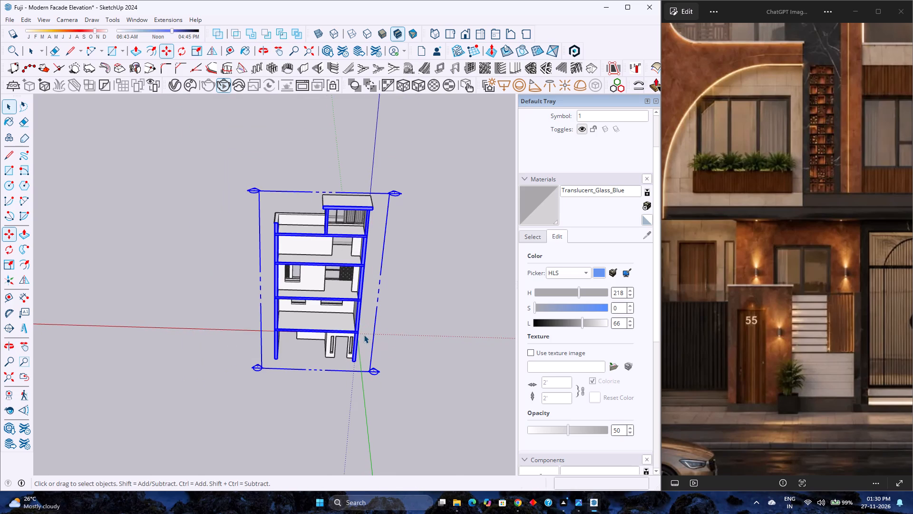
scroll(363, 336, "down", 4)
middle_click_drag(372, 321, 320, 418, "shift")
middle_click_drag(303, 409, 339, 317)
scroll(339, 316, "up", 1)
scroll(339, 316, "down", 5)
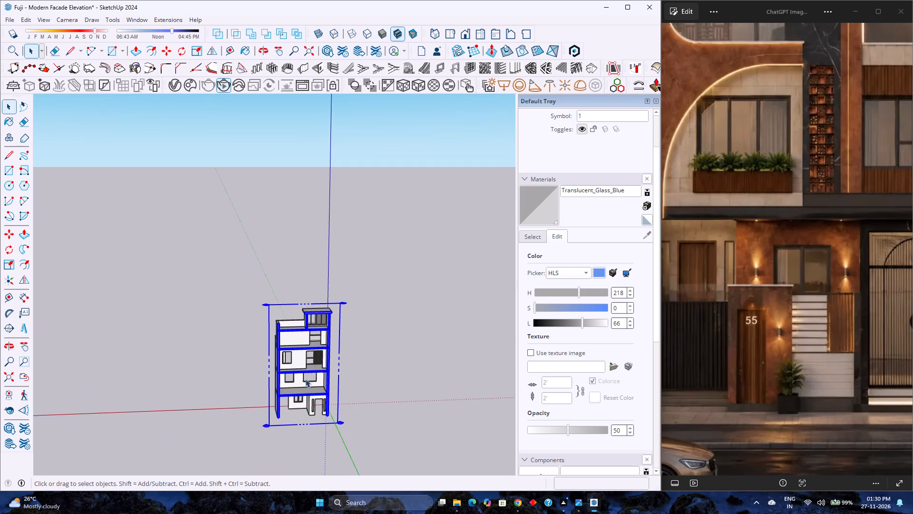
scroll(309, 424, "up", 8)
scroll(309, 422, "down", 5)
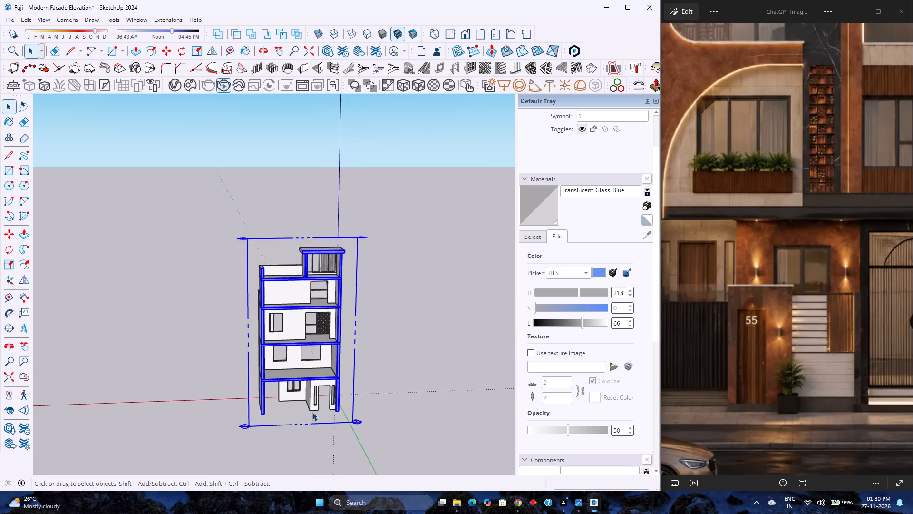
scroll(312, 412, "down", 2)
scroll(312, 412, "up", 3)
scroll(312, 409, "down", 4)
scroll(317, 400, "up", 2)
scroll(330, 391, "down", 5)
scroll(331, 392, "up", 4)
scroll(331, 392, "down", 3)
scroll(331, 392, "up", 3)
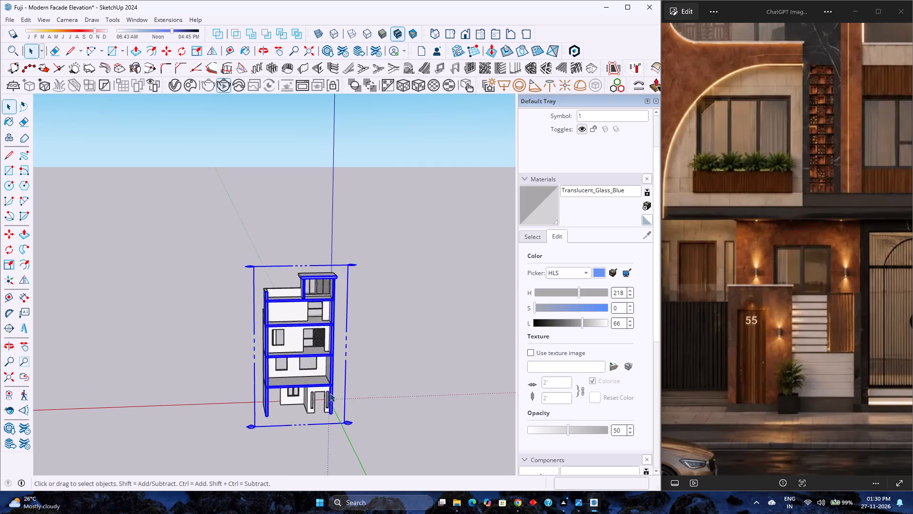
scroll(330, 393, "down", 3)
scroll(330, 393, "up", 3)
scroll(329, 393, "down", 3)
scroll(327, 393, "up", 3)
scroll(327, 393, "down", 4)
scroll(327, 393, "up", 4)
scroll(327, 393, "down", 3)
scroll(327, 393, "up", 9)
scroll(347, 426, "up", 4)
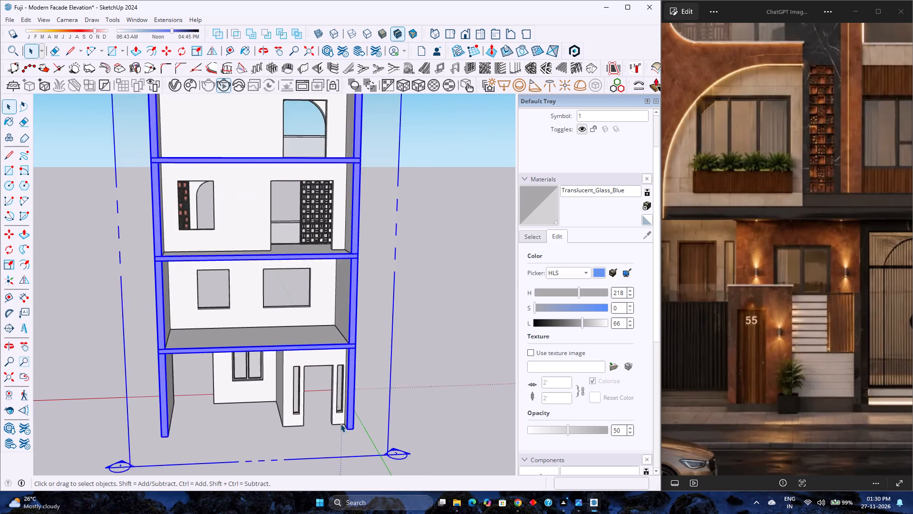
scroll(340, 424, "up", 2)
middle_click_drag(340, 421, 335, 403)
scroll(330, 402, "down", 4)
scroll(210, 391, "up", 4)
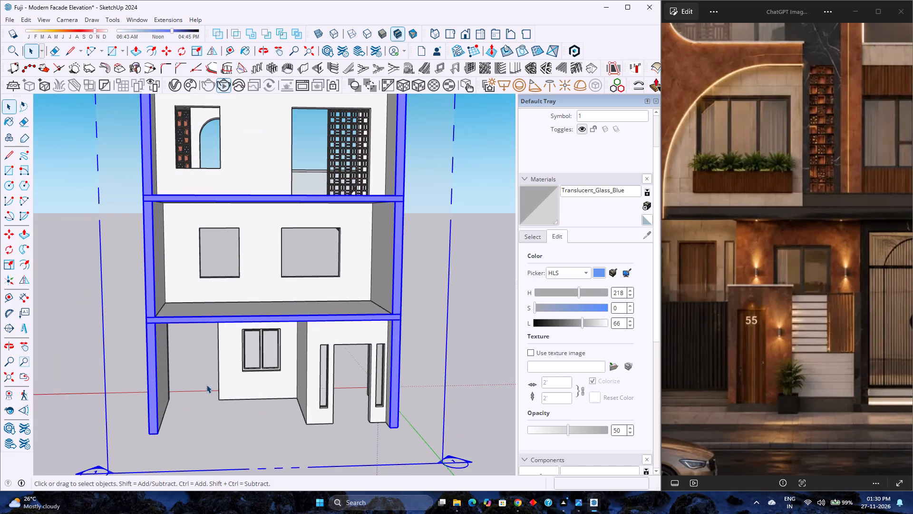
Examine the sectioned building from the front, focusing on the ground-floor openings and entrance block.
scroll(206, 385, "down", 5)
middle_click_drag(342, 375, 93, 398)
scroll(285, 370, "down", 4)
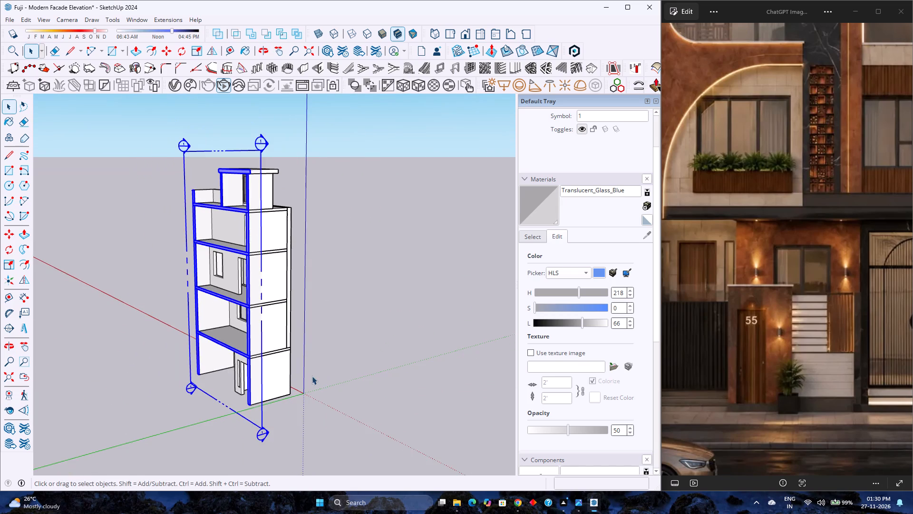
middle_click(349, 378)
middle_click_drag(347, 378, 89, 379)
middle_click_drag(192, 359, 31, 366)
middle_click_drag(356, 344, 330, 336)
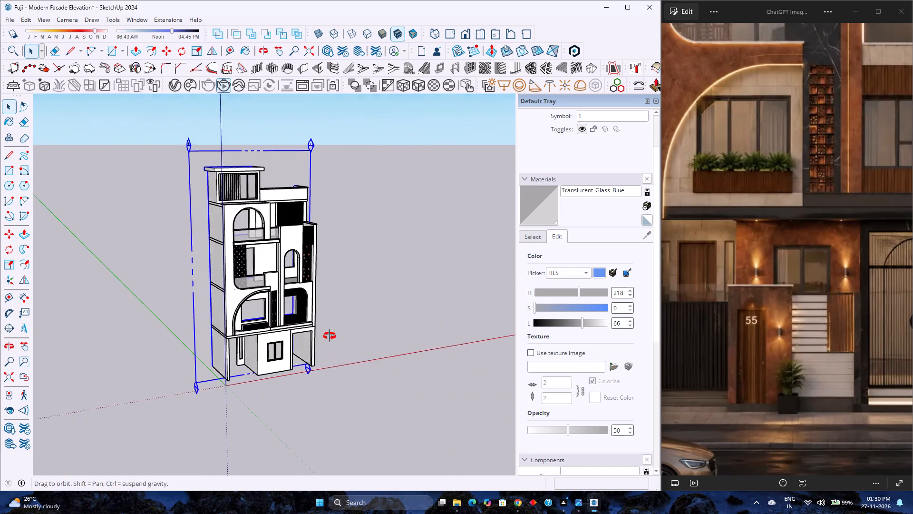
middle_click_drag(330, 336, 214, 328)
scroll(340, 383, "up", 5)
middle_click_drag(271, 402, 294, 378)
scroll(273, 369, "up", 1)
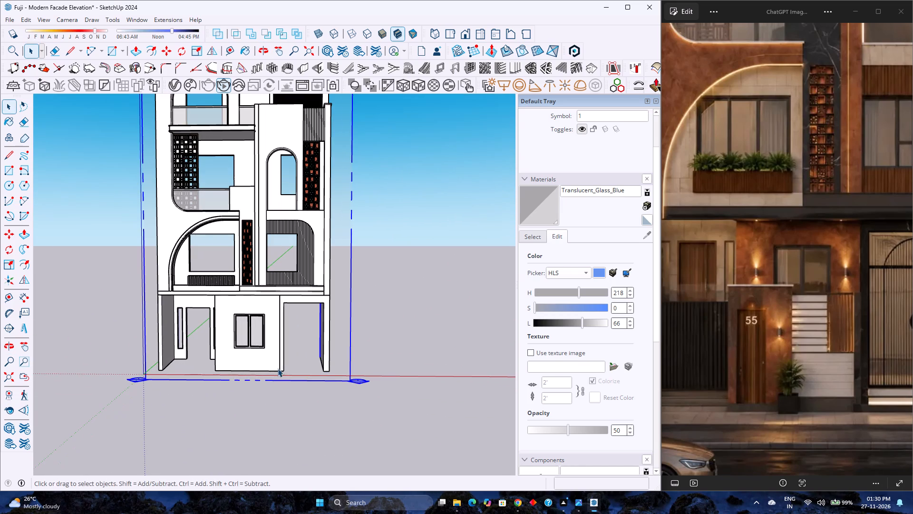
Open the nested building group for editing and select the ground-floor front wall face around the two-panel window.
double_click(256, 297)
scroll(257, 297, "up", 4)
double_click(261, 304)
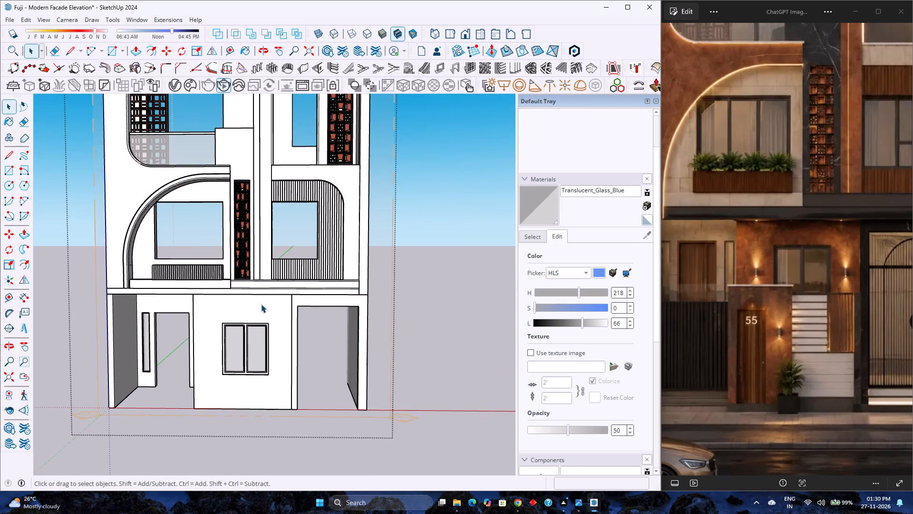
scroll(272, 311, "up", 3)
left_click(272, 311)
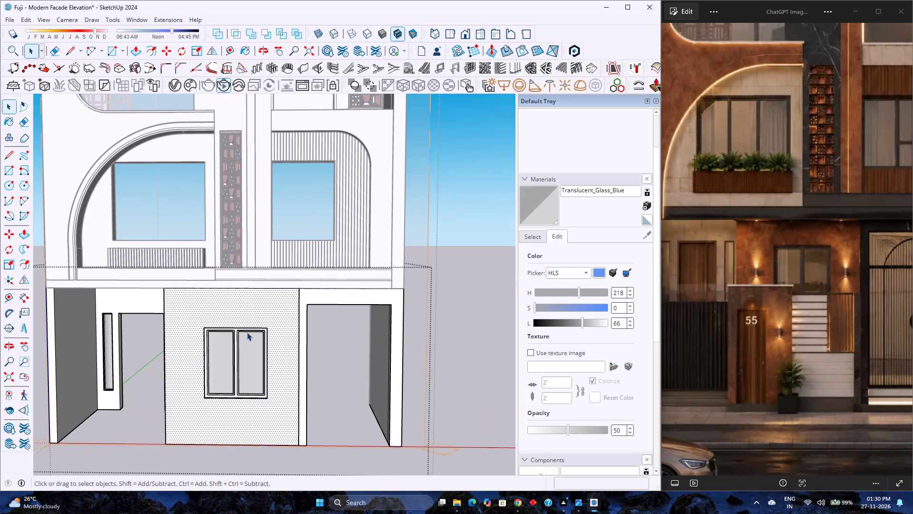
Open 3D Warehouse, clear the Jaali search and the promotional notice, and search the models for "Sliding Door".
left_click(140, 17)
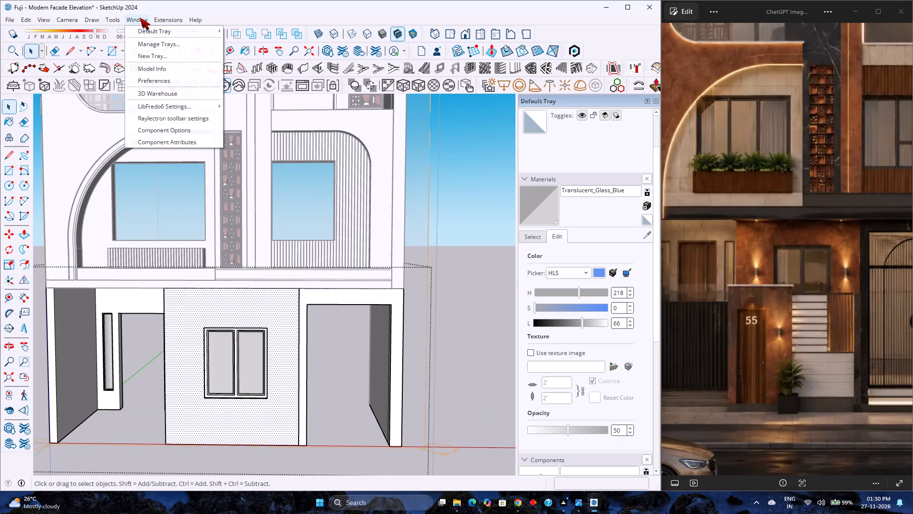
left_click(174, 94)
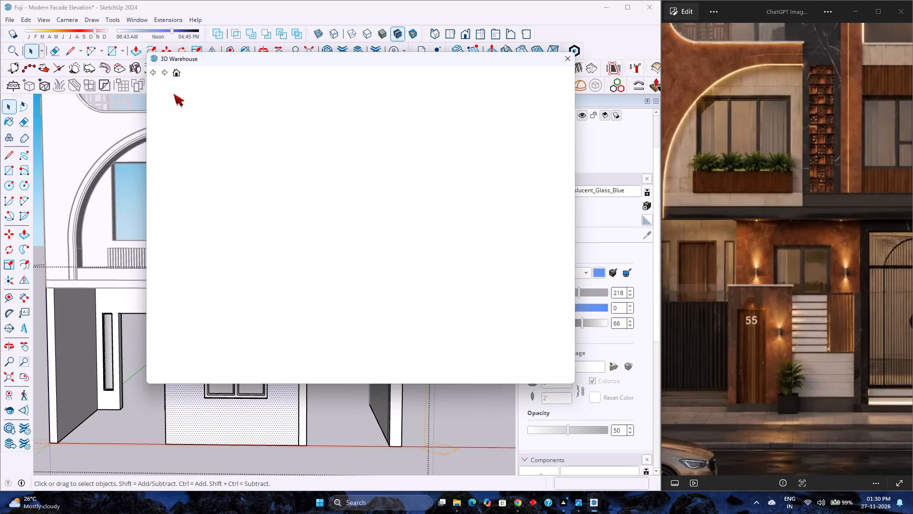
left_click_drag(321, 61, 363, 55)
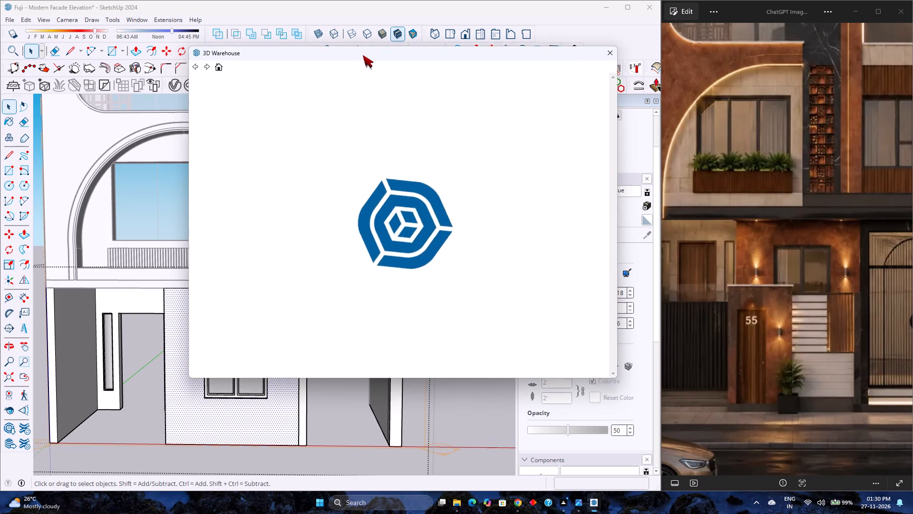
left_click_drag(363, 55, 371, 48)
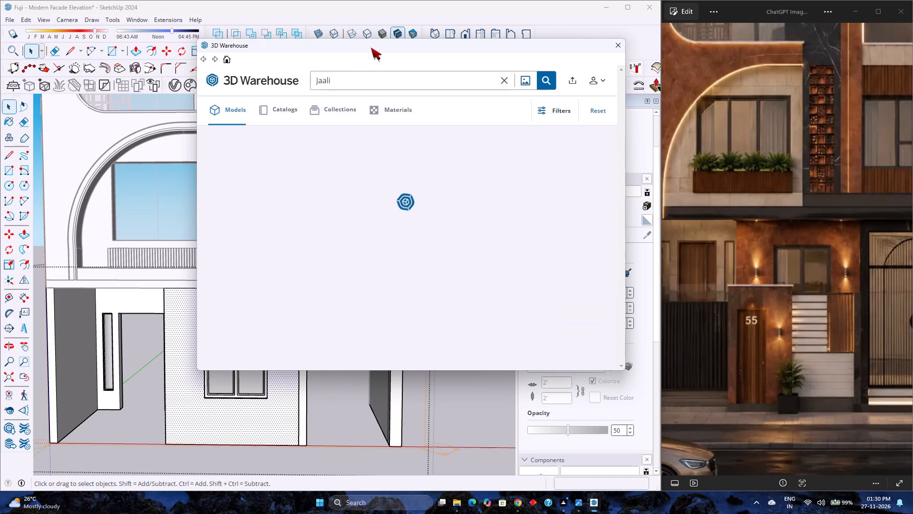
left_click(505, 84)
left_click(456, 77)
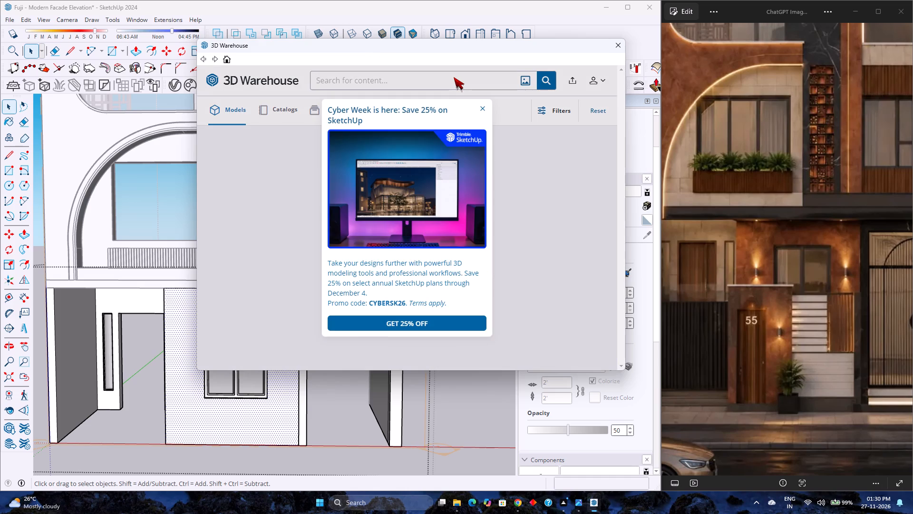
left_click(483, 109)
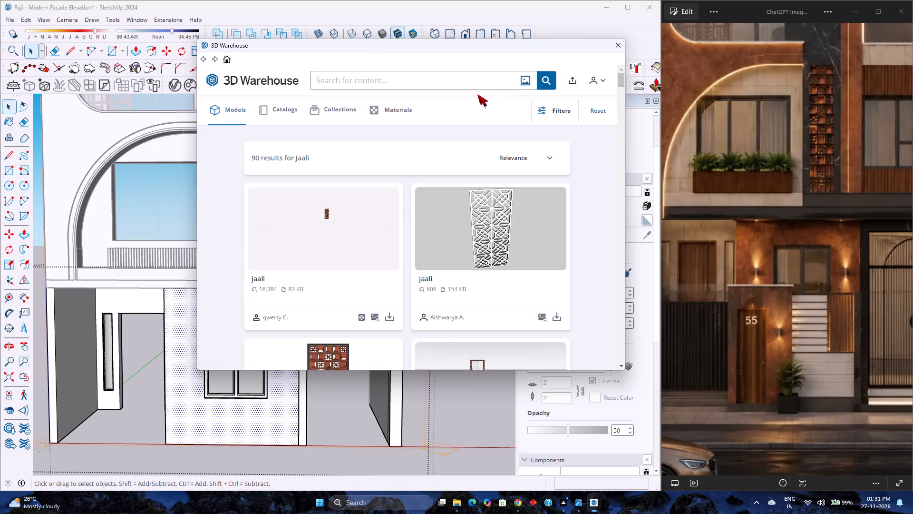
left_click(477, 85)
key("shift+l")
key("BackSpace")
type("Sl")
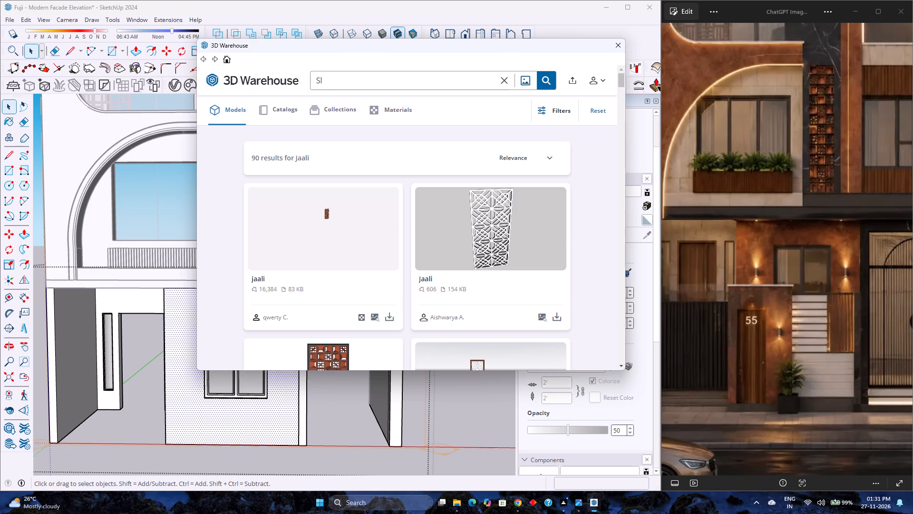
type("iding Door")
key("Return")
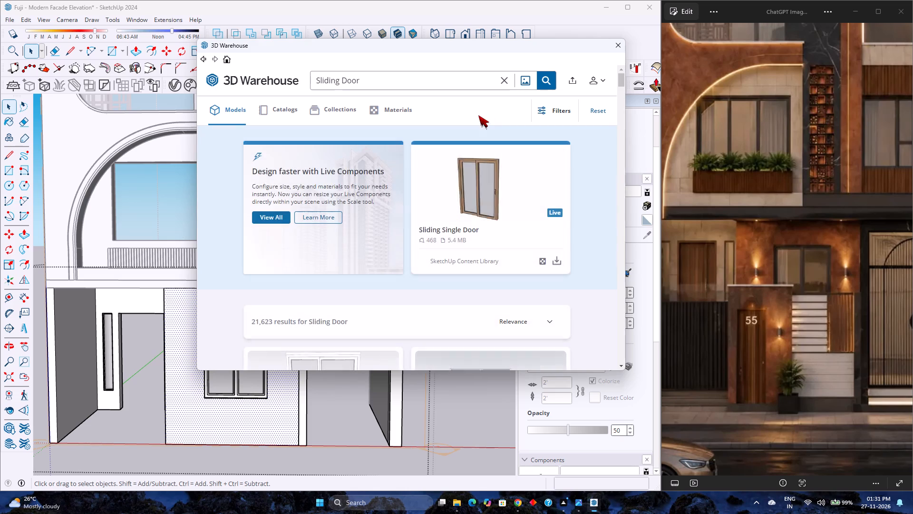
Browse the Sliding Door models, comparing panel counts, frames and glazing to find one suitable for the ground floor.
scroll(405, 231, "down", 7)
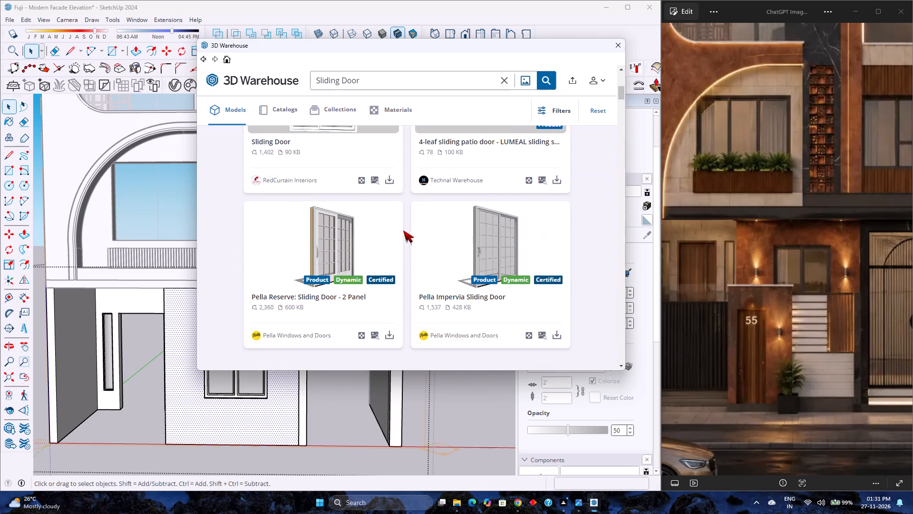
scroll(403, 230, "down", 15)
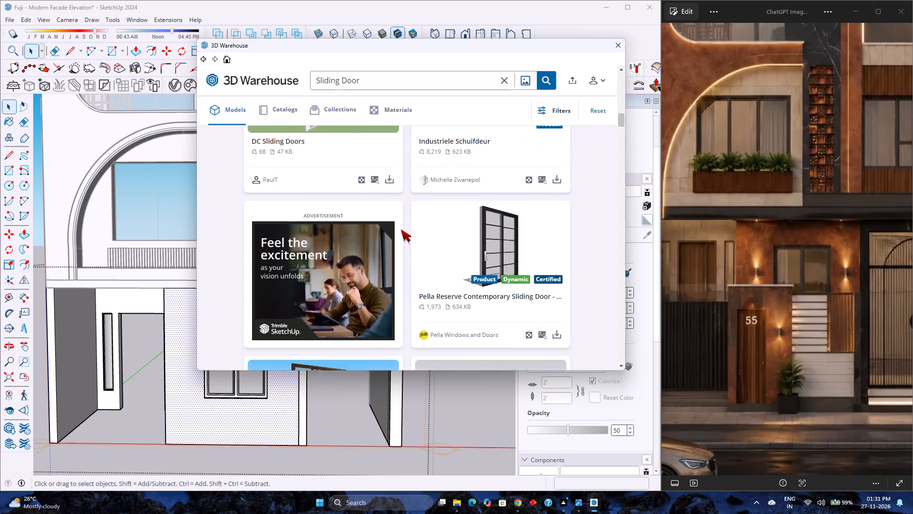
scroll(401, 229, "up", 5)
scroll(401, 229, "down", 17)
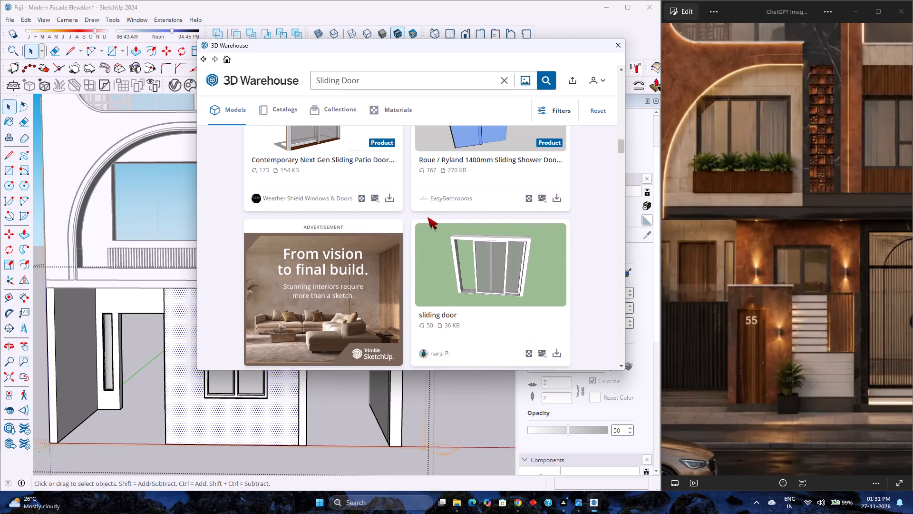
scroll(427, 217, "down", 9)
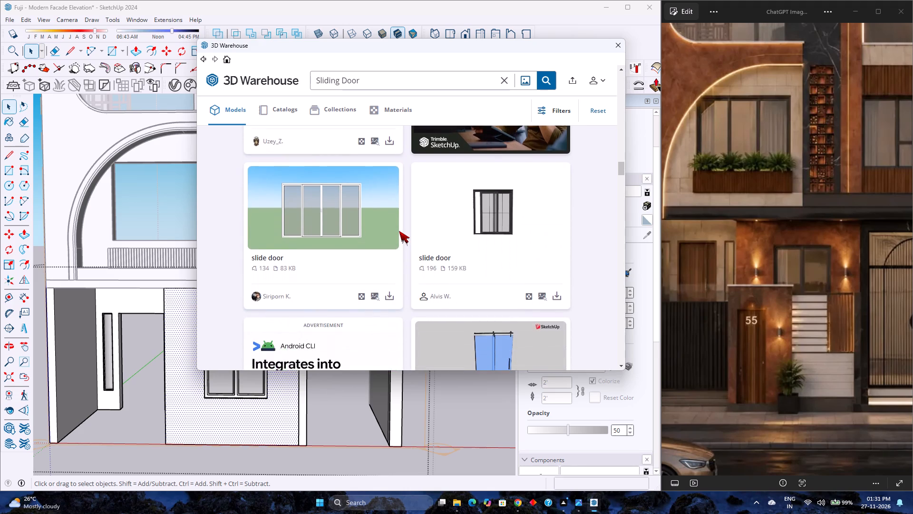
scroll(399, 231, "down", 10)
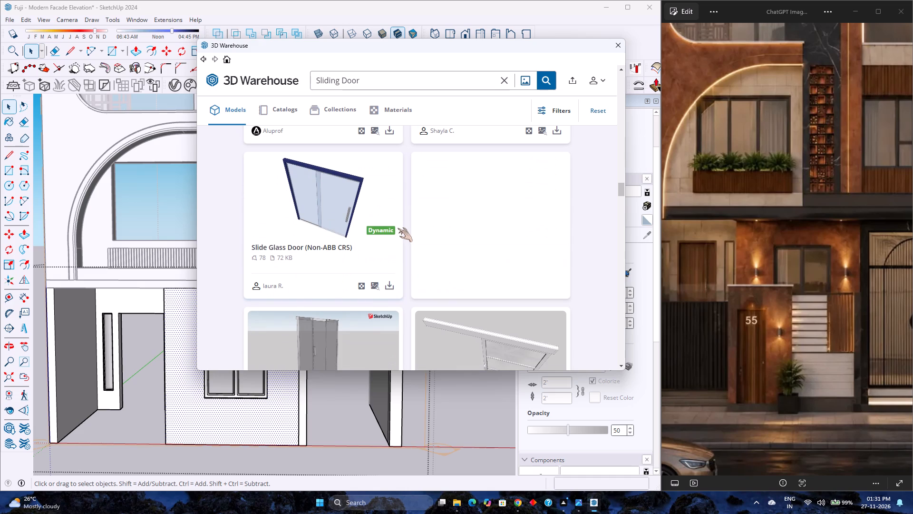
scroll(398, 228, "down", 9)
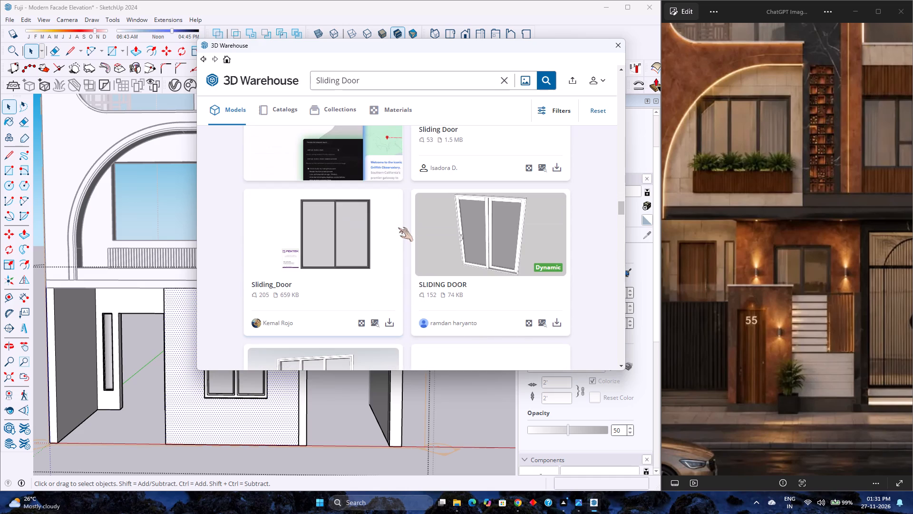
scroll(410, 239, "down", 1)
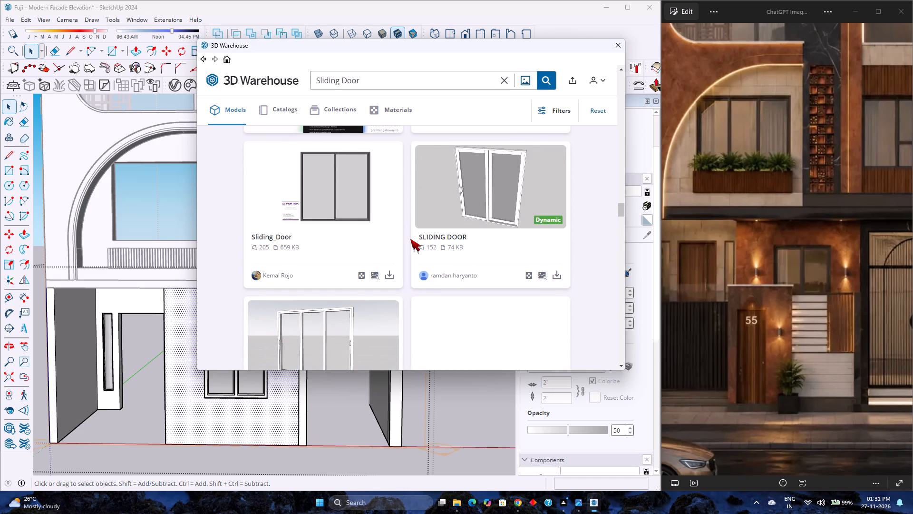
scroll(369, 227, "down", 3)
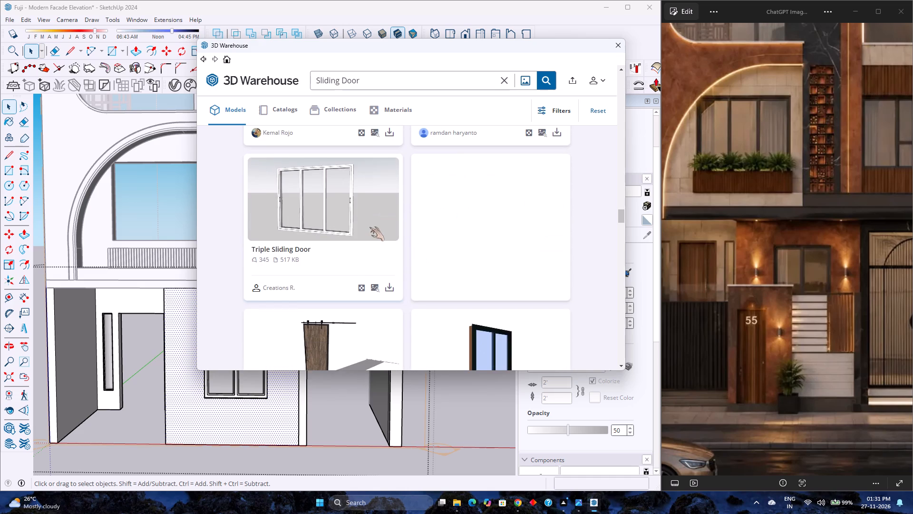
scroll(369, 227, "down", 10)
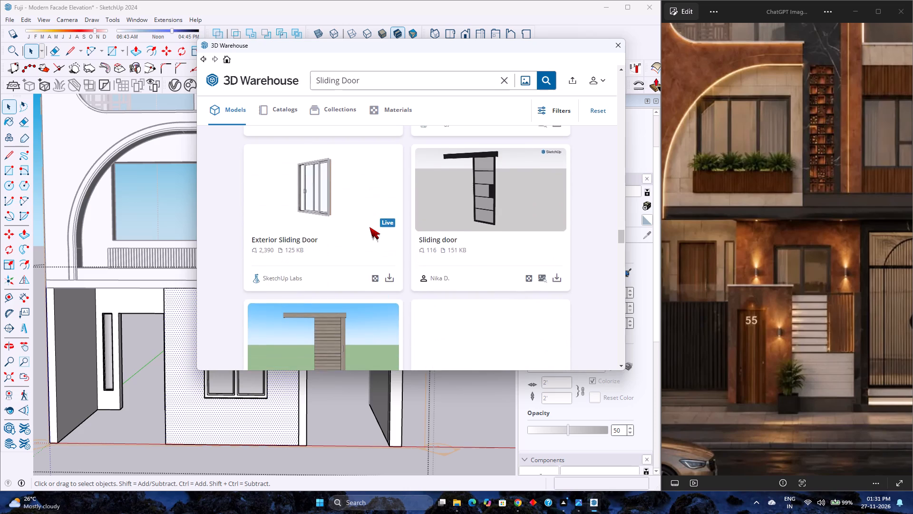
scroll(369, 227, "down", 10)
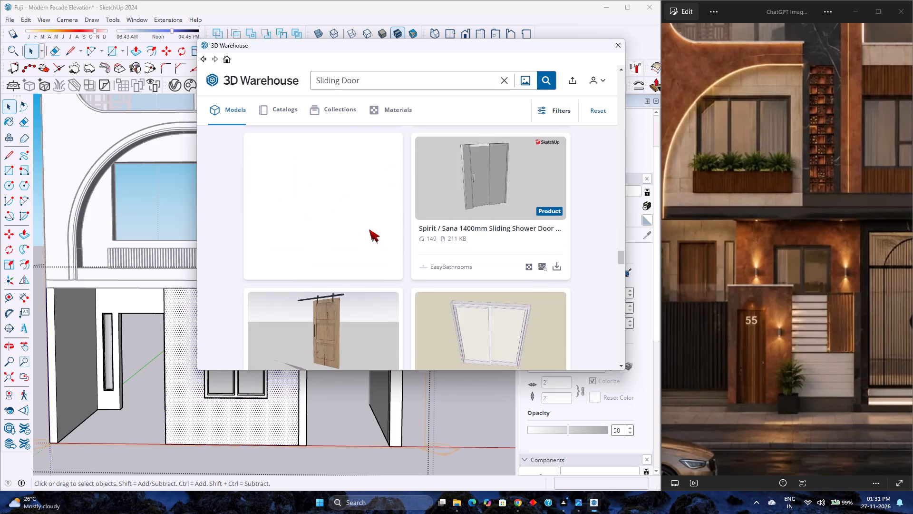
scroll(379, 231, "down", 5)
scroll(433, 256, "down", 3)
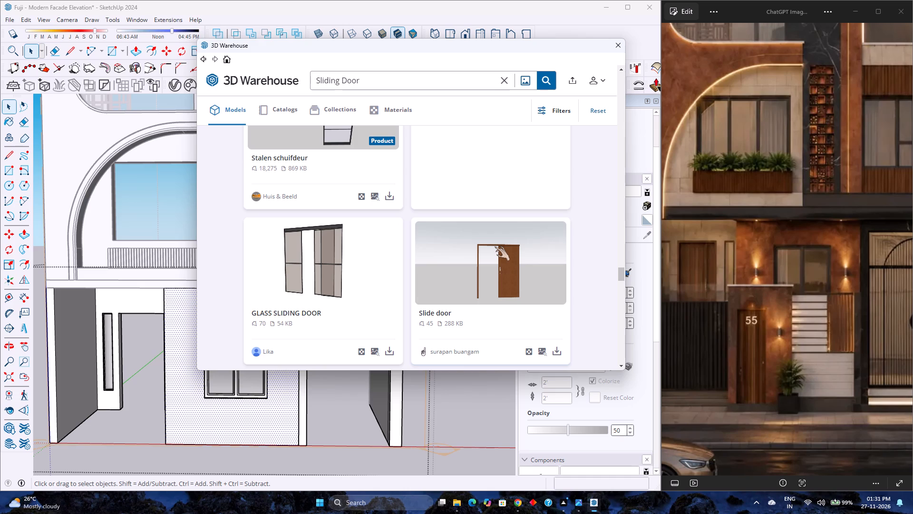
scroll(409, 219, "down", 2)
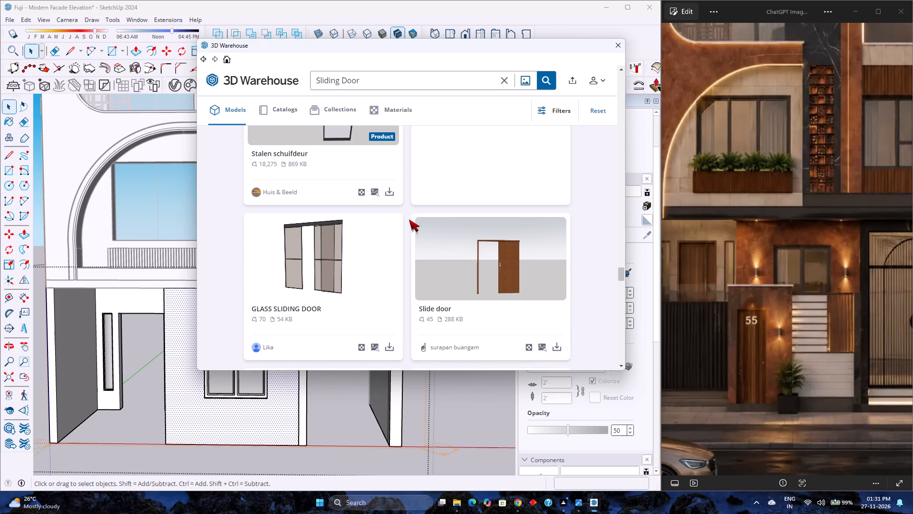
scroll(409, 219, "down", 7)
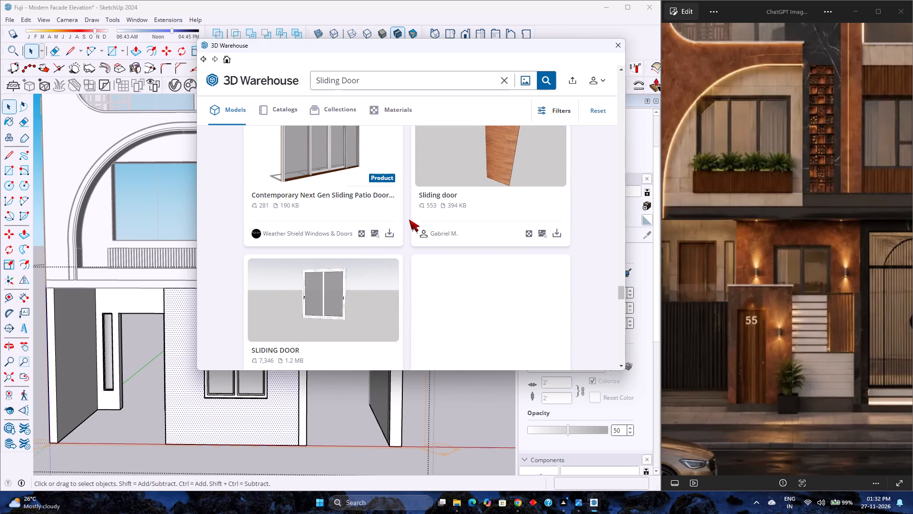
scroll(409, 219, "down", 6)
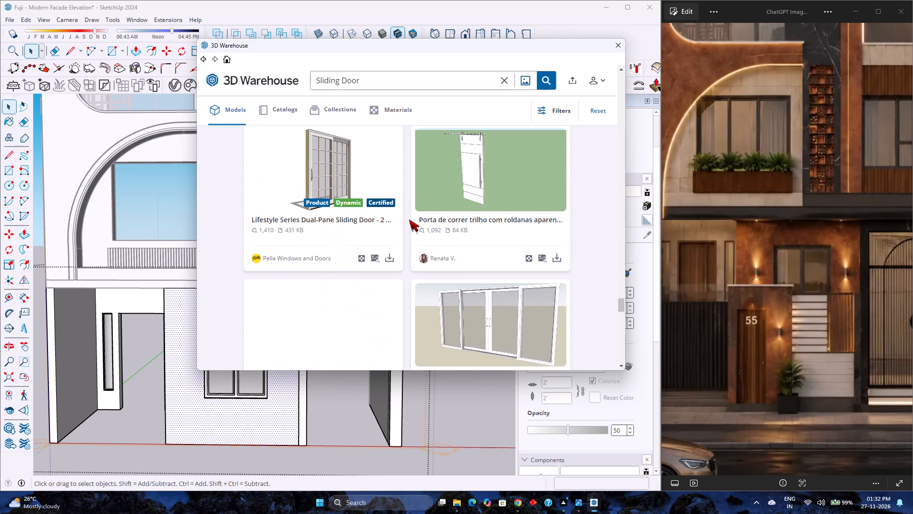
scroll(409, 219, "down", 3)
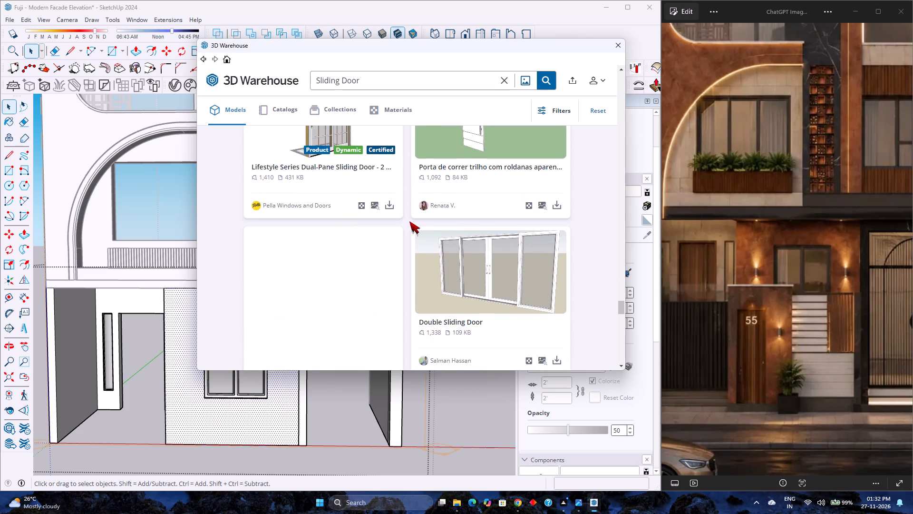
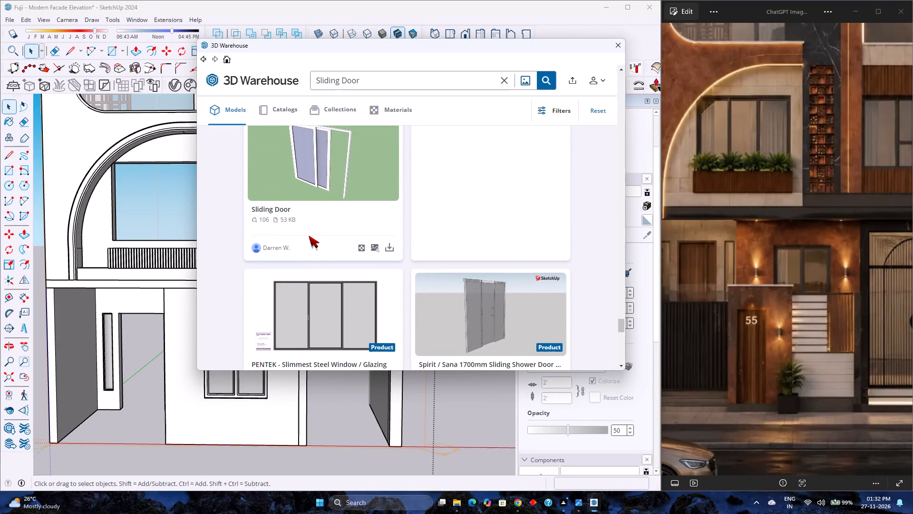
Browse further through the Sliding Door models, comparing frame styles and panel layouts, and close 3D Warehouse without downloading one.
scroll(392, 266, "down", 5)
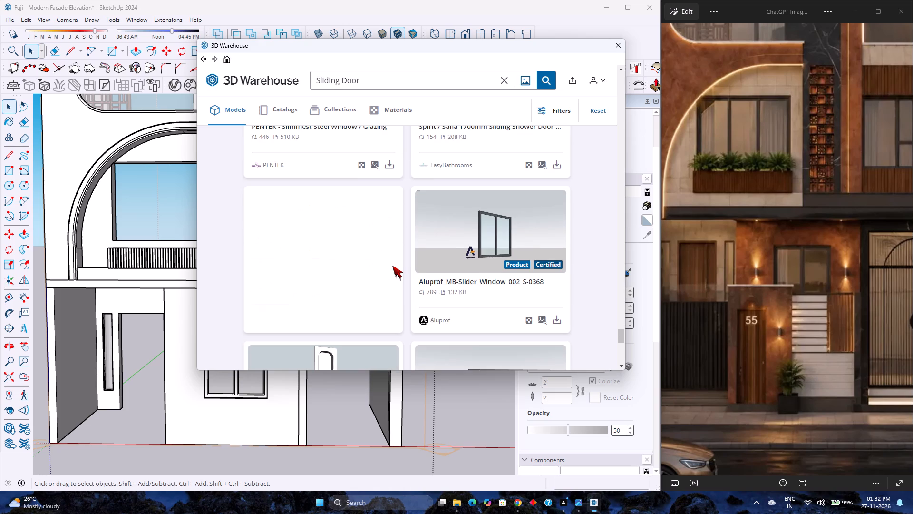
scroll(394, 266, "down", 6)
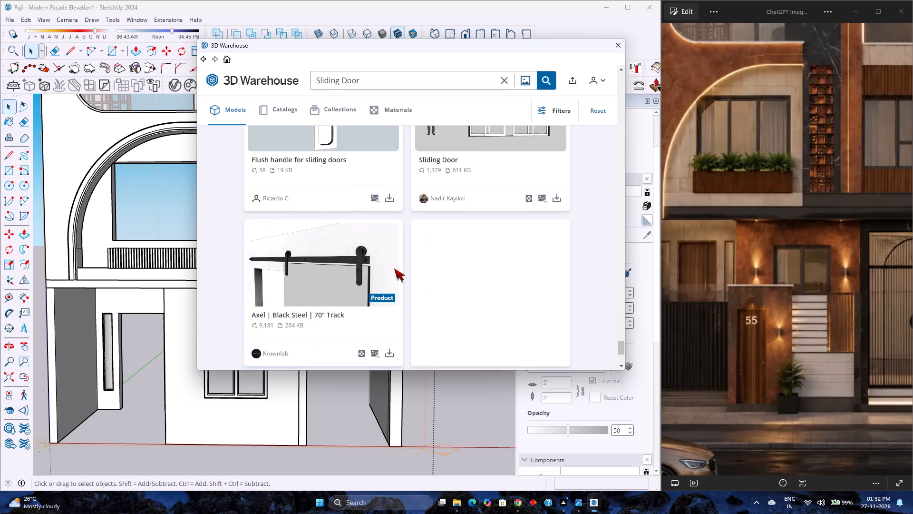
scroll(393, 270, "up", 1)
scroll(393, 270, "down", 3)
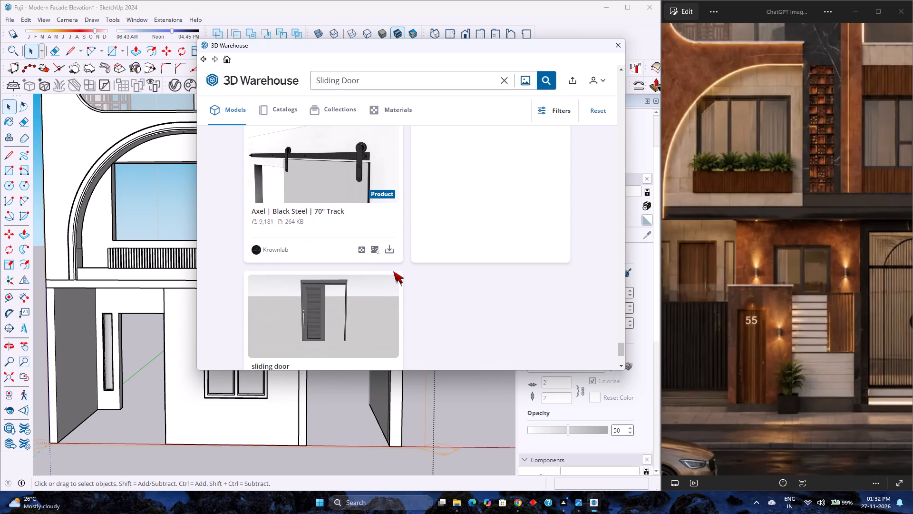
scroll(391, 275, "down", 2)
scroll(391, 275, "up", 1)
scroll(391, 276, "down", 2)
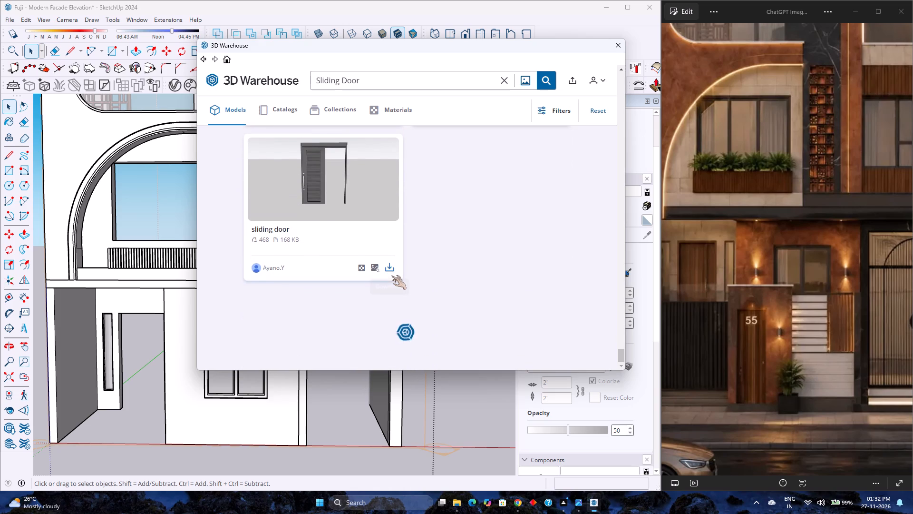
scroll(391, 276, "down", 4)
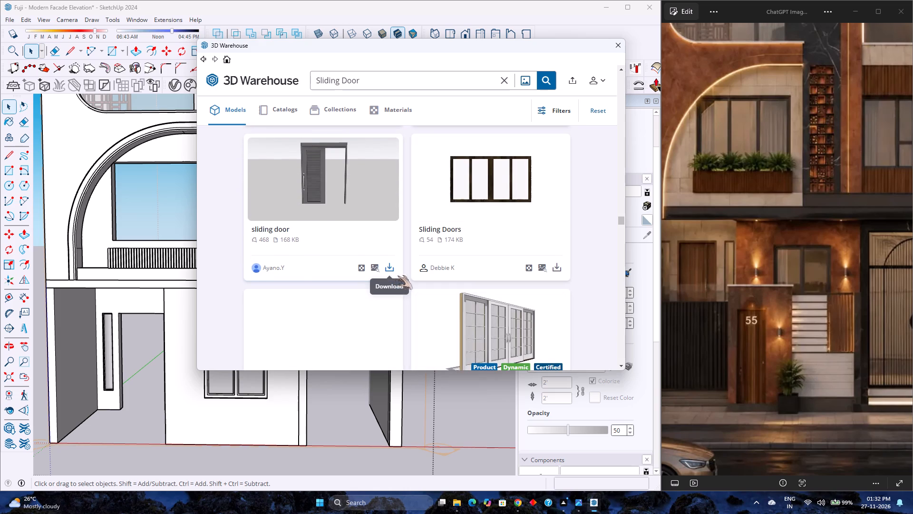
scroll(398, 276, "down", 7)
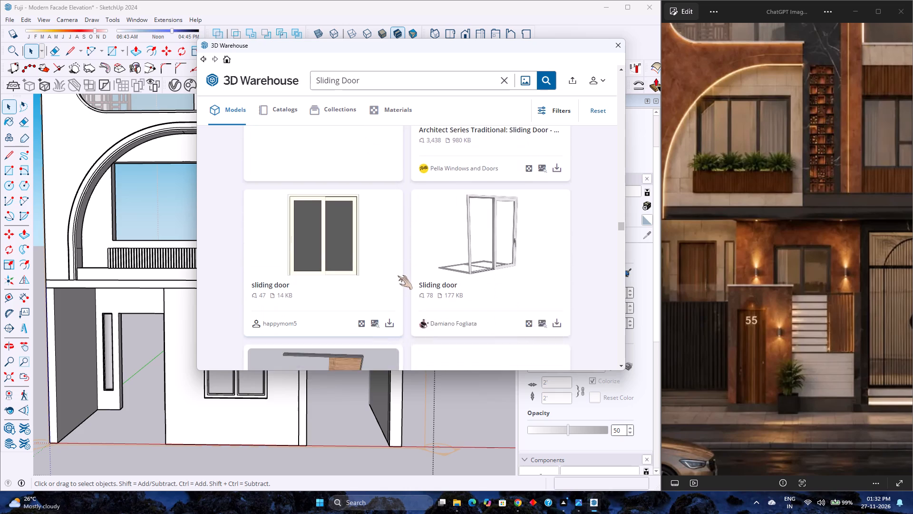
scroll(398, 276, "down", 4)
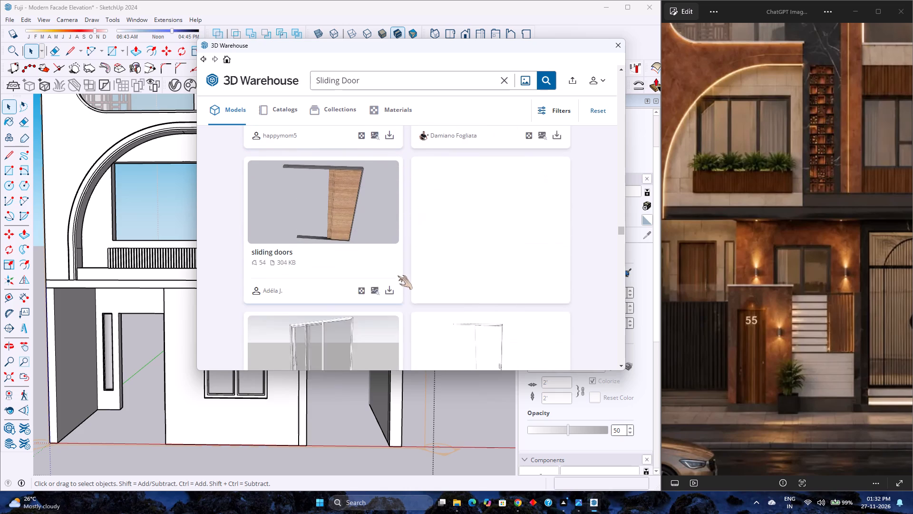
scroll(398, 276, "up", 4)
scroll(398, 277, "down", 4)
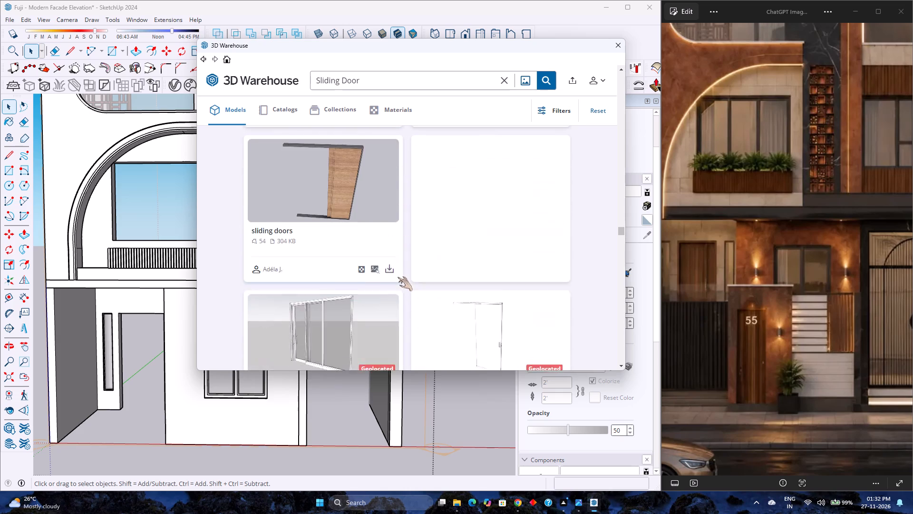
scroll(398, 277, "down", 6)
scroll(398, 277, "up", 1)
scroll(398, 277, "down", 3)
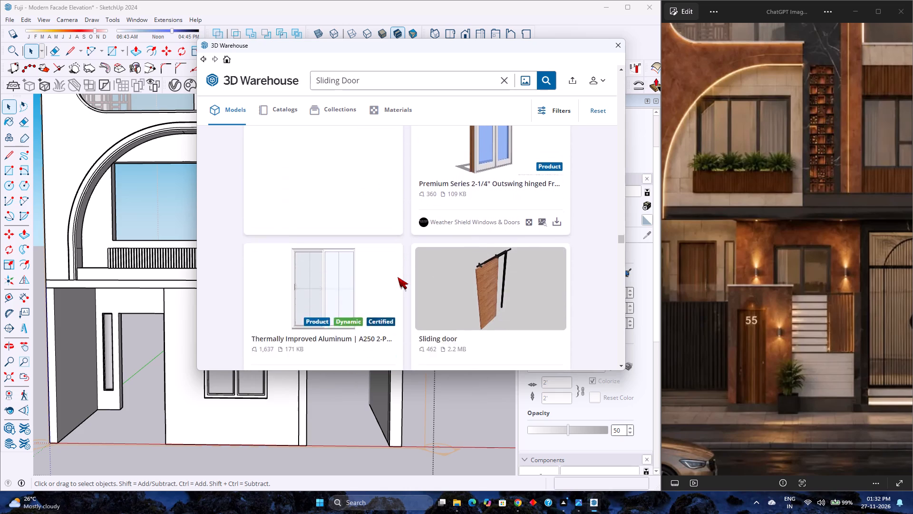
scroll(398, 277, "down", 5)
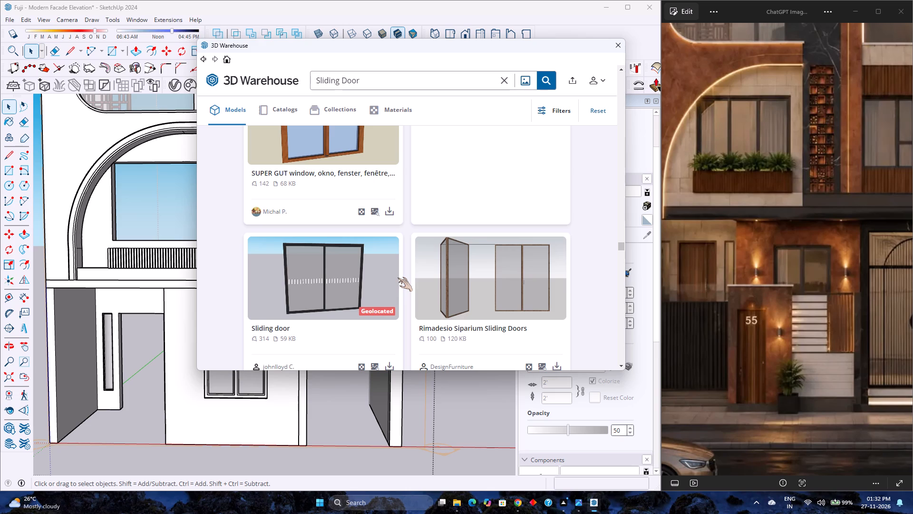
scroll(395, 278, "up", 2)
scroll(395, 278, "down", 12)
scroll(395, 278, "up", 4)
scroll(395, 278, "down", 3)
scroll(395, 278, "up", 2)
scroll(395, 278, "down", 2)
scroll(395, 278, "up", 2)
scroll(395, 278, "down", 1)
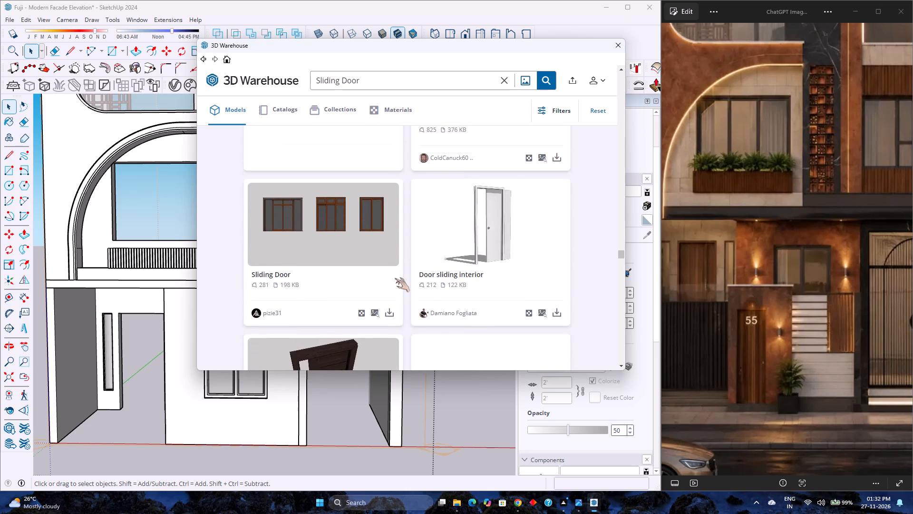
scroll(395, 278, "down", 1)
scroll(395, 278, "up", 2)
scroll(395, 278, "down", 7)
scroll(395, 278, "up", 1)
scroll(395, 278, "down", 2)
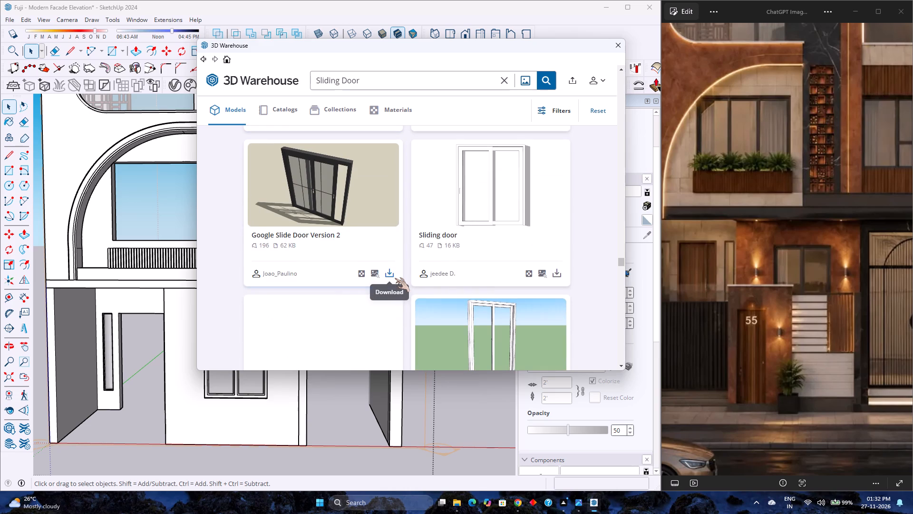
scroll(395, 278, "down", 5)
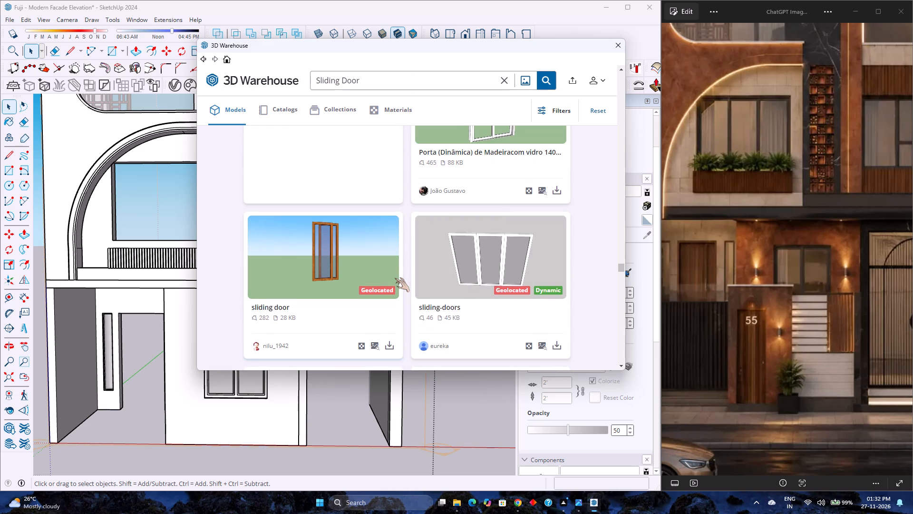
scroll(395, 278, "down", 2)
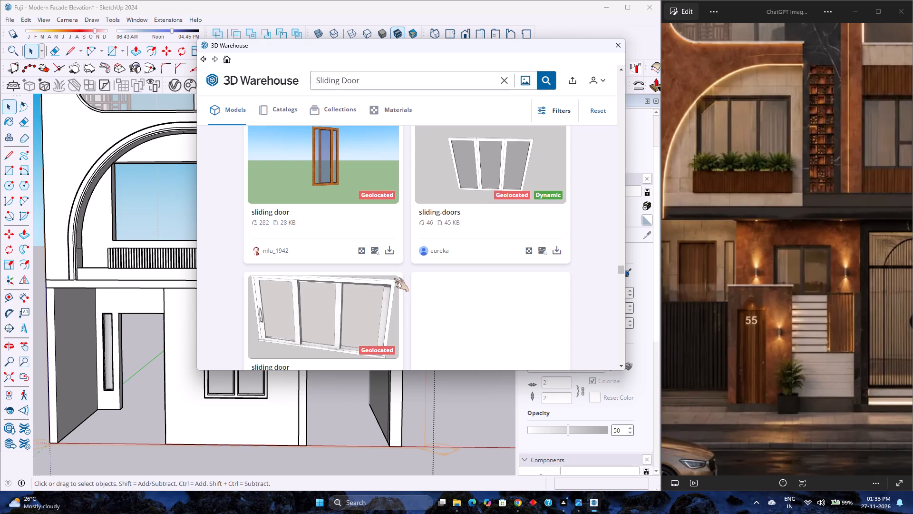
scroll(307, 283, "down", 4)
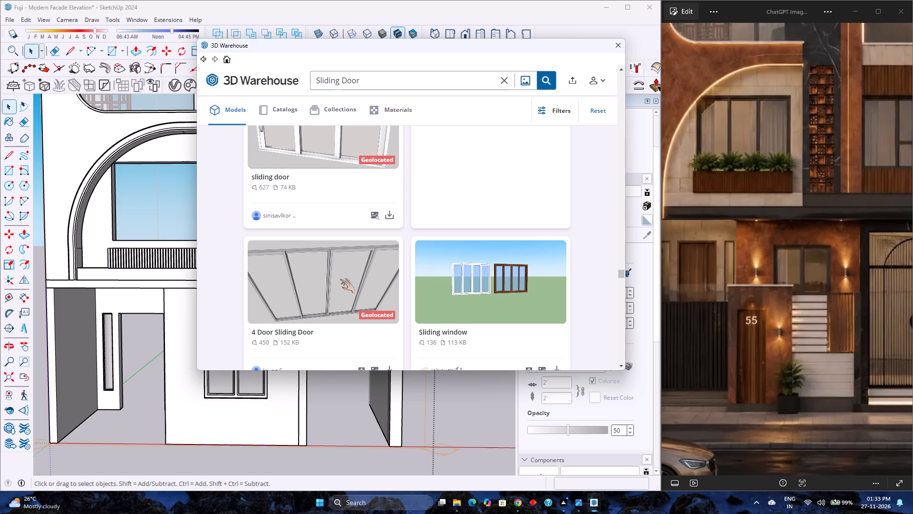
scroll(339, 273, "down", 3)
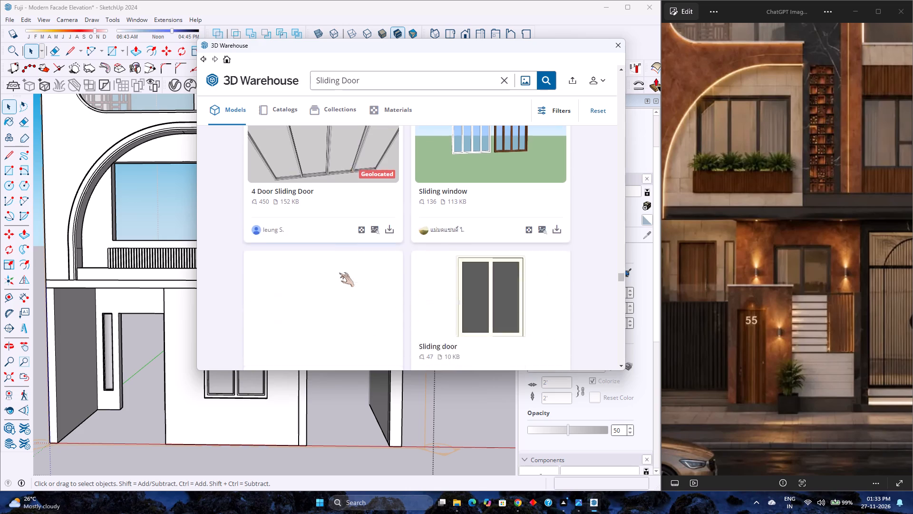
scroll(339, 273, "down", 9)
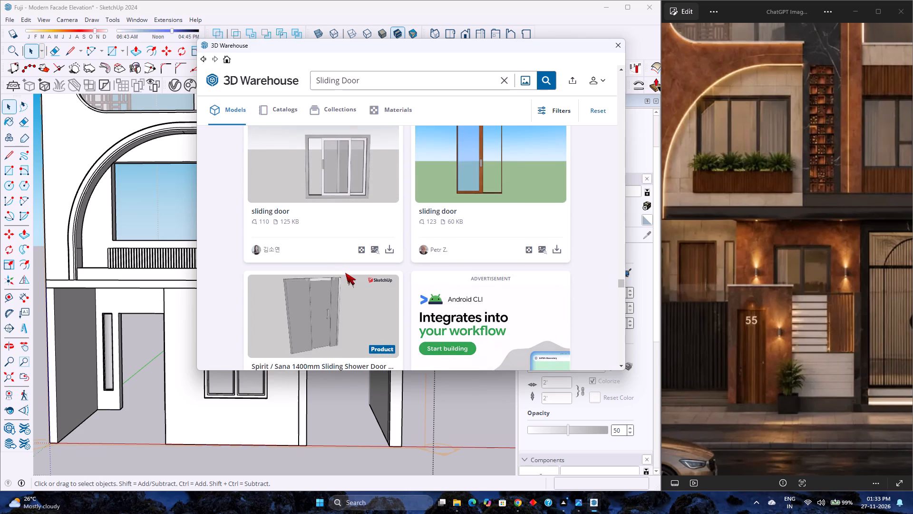
scroll(351, 273, "down", 2)
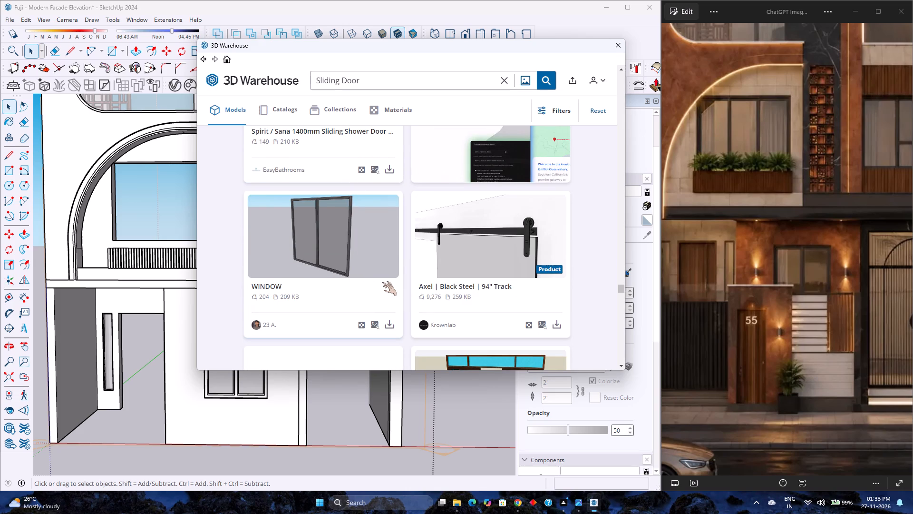
left_click(618, 46)
Delete the section plane cutting through the building behind the front facade.
scroll(319, 362, "down", 4)
middle_click_drag(378, 355, 427, 340)
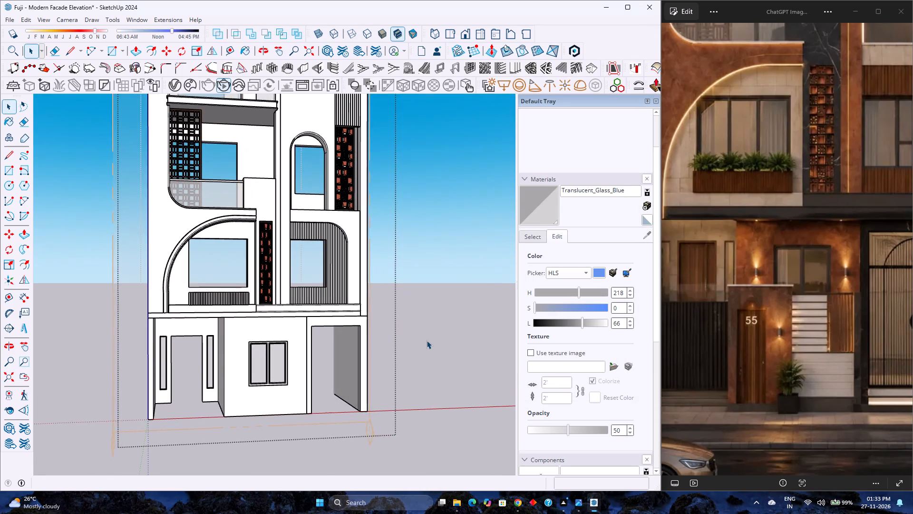
scroll(427, 340, "down", 2)
middle_click_drag(425, 340, 199, 389)
scroll(204, 388, "down", 2)
left_click(396, 438)
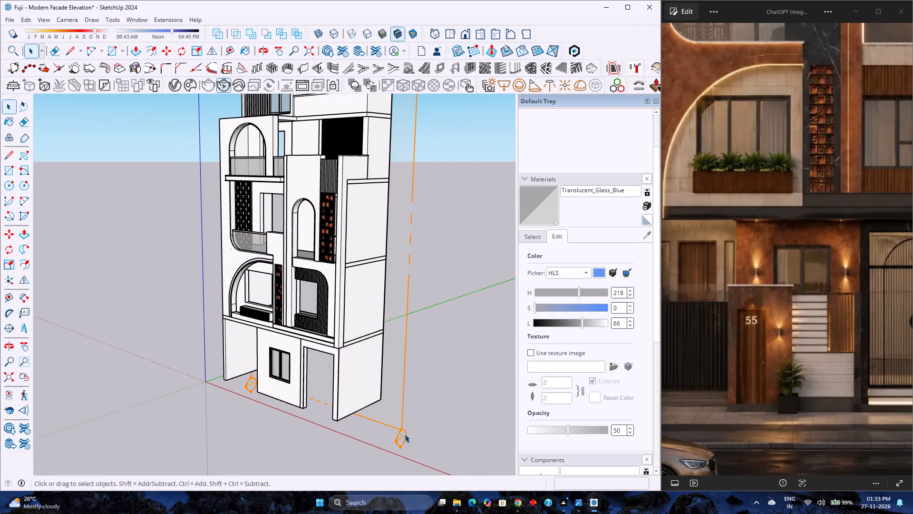
left_click(405, 434)
key("Delete")
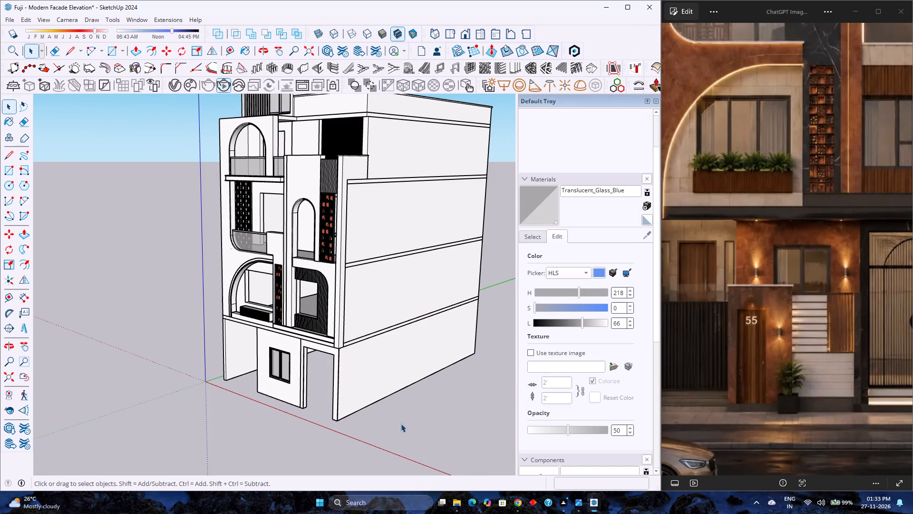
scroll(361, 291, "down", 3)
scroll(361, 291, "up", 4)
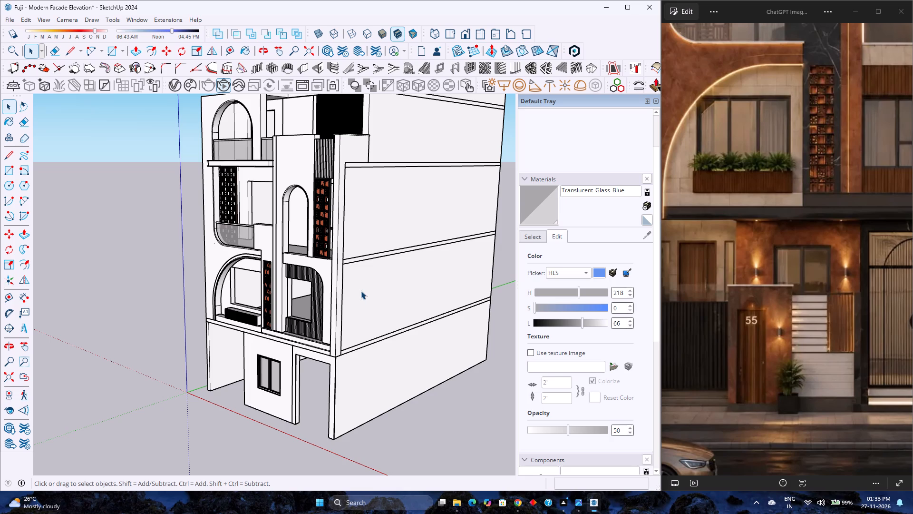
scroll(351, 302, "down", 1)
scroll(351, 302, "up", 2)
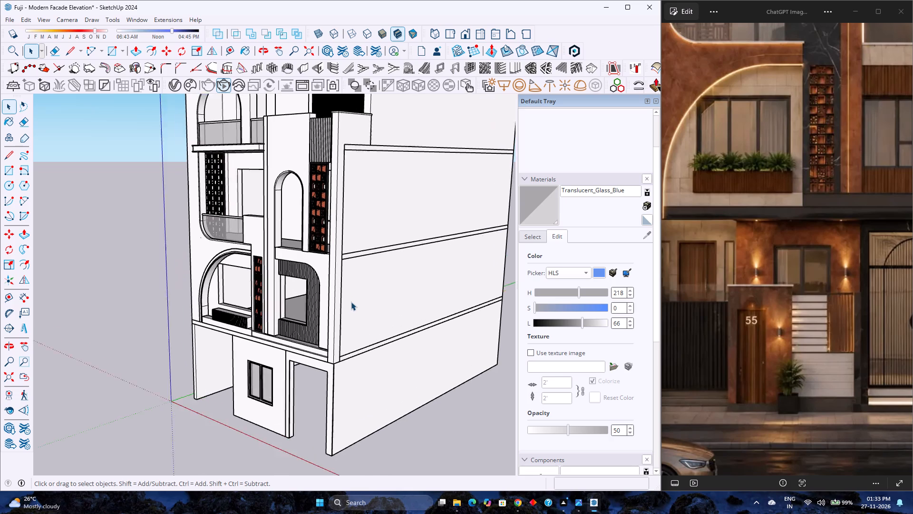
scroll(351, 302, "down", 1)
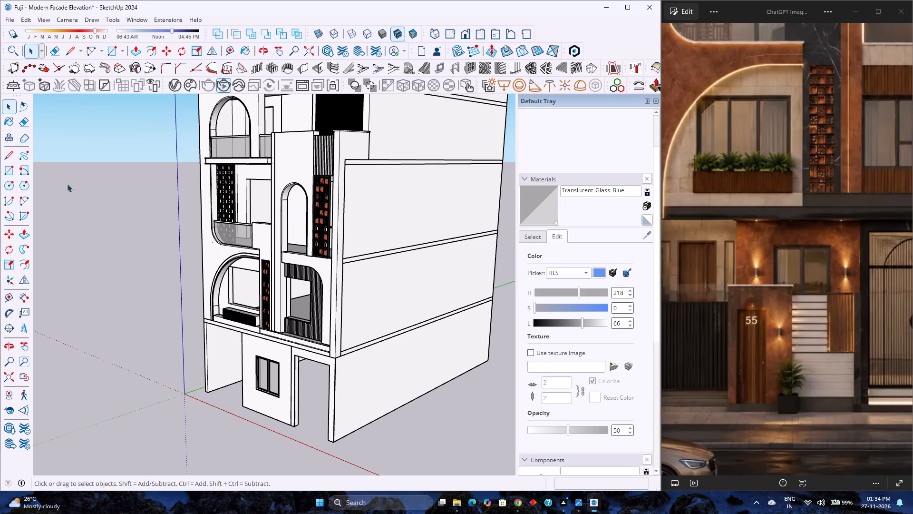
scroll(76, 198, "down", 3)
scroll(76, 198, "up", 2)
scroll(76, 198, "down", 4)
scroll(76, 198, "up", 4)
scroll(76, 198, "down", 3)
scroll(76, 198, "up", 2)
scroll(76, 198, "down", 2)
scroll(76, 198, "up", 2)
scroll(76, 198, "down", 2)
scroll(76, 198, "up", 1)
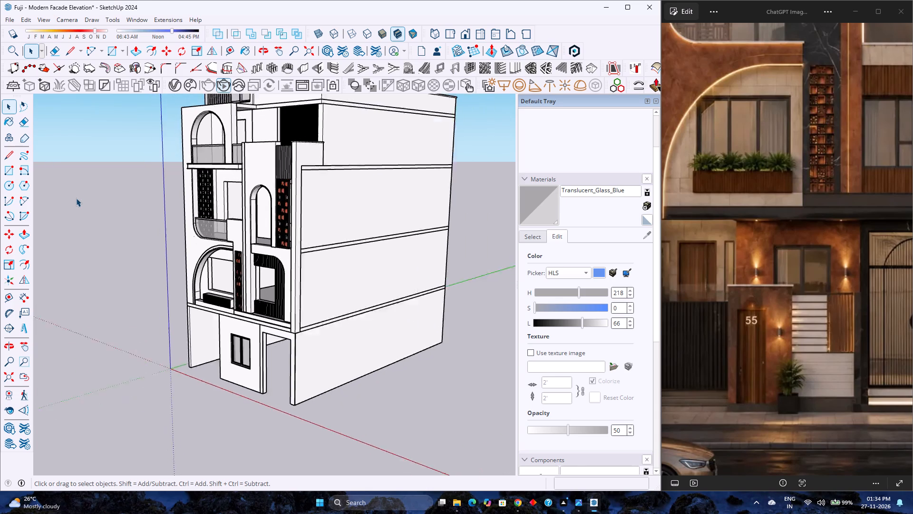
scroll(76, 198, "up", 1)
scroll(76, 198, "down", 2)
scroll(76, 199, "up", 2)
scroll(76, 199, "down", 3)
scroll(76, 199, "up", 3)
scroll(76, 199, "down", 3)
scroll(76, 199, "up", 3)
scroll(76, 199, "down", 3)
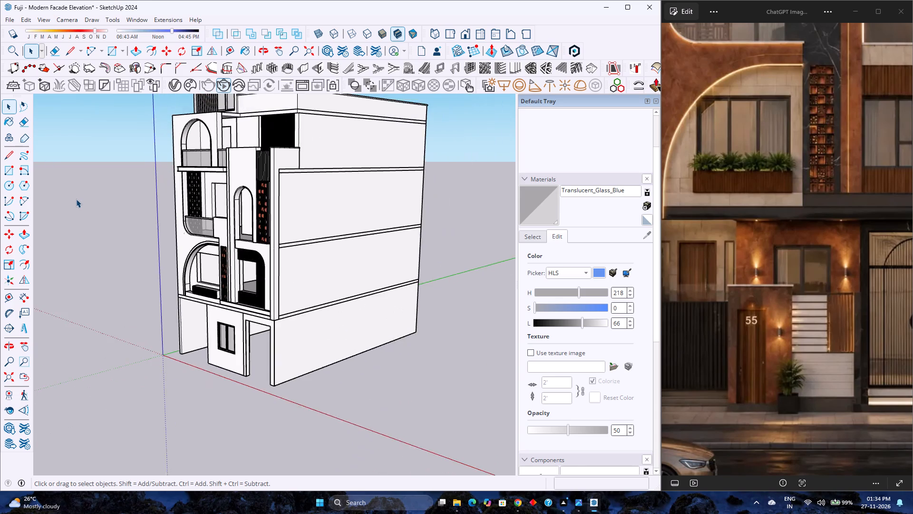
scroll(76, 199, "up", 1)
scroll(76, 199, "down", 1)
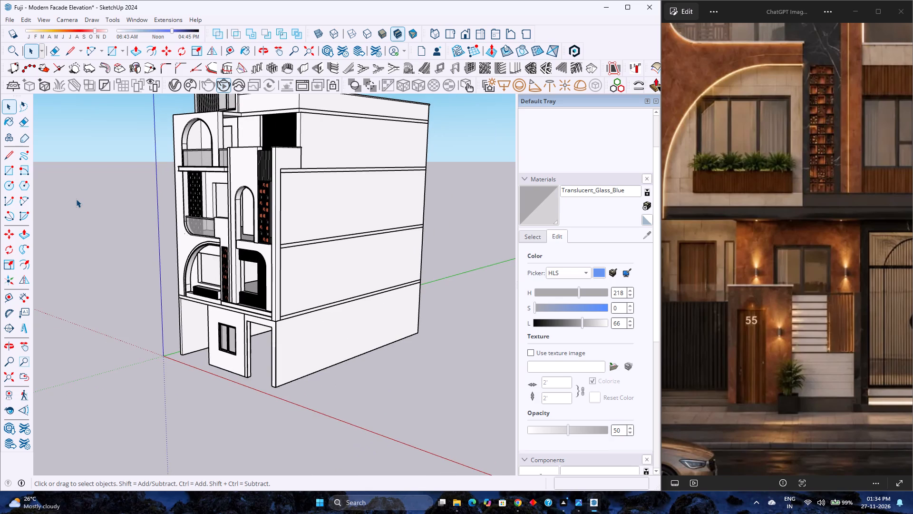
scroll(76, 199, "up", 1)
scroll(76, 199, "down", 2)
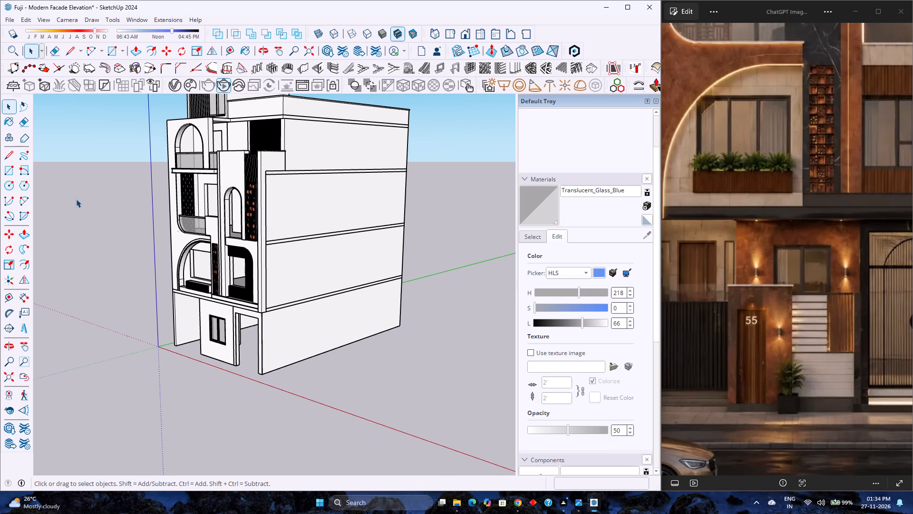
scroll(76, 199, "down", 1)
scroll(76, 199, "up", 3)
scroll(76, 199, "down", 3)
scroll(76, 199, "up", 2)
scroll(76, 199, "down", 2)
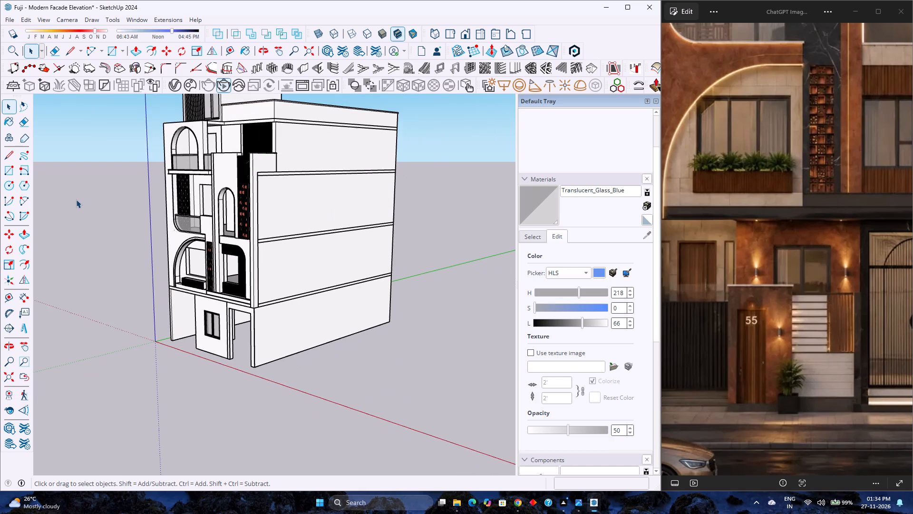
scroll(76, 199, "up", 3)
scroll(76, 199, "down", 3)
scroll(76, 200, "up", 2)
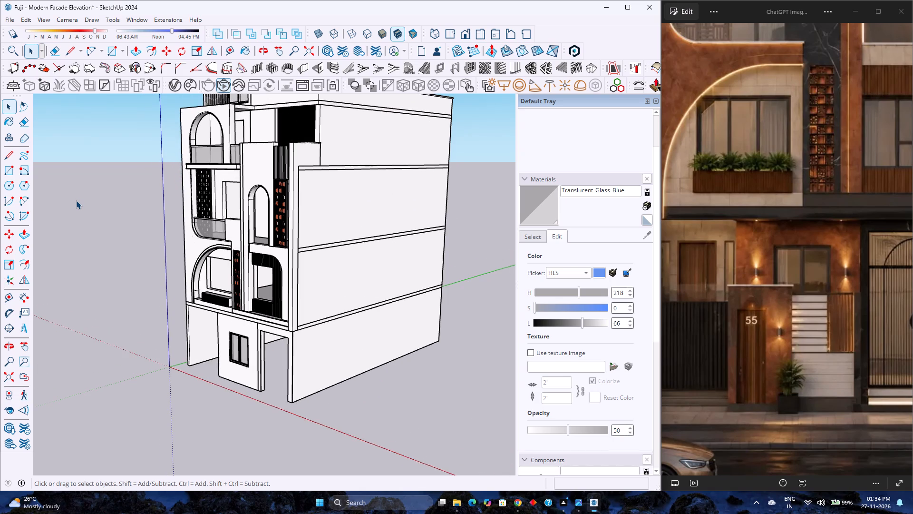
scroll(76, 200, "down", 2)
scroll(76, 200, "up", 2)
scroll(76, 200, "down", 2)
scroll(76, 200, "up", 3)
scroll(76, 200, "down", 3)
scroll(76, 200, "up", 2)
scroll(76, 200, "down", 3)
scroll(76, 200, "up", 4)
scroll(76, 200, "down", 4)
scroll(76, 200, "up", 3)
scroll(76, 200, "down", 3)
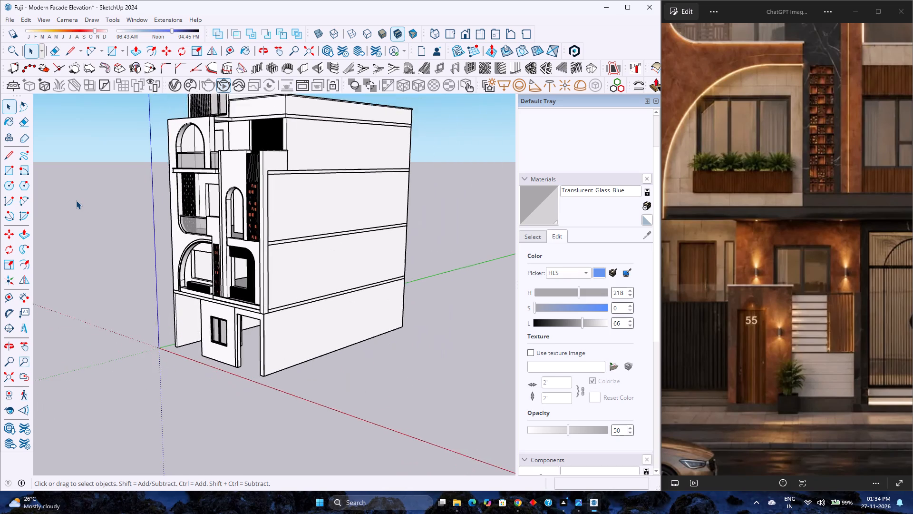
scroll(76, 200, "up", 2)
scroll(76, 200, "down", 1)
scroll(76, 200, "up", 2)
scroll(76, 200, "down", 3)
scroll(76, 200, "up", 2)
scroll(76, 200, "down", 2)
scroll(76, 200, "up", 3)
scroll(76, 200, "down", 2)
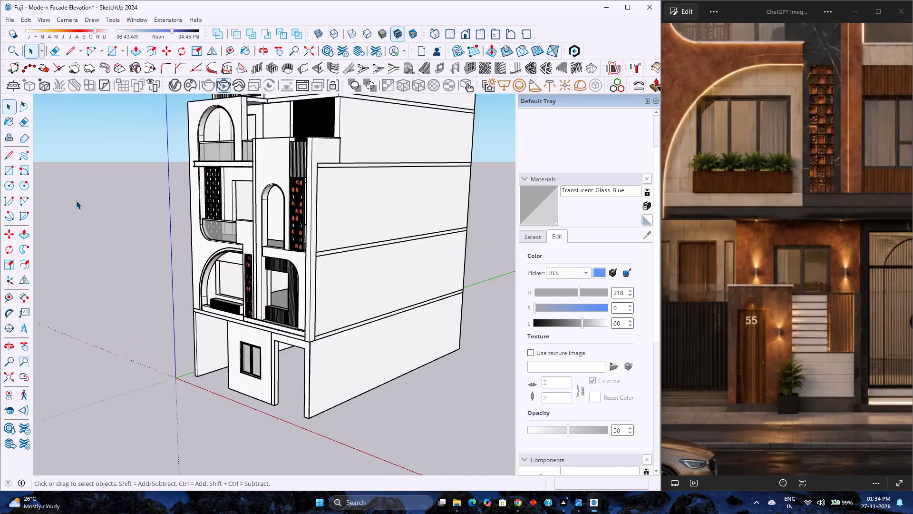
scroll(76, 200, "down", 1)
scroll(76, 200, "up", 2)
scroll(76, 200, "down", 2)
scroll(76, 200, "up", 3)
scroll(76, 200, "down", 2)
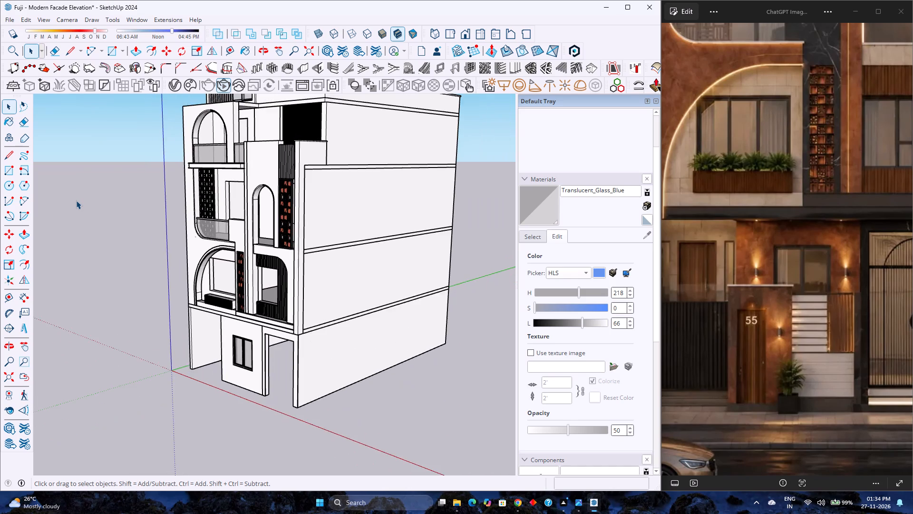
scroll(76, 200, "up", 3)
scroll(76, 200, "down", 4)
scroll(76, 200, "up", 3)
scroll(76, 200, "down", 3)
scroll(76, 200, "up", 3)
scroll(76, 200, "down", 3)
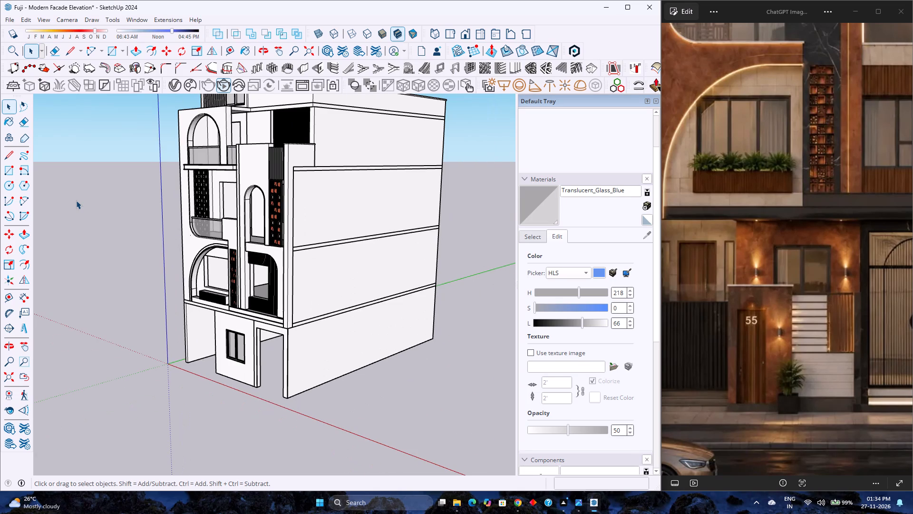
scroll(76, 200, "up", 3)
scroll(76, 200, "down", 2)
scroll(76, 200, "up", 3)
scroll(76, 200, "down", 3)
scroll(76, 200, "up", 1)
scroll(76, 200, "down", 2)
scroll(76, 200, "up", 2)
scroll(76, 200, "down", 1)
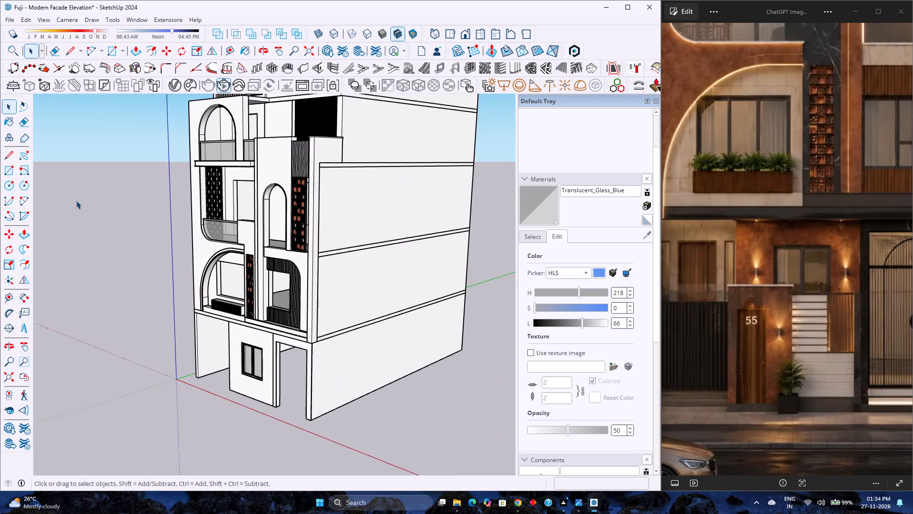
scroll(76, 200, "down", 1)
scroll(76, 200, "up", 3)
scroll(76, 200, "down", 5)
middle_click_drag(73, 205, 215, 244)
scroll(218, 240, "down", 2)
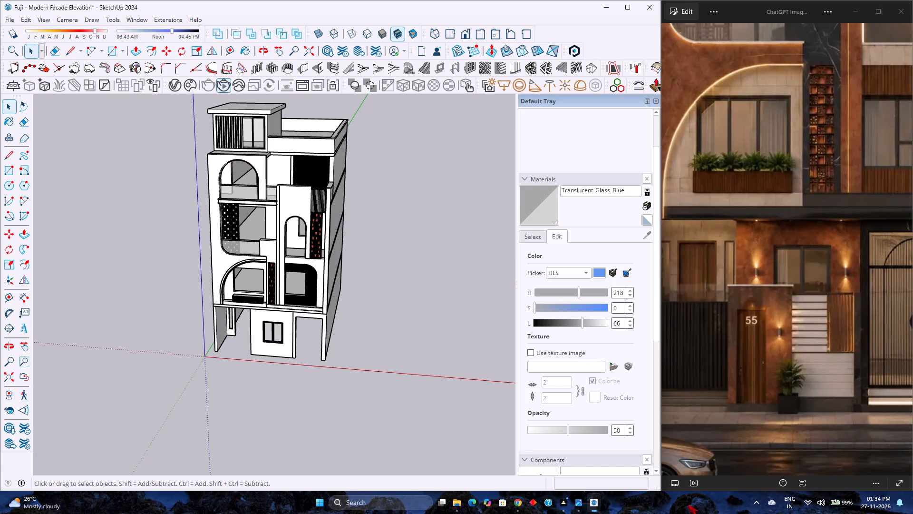
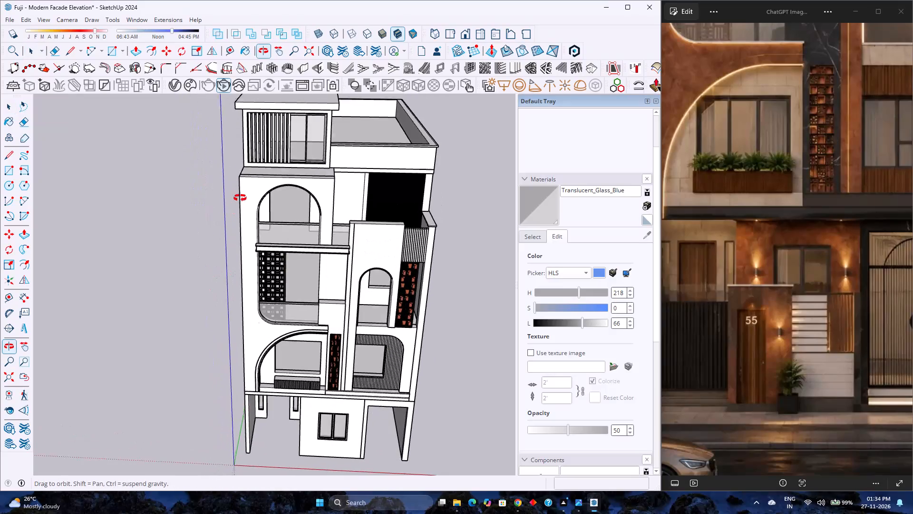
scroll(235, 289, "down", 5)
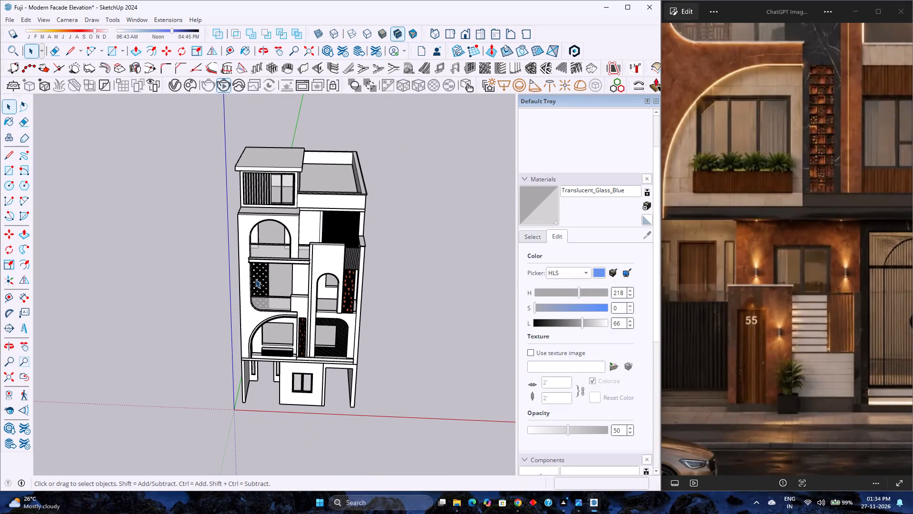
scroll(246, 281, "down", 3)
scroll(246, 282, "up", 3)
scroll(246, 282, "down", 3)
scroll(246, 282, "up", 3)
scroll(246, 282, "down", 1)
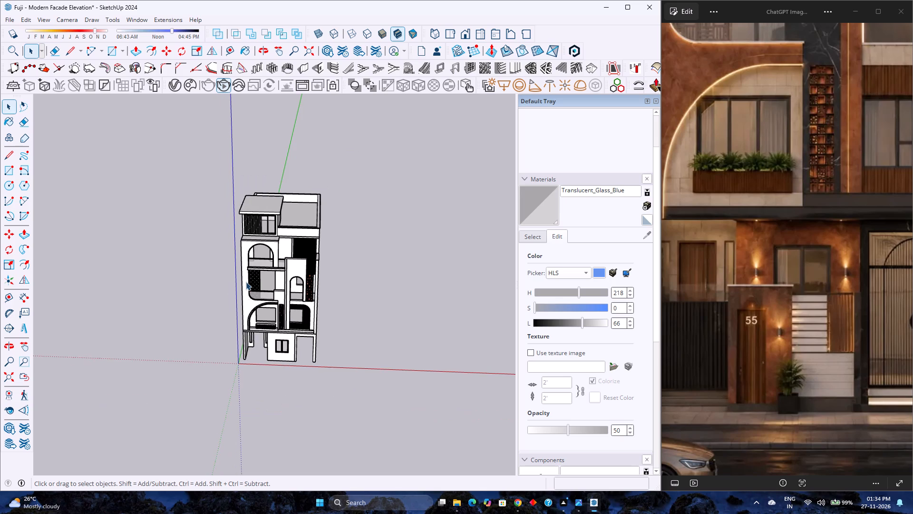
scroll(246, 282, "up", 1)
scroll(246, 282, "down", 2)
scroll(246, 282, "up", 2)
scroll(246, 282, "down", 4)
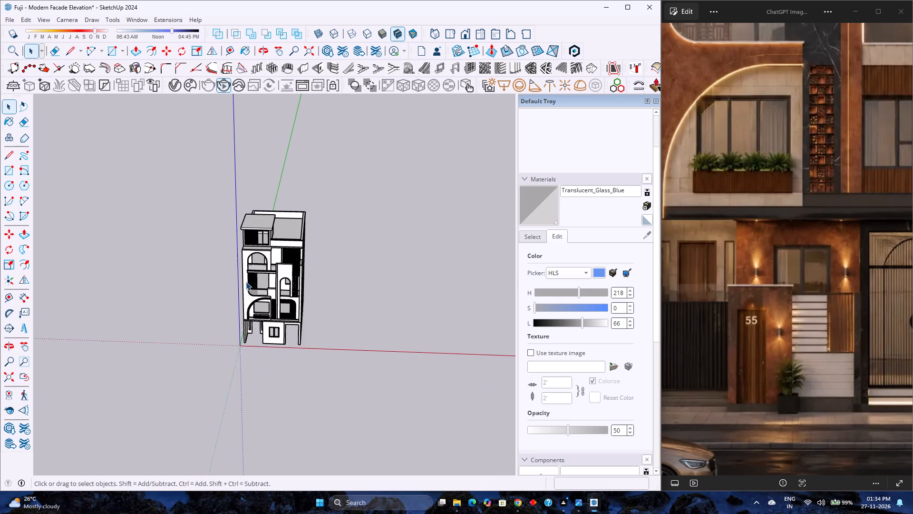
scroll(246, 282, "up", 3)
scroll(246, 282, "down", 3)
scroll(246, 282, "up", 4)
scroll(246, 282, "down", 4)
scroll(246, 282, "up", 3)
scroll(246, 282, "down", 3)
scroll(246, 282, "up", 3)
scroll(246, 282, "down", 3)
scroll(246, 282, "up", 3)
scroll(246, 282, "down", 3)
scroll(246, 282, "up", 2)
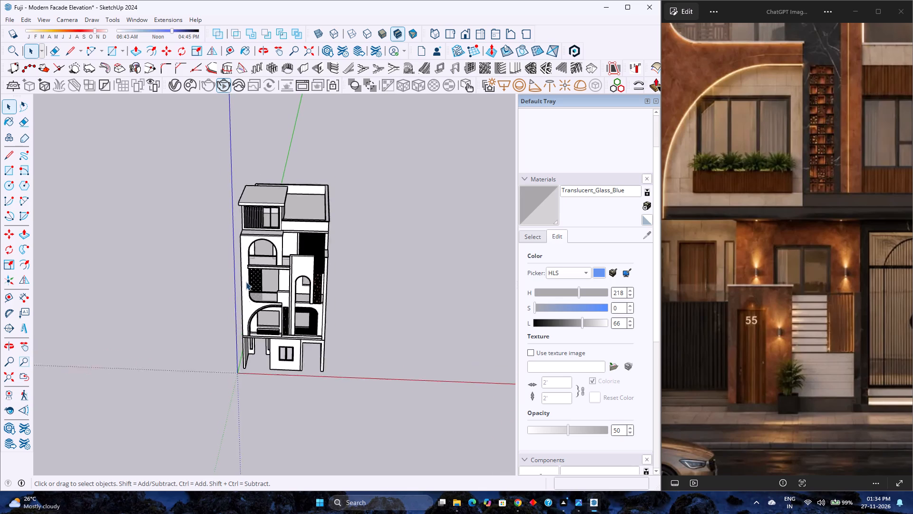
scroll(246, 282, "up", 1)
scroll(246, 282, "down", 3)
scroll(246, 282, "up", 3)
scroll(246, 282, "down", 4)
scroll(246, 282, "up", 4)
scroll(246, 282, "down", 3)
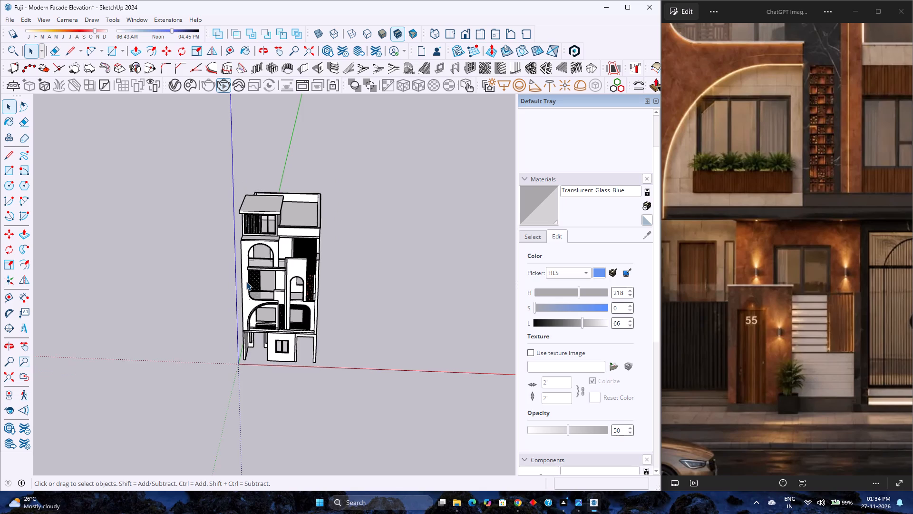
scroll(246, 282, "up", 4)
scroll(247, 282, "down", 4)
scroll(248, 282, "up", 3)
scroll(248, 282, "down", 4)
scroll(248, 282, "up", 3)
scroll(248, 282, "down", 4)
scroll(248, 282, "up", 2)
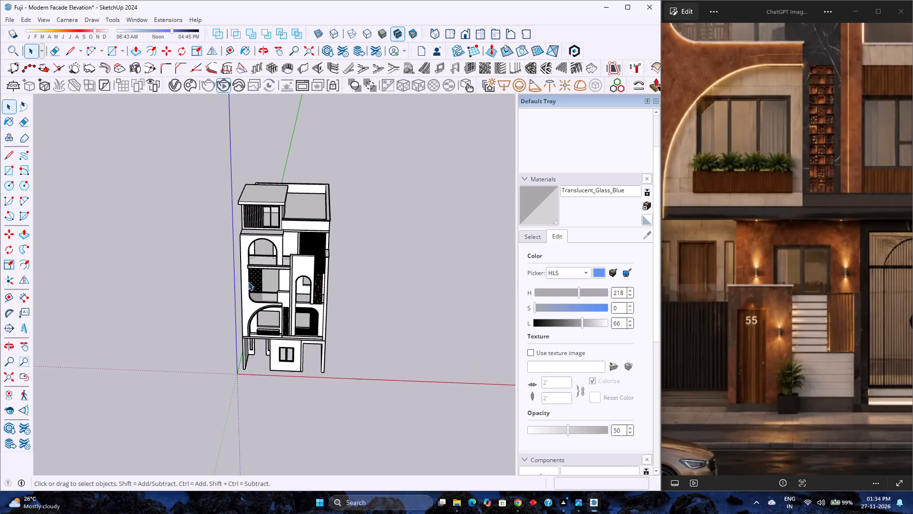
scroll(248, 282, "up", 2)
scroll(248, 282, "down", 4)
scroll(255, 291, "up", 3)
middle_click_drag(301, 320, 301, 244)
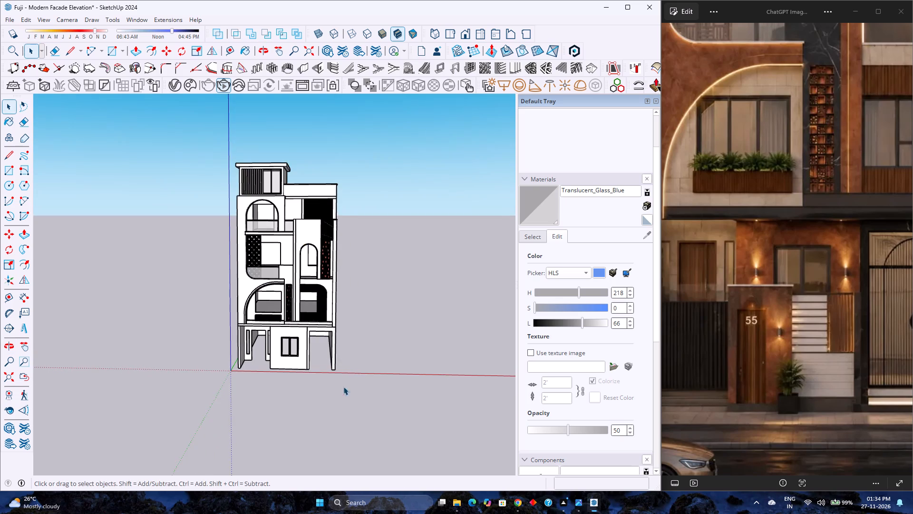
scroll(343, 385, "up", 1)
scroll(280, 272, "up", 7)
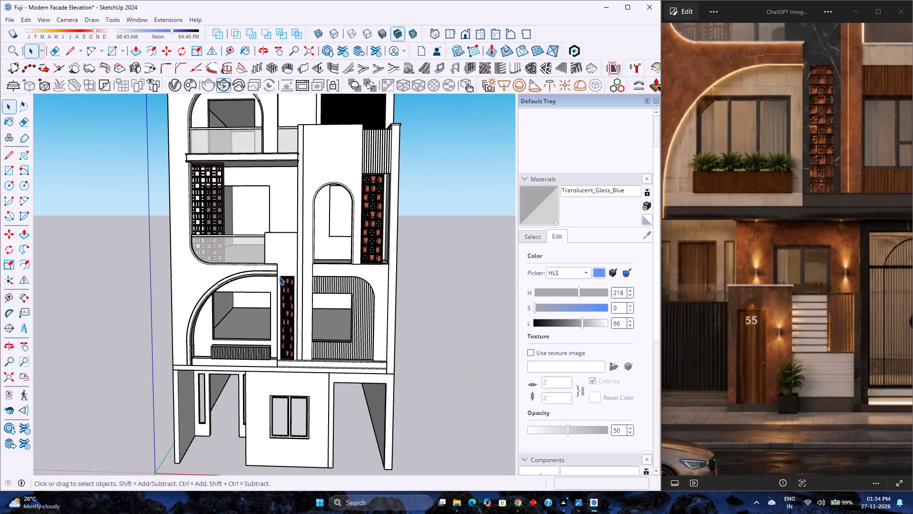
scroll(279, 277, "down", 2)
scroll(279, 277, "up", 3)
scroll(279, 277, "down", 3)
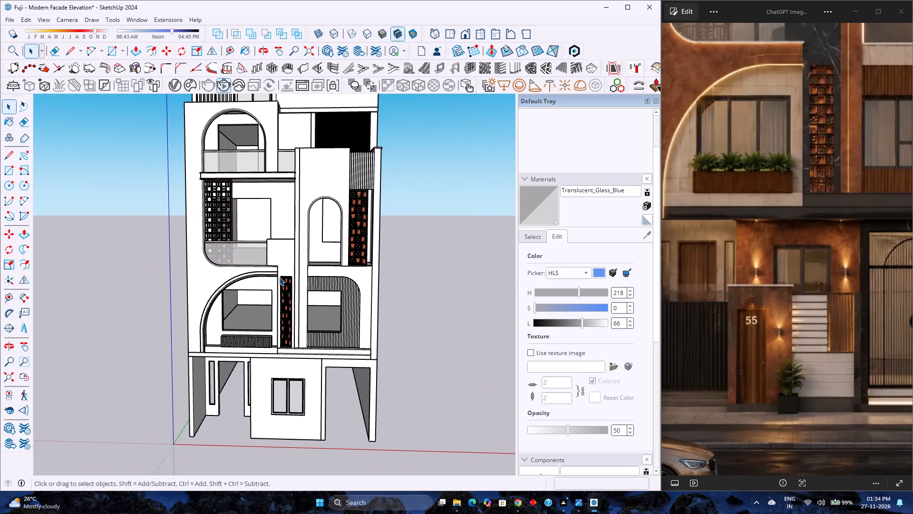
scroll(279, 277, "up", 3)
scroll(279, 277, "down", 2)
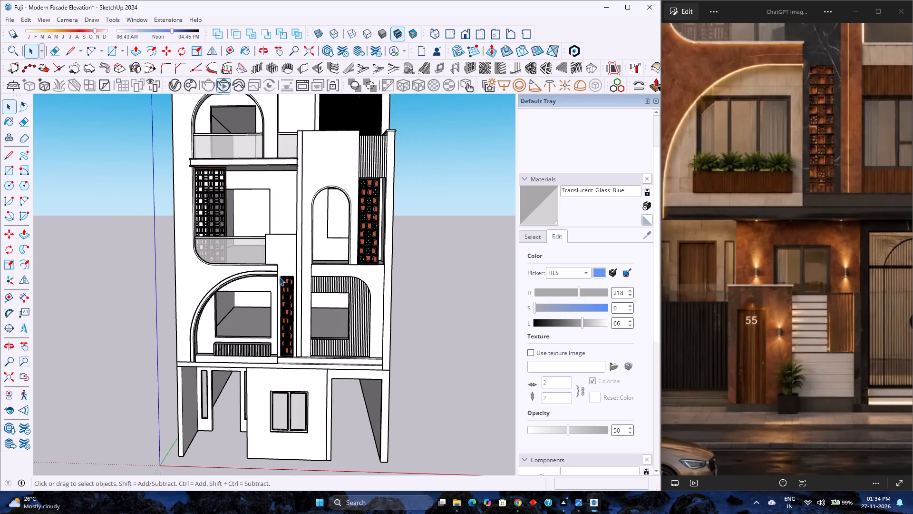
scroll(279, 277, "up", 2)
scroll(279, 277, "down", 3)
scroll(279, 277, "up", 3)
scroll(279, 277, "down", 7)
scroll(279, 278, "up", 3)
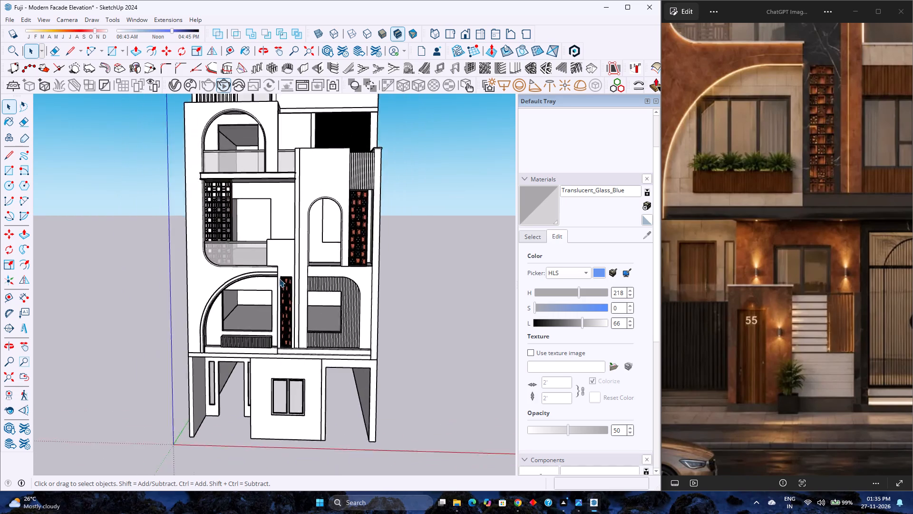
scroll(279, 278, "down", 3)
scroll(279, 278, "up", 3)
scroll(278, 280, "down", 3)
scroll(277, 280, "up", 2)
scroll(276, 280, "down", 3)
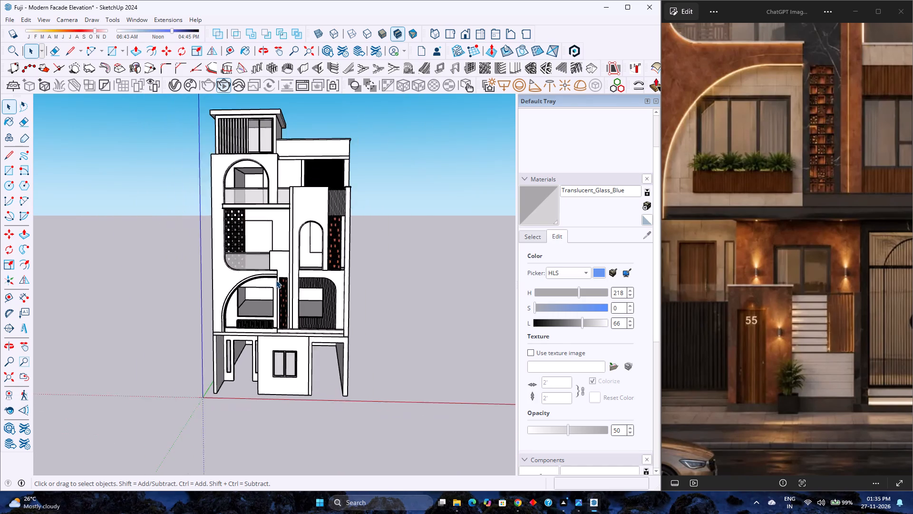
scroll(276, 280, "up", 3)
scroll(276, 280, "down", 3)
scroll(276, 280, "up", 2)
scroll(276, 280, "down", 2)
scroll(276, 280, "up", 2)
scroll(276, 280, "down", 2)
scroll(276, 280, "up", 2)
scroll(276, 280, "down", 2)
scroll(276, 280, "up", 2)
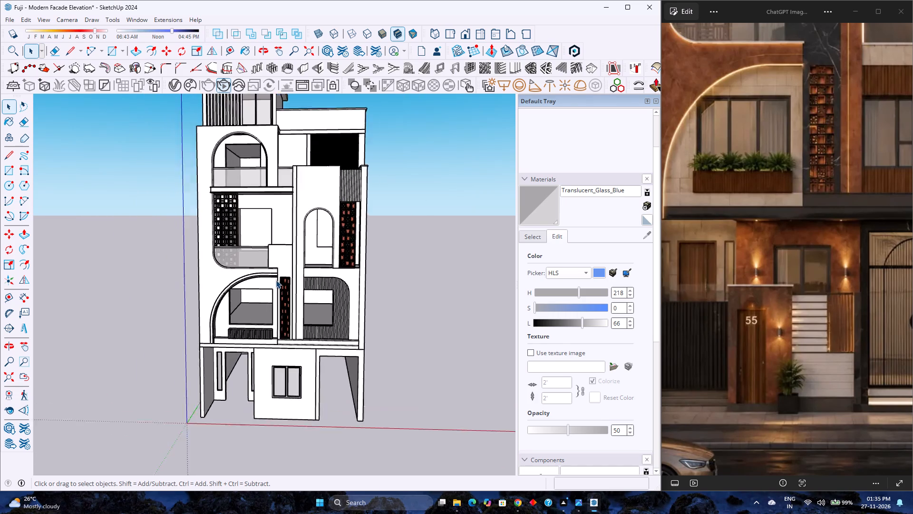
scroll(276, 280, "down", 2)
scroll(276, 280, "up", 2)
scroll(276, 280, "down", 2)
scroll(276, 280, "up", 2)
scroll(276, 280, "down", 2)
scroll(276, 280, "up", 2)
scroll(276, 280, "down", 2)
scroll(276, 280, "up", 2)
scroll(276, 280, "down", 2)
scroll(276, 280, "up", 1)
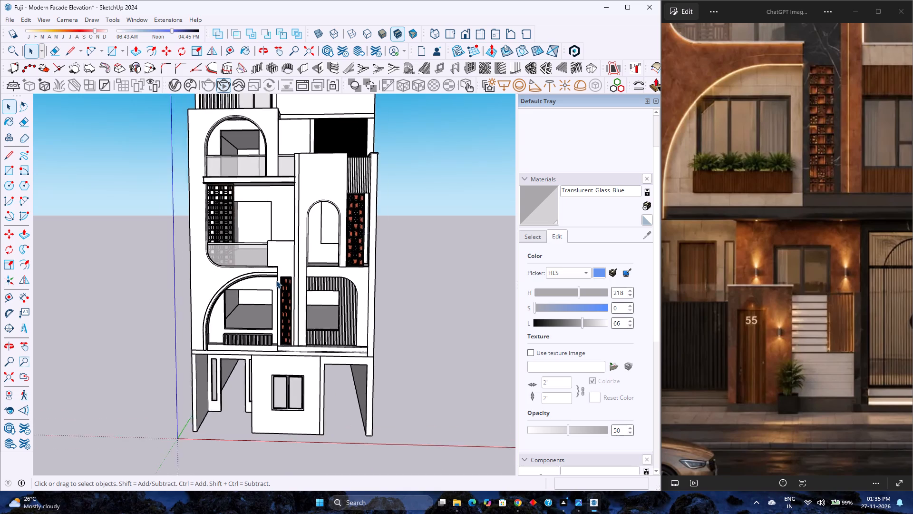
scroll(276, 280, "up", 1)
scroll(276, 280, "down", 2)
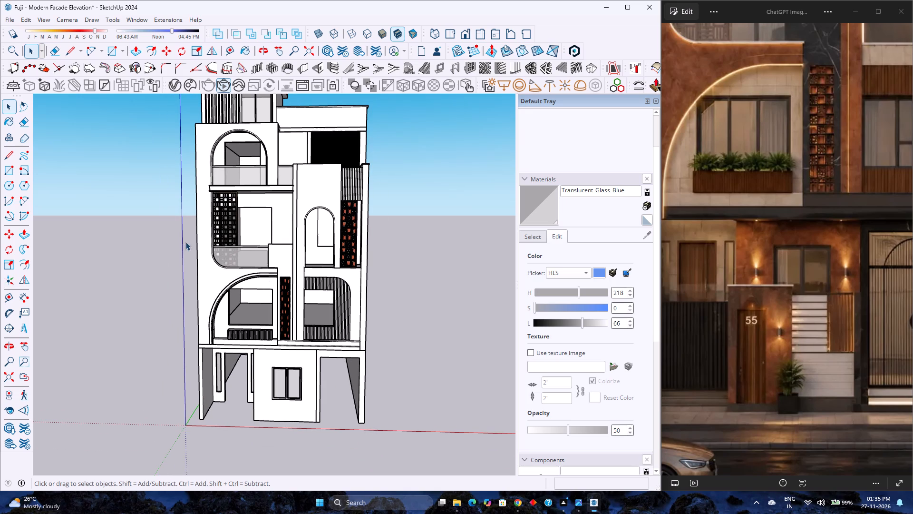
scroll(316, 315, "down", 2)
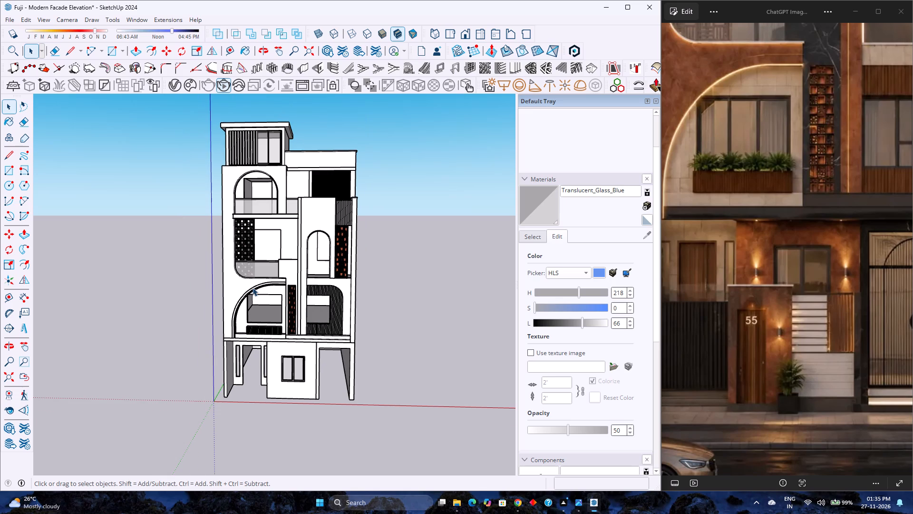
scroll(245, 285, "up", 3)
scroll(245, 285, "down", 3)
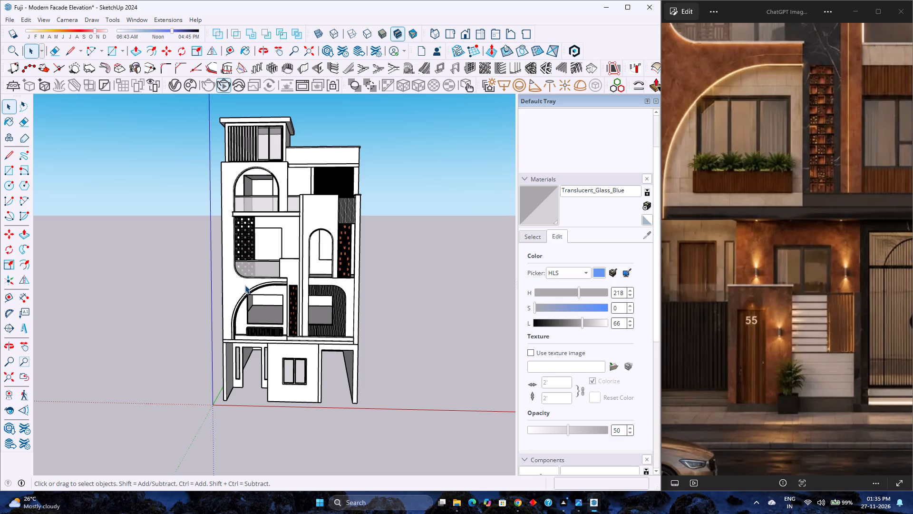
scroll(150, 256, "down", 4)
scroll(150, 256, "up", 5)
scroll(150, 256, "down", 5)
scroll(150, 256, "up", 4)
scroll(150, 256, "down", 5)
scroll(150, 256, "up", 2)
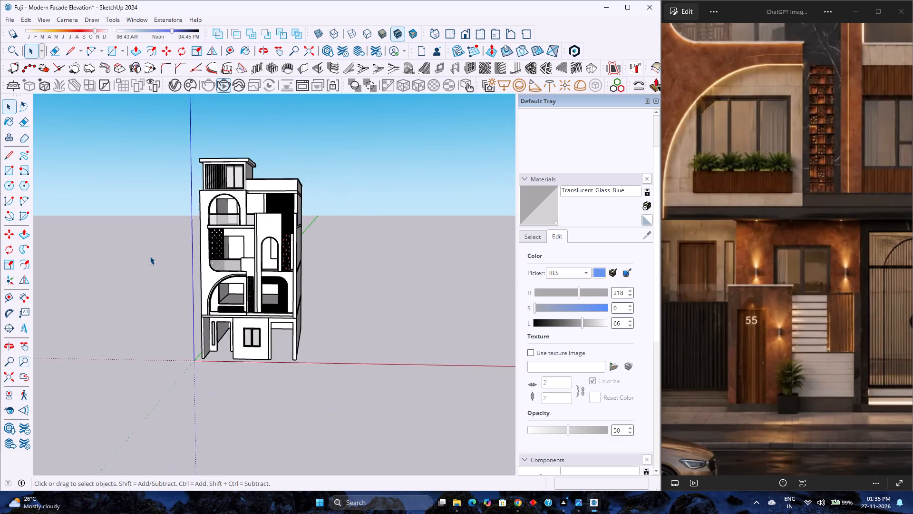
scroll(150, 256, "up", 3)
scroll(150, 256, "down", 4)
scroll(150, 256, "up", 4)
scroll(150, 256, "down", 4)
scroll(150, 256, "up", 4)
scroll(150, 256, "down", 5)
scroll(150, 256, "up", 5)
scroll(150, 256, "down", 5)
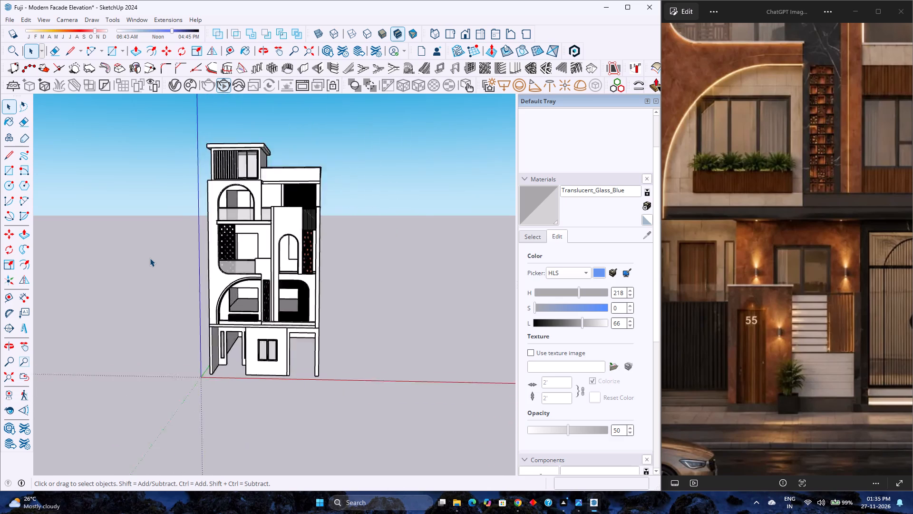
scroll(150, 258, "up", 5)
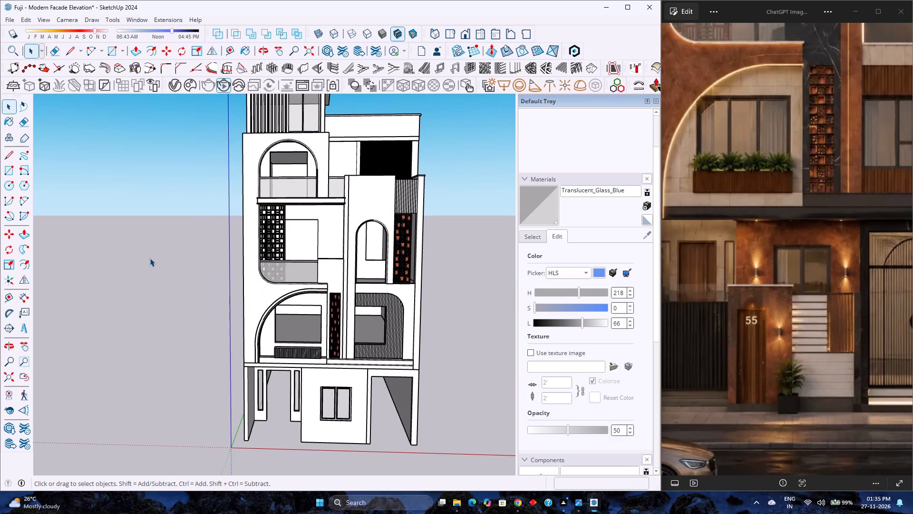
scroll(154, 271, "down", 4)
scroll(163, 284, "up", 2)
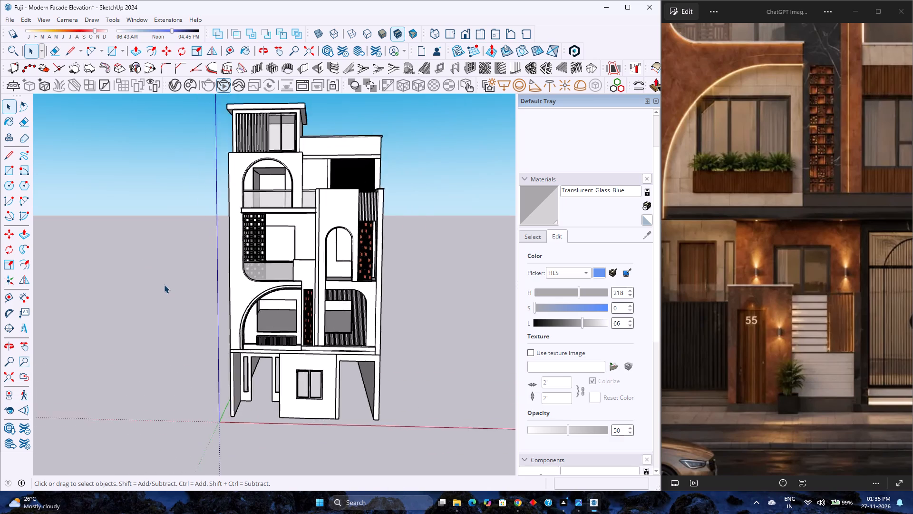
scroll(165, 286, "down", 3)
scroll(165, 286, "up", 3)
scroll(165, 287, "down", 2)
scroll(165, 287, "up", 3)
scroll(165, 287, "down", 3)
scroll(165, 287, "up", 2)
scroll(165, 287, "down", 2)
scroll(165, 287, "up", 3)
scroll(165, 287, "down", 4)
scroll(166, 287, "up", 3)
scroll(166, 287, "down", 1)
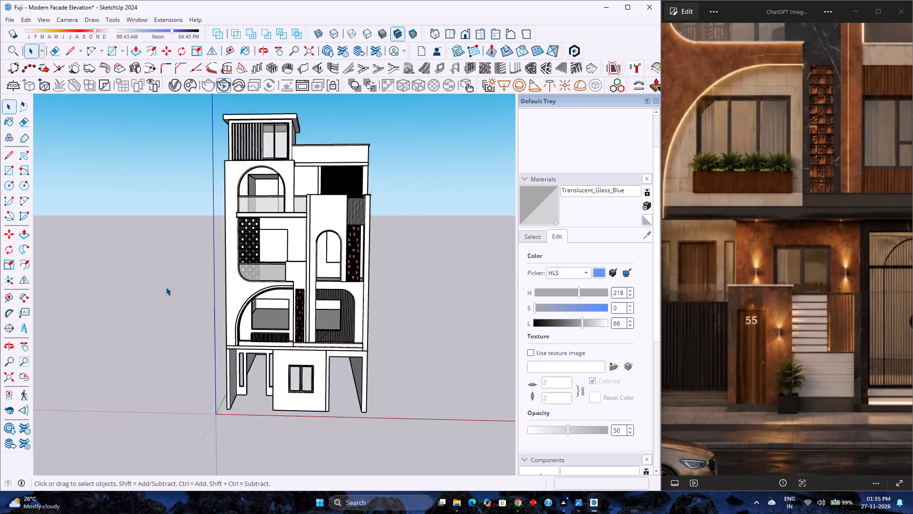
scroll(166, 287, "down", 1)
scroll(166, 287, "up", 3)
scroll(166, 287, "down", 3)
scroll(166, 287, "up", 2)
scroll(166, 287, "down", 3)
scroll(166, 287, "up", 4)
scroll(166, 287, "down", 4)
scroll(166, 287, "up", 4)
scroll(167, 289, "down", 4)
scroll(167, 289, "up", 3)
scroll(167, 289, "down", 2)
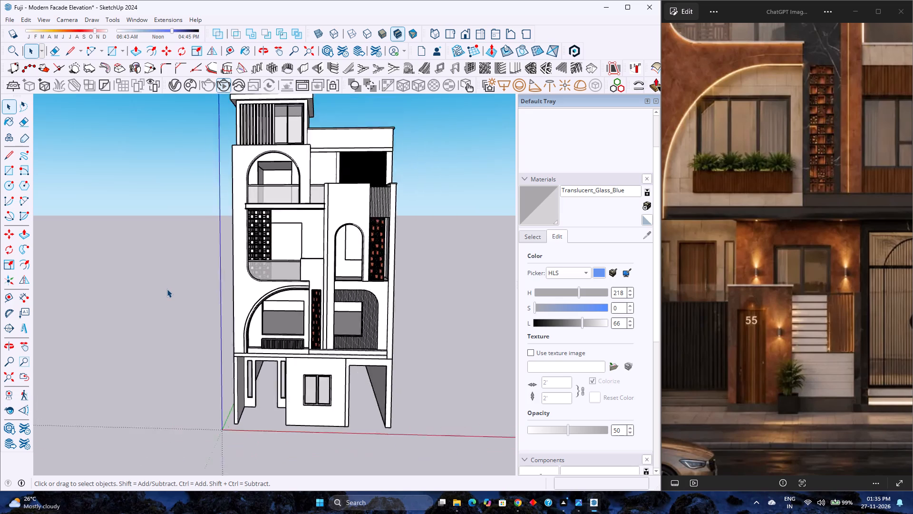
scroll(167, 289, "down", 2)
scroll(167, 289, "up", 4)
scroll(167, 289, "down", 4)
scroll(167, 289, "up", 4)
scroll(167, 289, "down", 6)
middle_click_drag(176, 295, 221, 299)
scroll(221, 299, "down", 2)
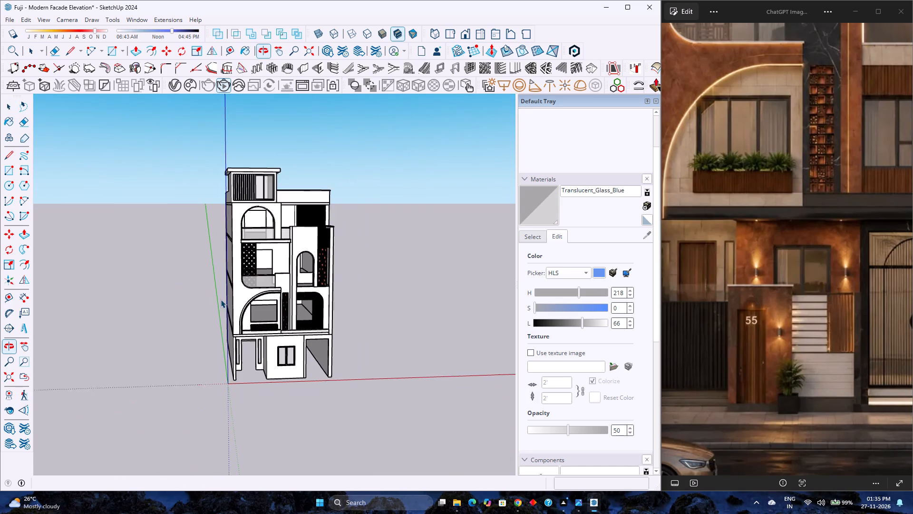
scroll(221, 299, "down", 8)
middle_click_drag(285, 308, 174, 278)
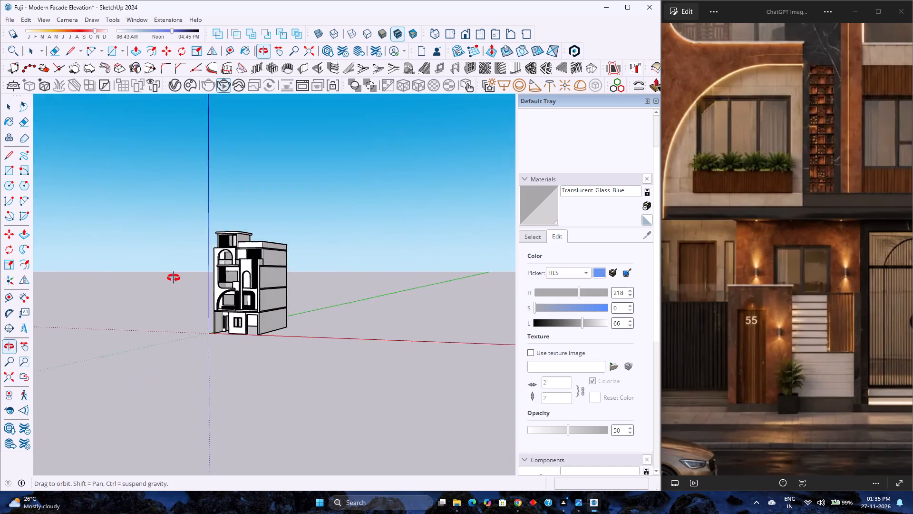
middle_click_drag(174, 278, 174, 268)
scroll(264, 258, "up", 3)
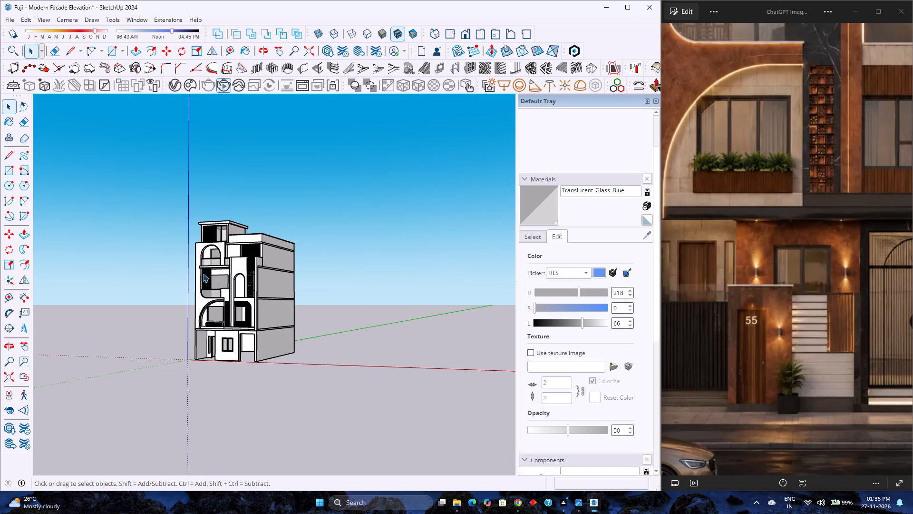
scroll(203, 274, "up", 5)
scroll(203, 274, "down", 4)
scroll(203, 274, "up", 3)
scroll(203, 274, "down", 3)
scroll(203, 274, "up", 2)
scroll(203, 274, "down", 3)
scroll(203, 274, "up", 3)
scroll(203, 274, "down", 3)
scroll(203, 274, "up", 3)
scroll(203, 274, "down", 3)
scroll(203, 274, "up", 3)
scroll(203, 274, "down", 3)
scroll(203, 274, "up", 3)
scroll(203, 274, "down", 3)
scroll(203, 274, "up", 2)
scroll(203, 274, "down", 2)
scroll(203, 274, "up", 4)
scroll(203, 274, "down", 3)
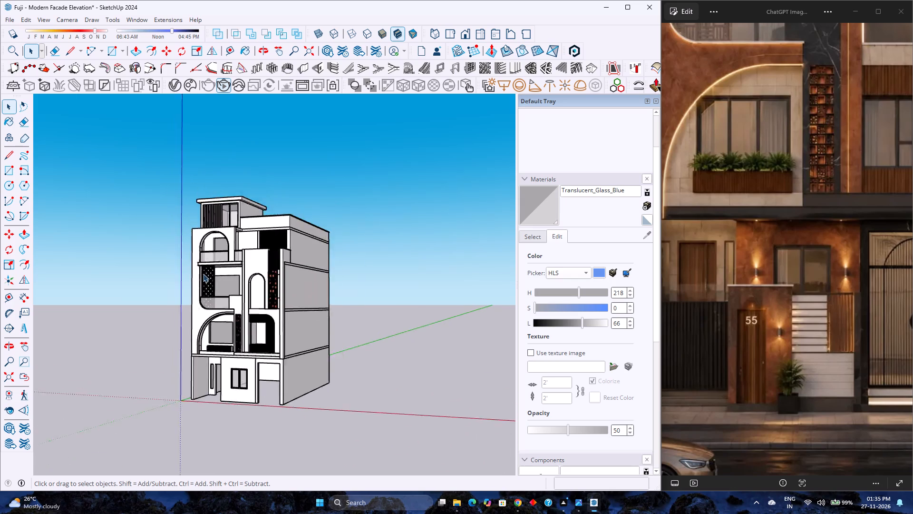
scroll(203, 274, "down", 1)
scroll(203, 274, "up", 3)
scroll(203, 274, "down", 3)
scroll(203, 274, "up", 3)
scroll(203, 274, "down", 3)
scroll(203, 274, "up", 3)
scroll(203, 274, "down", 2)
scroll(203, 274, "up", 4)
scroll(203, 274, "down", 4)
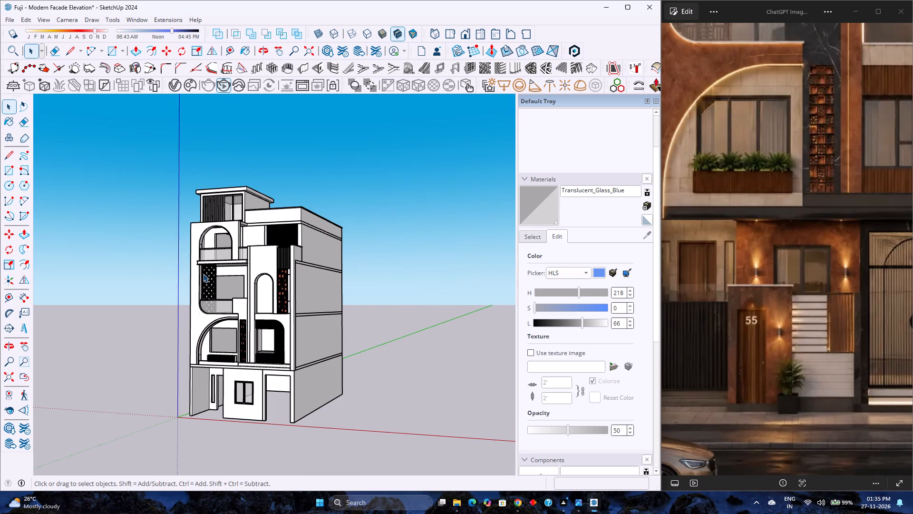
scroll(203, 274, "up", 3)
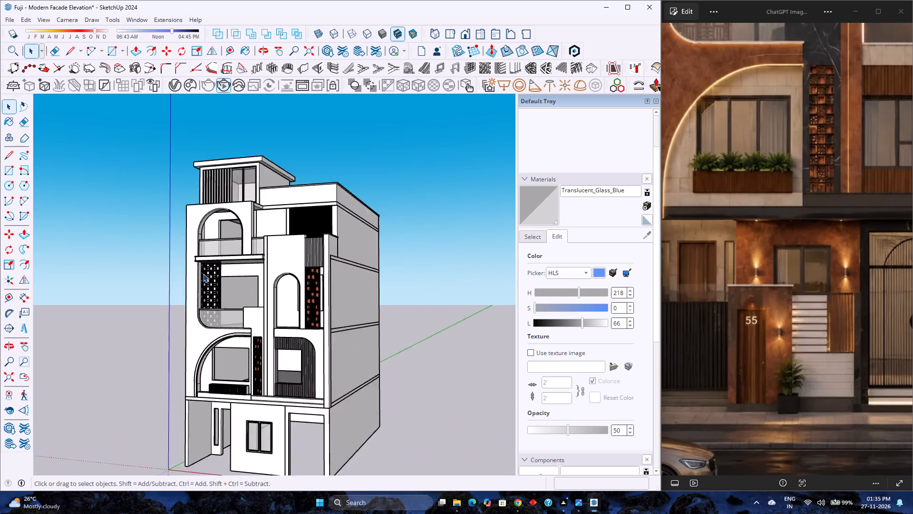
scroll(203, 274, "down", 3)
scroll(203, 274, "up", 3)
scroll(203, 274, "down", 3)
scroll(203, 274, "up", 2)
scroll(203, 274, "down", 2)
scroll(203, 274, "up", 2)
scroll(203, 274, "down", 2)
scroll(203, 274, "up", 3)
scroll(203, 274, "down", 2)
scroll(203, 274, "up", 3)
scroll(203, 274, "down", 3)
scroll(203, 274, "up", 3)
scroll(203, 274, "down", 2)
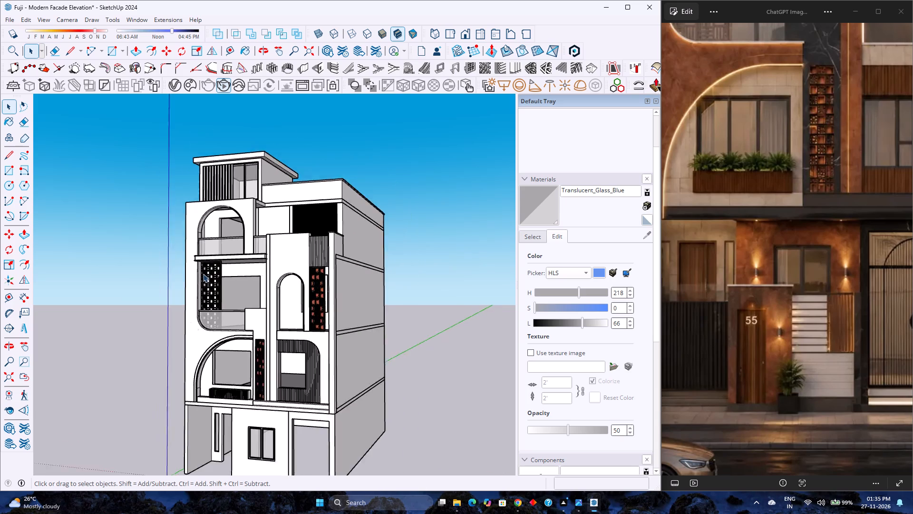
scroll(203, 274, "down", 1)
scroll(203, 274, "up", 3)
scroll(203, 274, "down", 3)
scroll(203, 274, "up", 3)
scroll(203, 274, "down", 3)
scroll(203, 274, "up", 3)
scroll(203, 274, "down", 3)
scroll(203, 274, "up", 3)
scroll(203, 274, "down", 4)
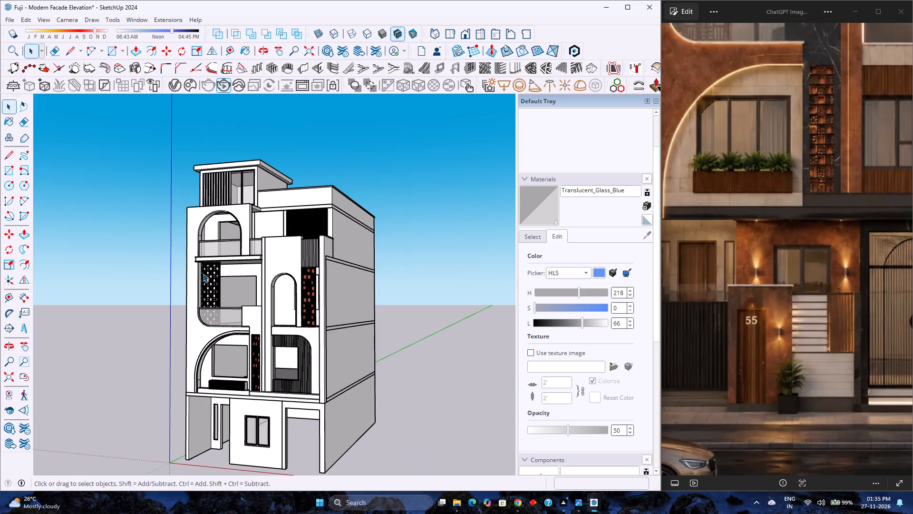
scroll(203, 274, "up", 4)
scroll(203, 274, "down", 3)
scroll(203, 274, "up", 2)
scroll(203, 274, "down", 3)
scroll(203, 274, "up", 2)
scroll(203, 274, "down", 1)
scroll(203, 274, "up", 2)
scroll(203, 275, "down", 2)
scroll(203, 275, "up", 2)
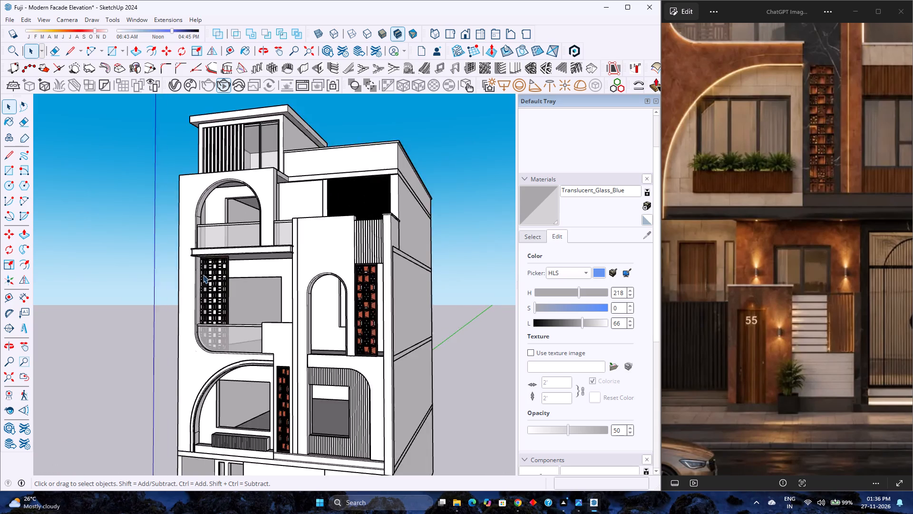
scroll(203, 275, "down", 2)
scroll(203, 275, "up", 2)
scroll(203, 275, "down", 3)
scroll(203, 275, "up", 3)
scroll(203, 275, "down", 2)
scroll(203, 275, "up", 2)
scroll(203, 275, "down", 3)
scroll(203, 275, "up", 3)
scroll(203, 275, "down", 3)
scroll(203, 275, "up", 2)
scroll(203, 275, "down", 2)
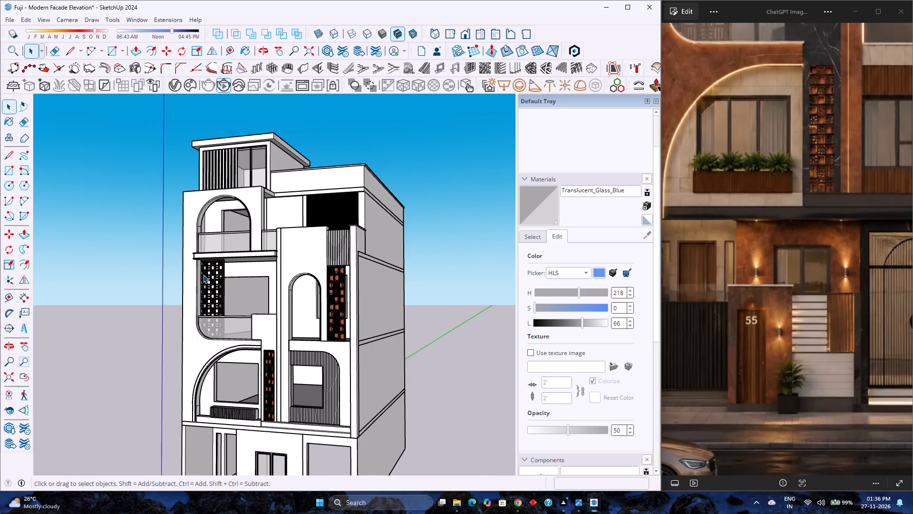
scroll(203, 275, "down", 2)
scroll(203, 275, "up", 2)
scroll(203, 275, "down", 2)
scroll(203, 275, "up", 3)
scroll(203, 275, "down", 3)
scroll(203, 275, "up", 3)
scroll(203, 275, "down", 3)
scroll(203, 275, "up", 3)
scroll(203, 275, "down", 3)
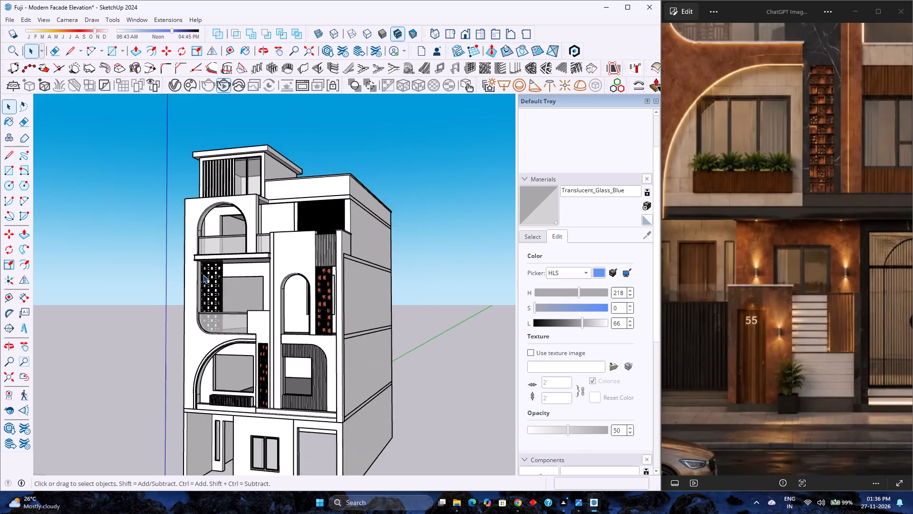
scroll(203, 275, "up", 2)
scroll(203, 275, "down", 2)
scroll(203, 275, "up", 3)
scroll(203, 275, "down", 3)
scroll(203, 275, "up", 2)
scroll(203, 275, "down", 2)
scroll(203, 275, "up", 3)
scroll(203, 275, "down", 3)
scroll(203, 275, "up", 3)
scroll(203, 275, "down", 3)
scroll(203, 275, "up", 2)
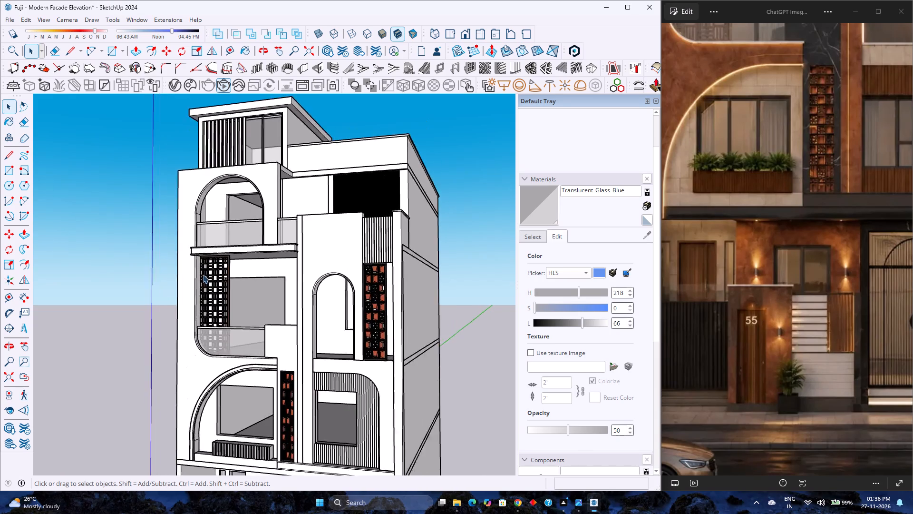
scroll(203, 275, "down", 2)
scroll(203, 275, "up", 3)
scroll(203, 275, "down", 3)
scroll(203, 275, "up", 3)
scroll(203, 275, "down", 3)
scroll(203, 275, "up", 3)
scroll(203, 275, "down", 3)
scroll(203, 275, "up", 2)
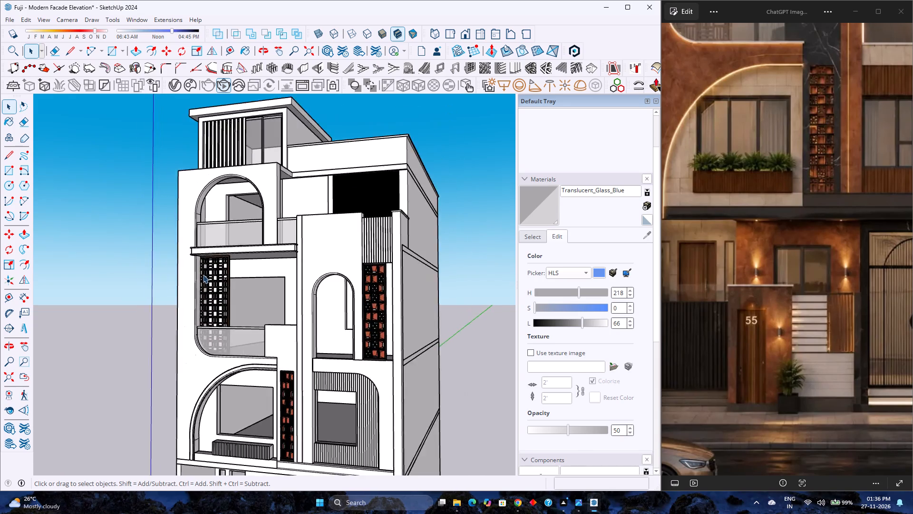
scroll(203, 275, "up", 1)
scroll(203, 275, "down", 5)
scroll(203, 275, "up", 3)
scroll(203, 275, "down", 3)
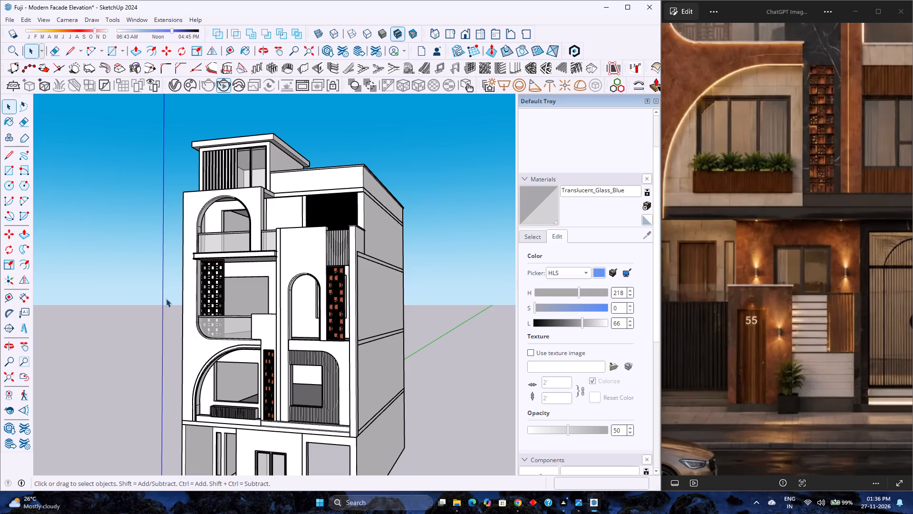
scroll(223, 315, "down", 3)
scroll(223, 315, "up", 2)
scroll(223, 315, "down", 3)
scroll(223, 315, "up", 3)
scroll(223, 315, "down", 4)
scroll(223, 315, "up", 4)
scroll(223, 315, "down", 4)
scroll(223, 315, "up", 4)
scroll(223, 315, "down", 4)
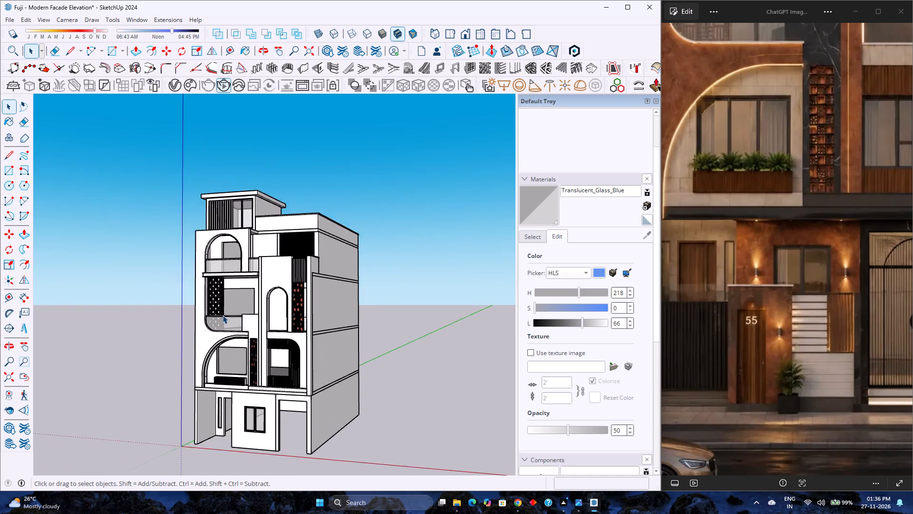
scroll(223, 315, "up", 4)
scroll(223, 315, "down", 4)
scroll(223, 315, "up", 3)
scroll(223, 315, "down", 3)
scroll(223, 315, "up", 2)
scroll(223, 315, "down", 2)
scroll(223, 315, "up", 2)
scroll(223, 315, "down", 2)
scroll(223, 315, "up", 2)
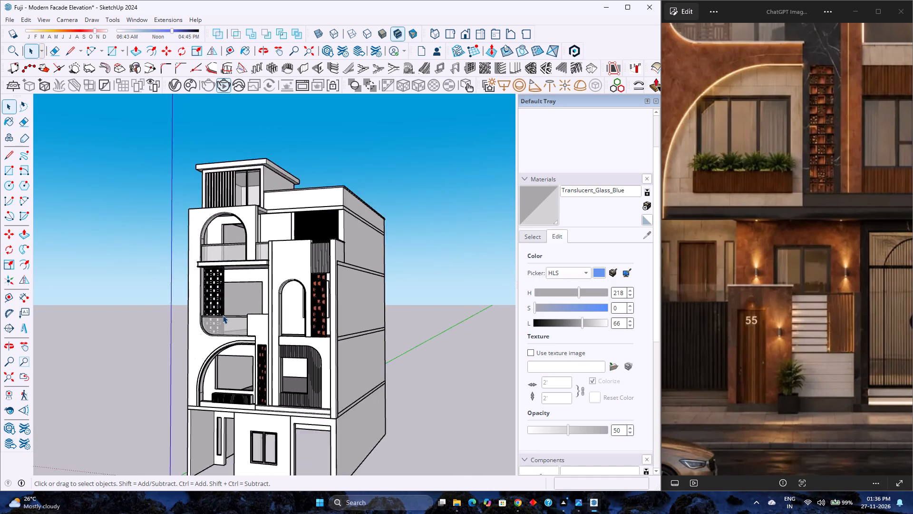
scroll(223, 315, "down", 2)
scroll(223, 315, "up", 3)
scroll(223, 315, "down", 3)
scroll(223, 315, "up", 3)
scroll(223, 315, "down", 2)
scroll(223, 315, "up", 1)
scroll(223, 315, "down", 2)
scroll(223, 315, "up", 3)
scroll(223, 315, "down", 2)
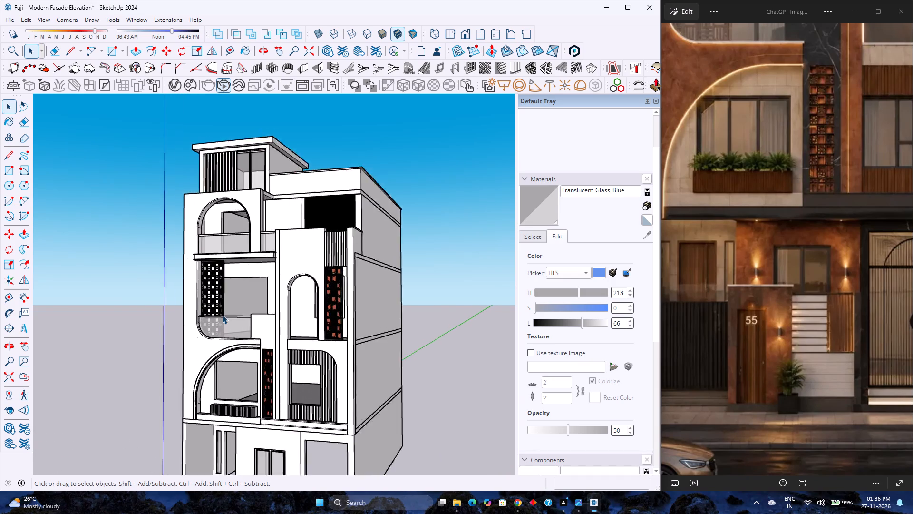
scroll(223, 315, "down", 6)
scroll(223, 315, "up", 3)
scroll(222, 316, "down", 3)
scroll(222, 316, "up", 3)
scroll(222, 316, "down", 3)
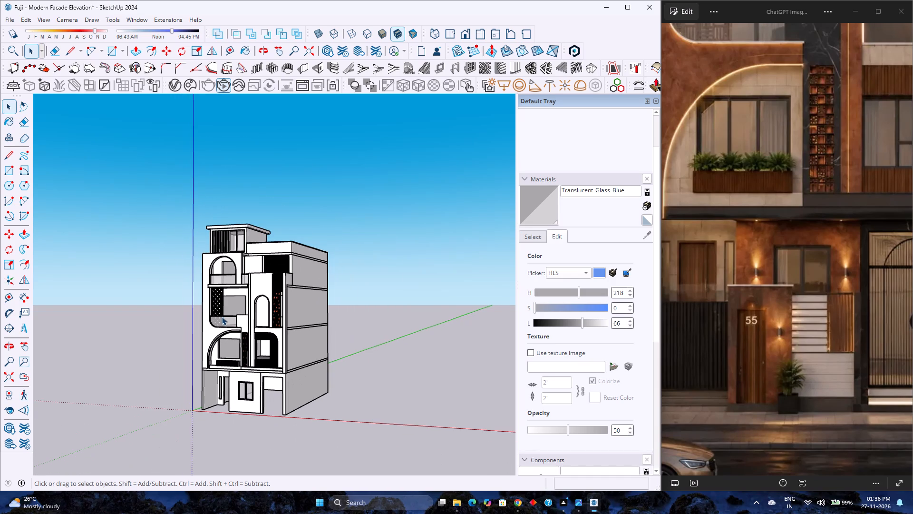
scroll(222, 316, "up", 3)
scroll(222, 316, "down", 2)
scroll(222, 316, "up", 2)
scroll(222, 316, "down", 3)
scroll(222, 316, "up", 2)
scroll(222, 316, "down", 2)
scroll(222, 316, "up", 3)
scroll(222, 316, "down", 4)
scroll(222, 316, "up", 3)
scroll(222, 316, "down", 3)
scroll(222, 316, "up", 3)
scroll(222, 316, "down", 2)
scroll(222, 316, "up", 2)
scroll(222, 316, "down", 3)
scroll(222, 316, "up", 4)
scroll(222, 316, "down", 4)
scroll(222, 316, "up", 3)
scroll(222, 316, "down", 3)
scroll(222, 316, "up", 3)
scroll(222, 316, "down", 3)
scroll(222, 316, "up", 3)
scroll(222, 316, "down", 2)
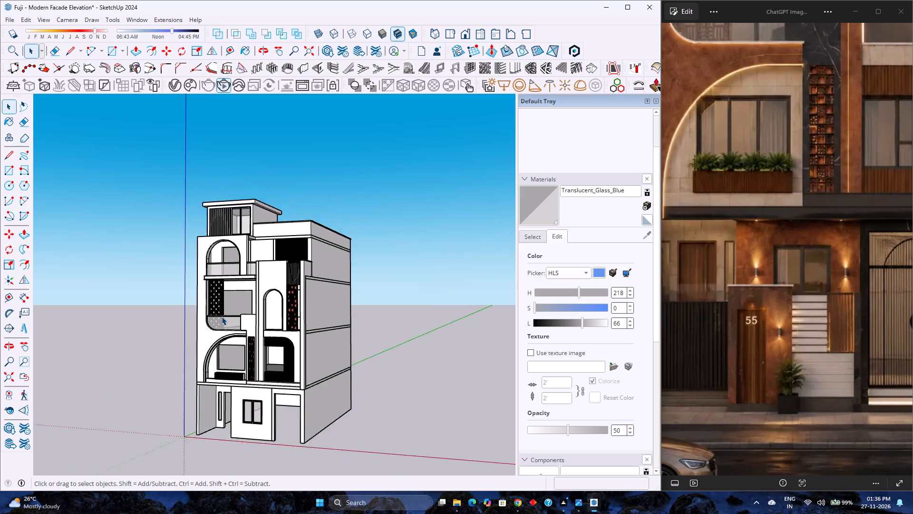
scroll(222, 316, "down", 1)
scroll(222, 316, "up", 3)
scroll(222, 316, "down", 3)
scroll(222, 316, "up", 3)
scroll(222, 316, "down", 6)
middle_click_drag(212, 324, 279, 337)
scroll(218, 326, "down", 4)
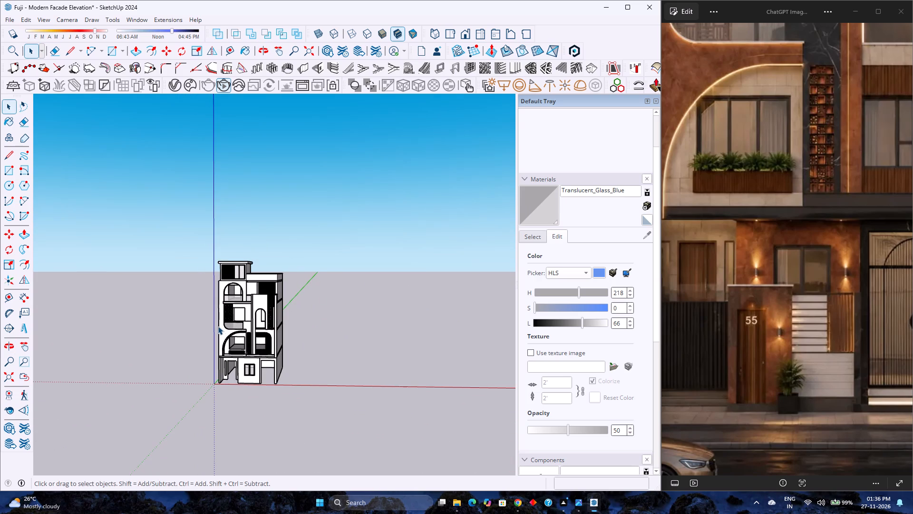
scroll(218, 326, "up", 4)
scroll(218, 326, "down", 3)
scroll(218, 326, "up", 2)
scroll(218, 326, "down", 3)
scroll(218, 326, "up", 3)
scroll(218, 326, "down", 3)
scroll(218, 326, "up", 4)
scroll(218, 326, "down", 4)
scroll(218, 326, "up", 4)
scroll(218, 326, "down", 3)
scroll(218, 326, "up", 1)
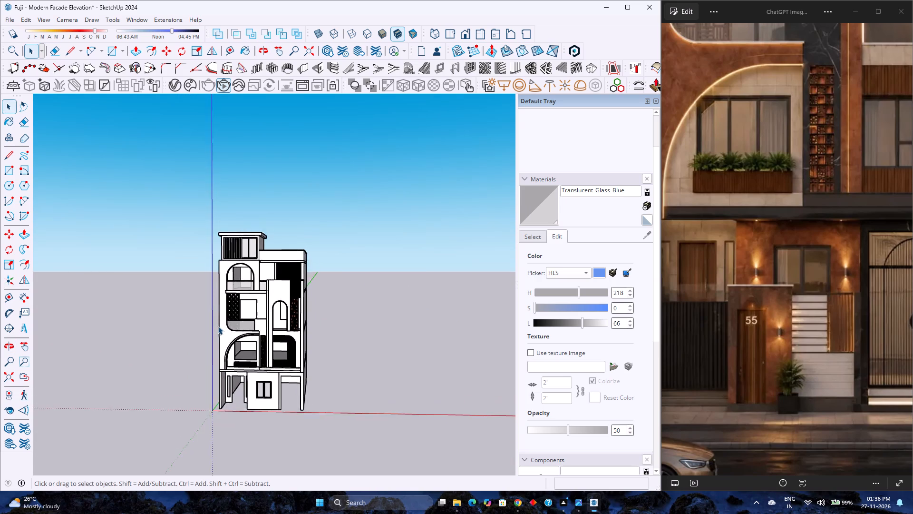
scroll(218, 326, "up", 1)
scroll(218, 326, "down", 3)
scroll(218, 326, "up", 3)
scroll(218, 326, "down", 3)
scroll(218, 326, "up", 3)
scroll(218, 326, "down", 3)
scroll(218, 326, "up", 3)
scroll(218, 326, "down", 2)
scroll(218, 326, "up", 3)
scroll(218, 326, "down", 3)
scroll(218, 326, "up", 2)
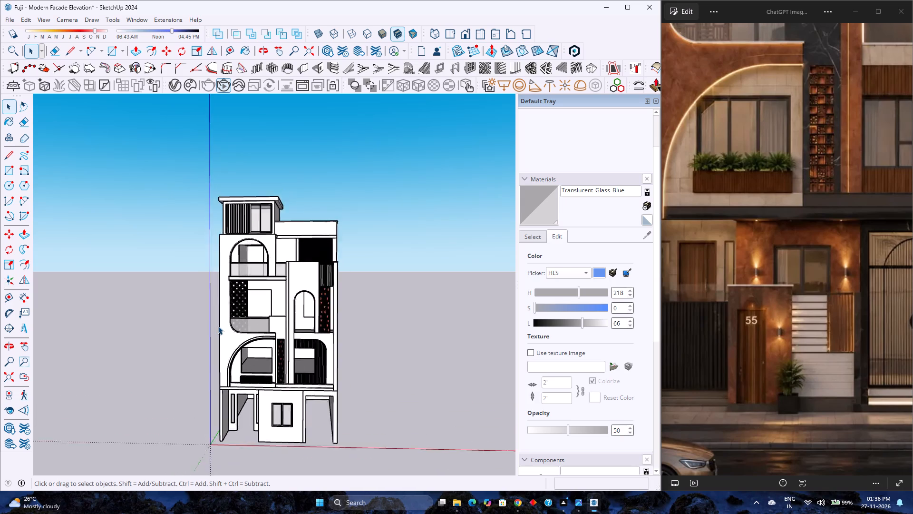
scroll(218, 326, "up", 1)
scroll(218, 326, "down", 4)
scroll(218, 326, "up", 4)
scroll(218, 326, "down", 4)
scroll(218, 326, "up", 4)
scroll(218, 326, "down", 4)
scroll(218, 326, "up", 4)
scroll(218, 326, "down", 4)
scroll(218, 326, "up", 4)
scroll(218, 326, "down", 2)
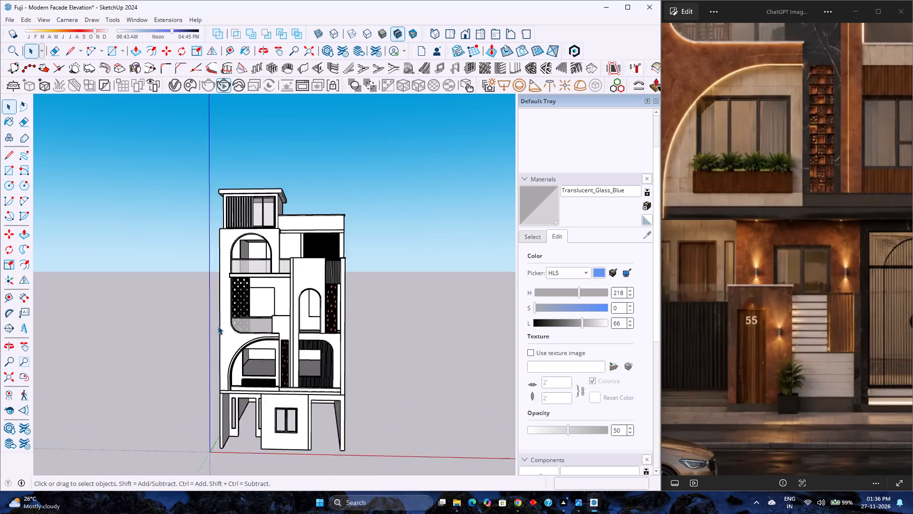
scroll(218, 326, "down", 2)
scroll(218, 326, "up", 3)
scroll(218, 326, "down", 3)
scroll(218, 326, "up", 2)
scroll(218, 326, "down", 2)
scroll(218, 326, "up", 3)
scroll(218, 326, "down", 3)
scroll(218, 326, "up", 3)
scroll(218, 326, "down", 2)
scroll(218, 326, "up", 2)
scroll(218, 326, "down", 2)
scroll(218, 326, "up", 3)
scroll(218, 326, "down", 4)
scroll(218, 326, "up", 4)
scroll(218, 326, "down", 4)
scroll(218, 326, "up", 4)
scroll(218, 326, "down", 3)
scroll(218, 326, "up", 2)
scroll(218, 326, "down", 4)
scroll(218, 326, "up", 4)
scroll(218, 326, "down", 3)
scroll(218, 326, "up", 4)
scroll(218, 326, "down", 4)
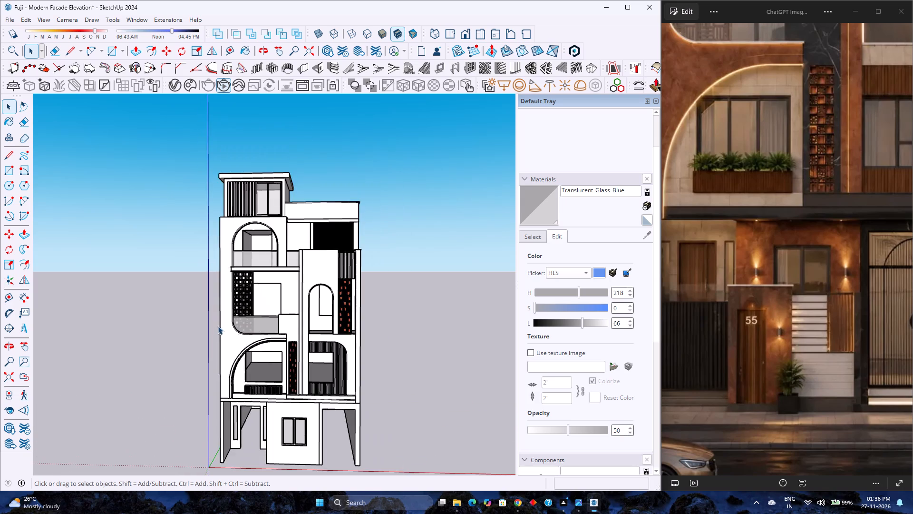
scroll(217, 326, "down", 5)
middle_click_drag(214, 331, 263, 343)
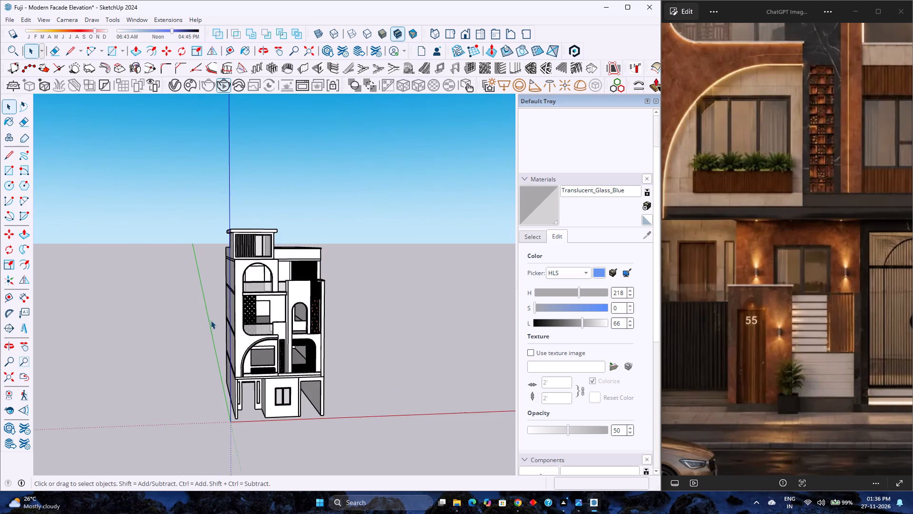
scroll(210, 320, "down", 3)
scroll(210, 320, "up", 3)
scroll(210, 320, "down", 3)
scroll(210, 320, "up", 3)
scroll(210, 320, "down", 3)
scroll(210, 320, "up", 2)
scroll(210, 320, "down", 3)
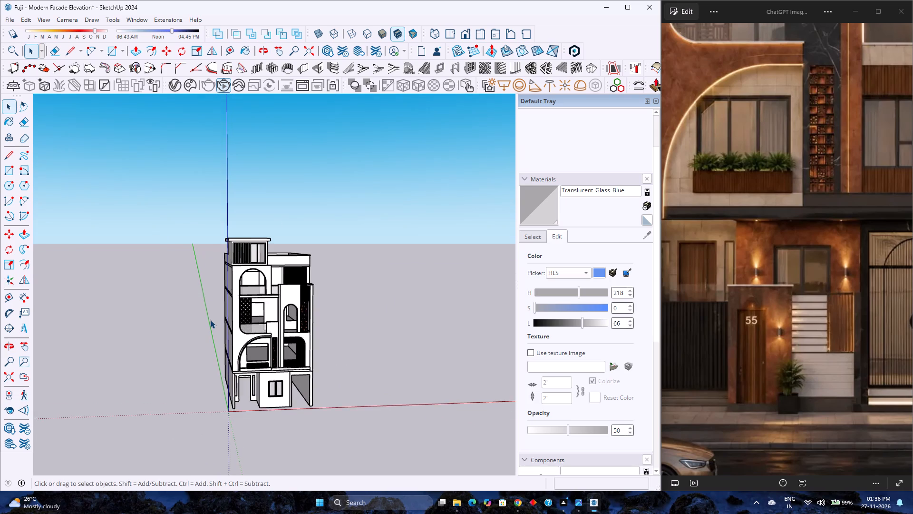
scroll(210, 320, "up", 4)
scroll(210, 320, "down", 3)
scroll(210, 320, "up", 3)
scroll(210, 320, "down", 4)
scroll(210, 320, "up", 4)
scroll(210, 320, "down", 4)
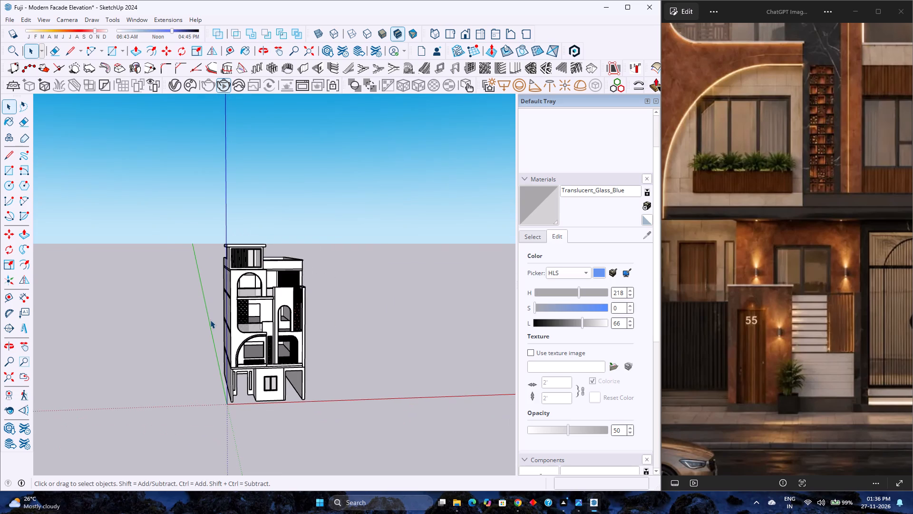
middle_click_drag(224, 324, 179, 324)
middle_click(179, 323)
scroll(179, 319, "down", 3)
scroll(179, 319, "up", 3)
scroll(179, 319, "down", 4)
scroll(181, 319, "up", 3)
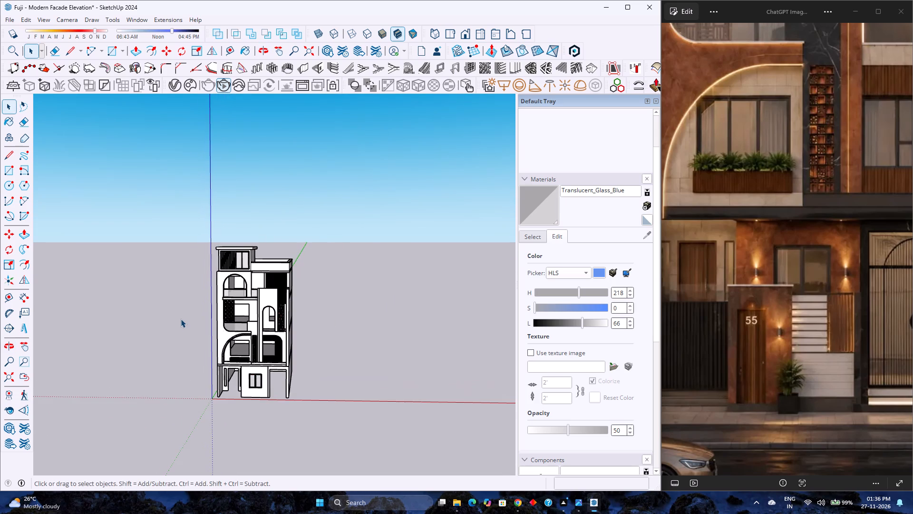
Open the ground-floor wall group for editing and select the recessed entrance wall around the door opening and its two narrow side windows.
middle_click(181, 319)
middle_click_drag(181, 319, 314, 340)
middle_click(314, 340)
scroll(300, 330, "up", 4)
scroll(298, 330, "down", 4)
middle_click_drag(336, 336, 209, 338)
scroll(351, 282, "up", 6)
middle_click_drag(267, 329, 321, 311)
scroll(299, 357, "up", 4)
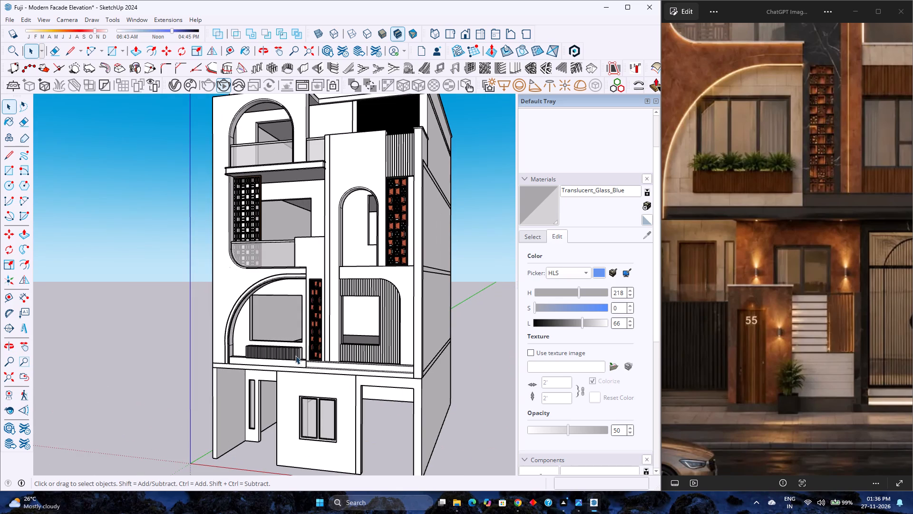
scroll(264, 401, "down", 2)
middle_click_drag(260, 405, 375, 408)
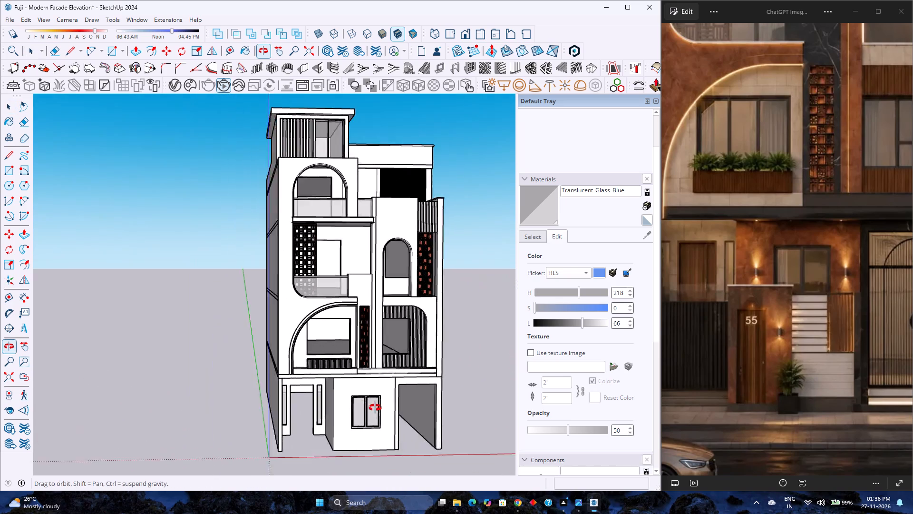
middle_click_drag(375, 408, 388, 406)
scroll(336, 406, "down", 1)
scroll(336, 406, "up", 5)
middle_click_drag(305, 429, 278, 410)
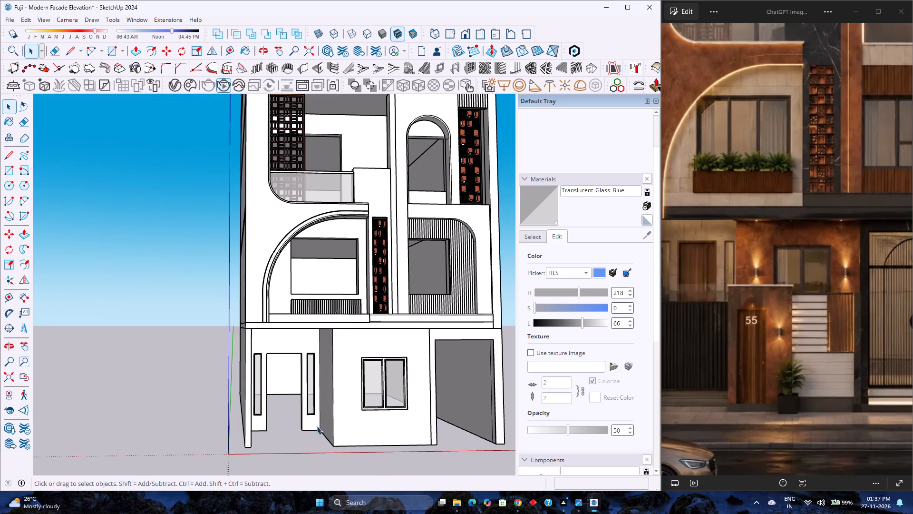
double_click(311, 425)
scroll(311, 425, "up", 3)
double_click(304, 426)
left_click(304, 426)
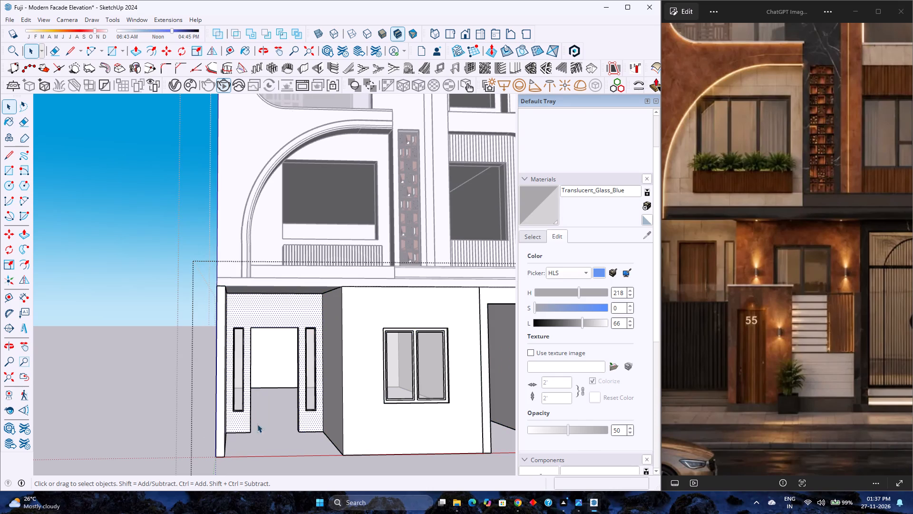
Open 3D Warehouse, dismiss the promotional offer and search the models for Door.
left_click(139, 21)
left_click(176, 99)
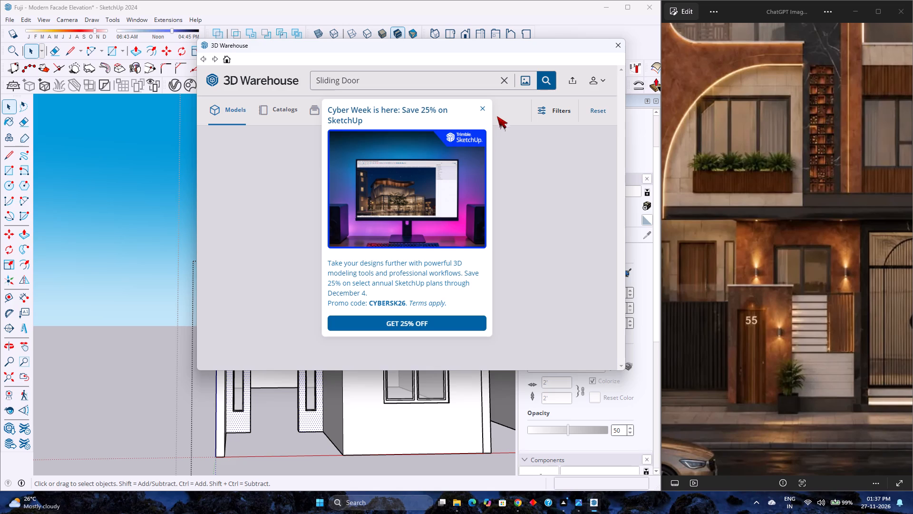
left_click(484, 105)
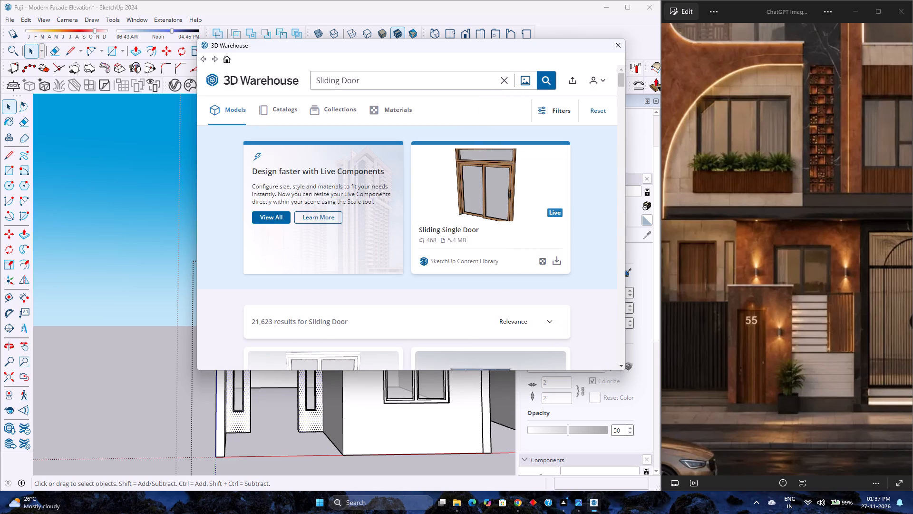
left_click(341, 79)
key("BackSpace")
key("BackSpace")
key("BackSpace")
key("BackSpace")
key("BackSpace")
key("BackSpace")
key("BackSpace")
key("BackSpace")
key("BackSpace")
key("BackSpace")
key("BackSpace")
key("BackSpace")
key("BackSpace")
key("BackSpace")
key("BackSpace")
key("BackSpace")
key("BackSpace")
key("BackSpace")
key("BackSpace")
key("BackSpace")
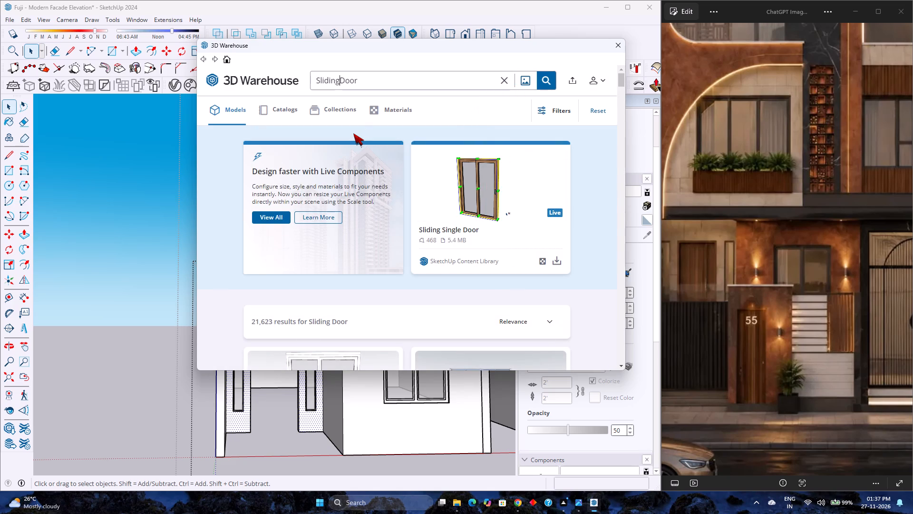
key("Return")
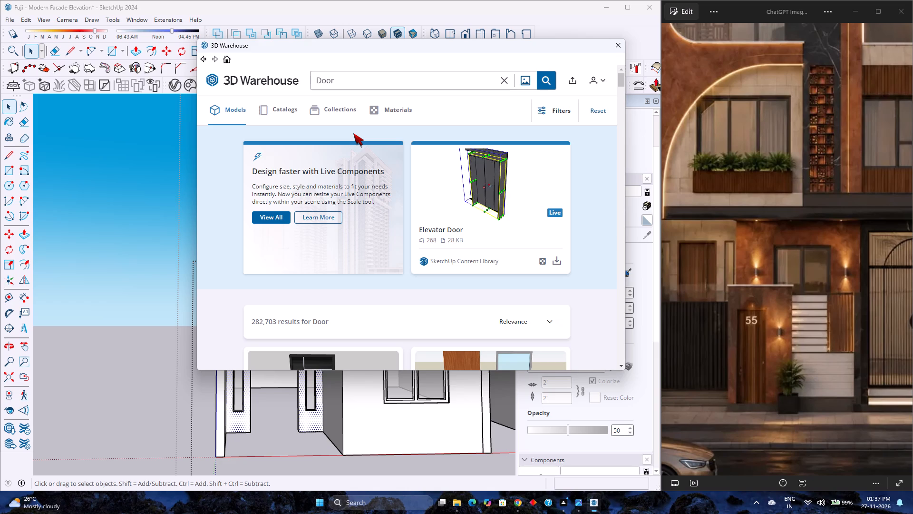
Browse the Door models, comparing panel designs, materials and frame styles for one that suits the ground-floor entrance.
scroll(342, 286, "down", 3)
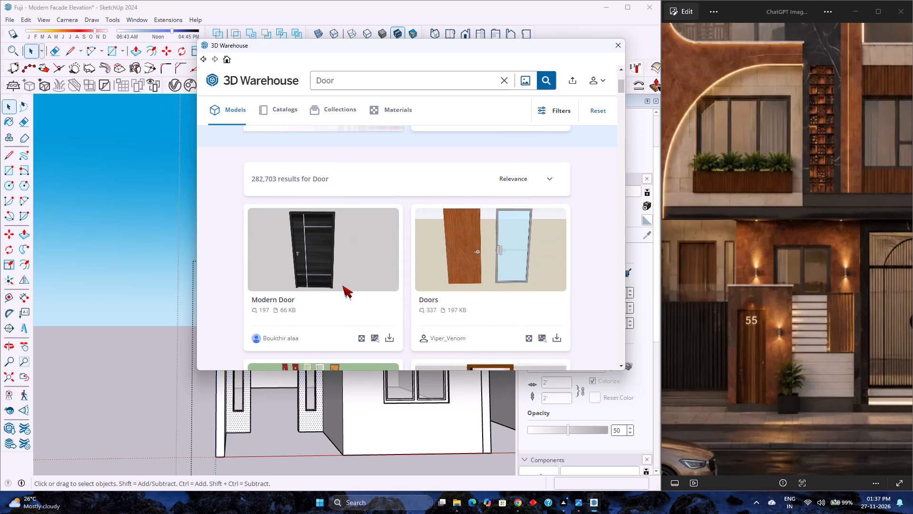
scroll(342, 286, "down", 2)
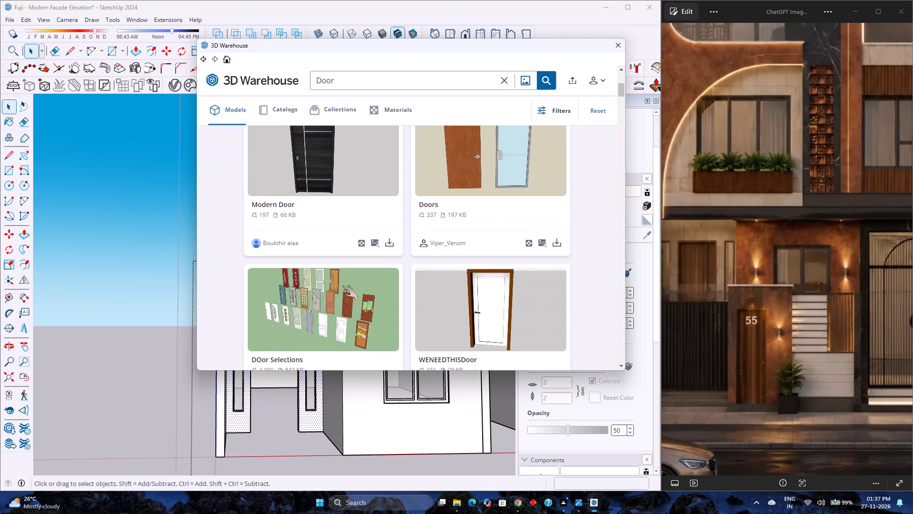
scroll(342, 286, "down", 2)
scroll(342, 286, "up", 3)
scroll(342, 286, "down", 3)
scroll(342, 286, "up", 2)
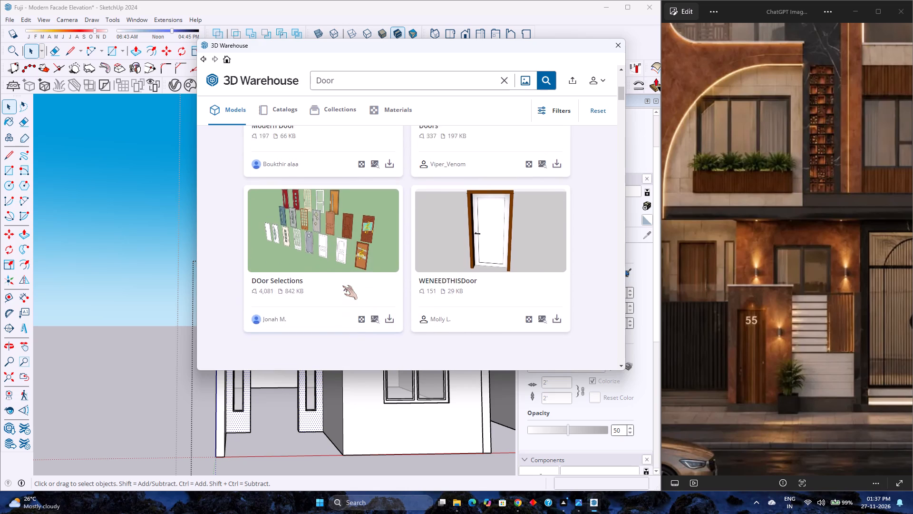
scroll(342, 286, "up", 2)
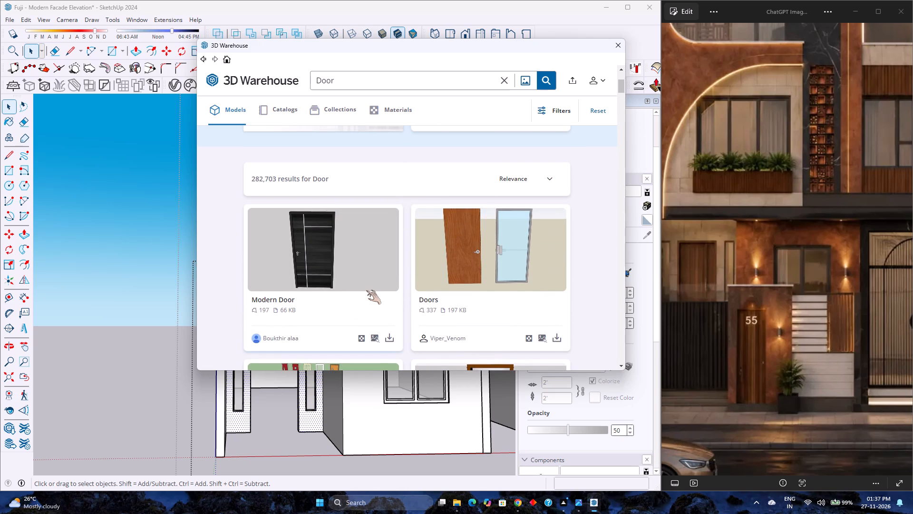
scroll(366, 290, "down", 2)
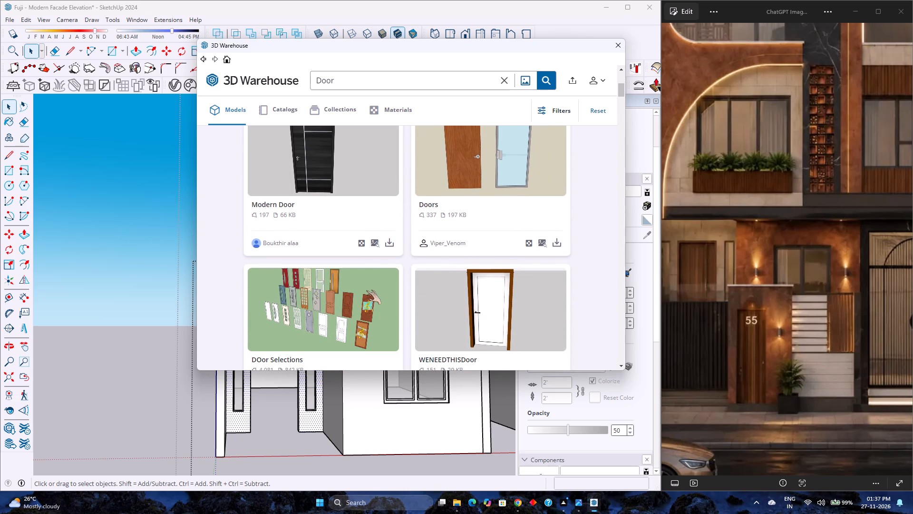
scroll(366, 290, "down", 4)
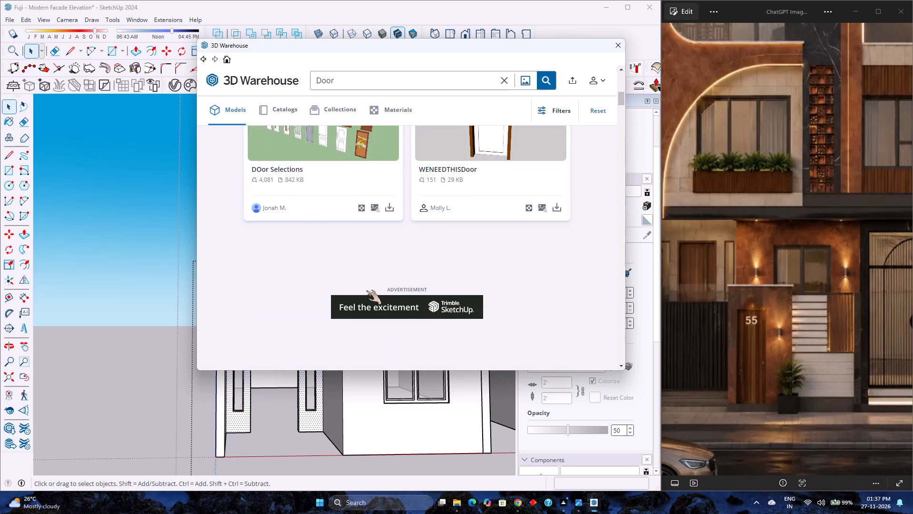
scroll(366, 290, "down", 15)
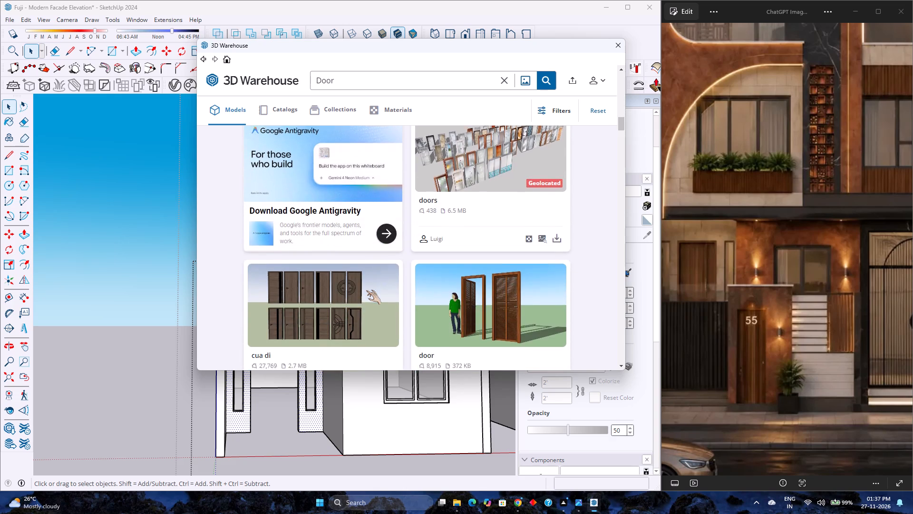
scroll(366, 290, "down", 3)
scroll(366, 290, "up", 1)
scroll(366, 290, "down", 4)
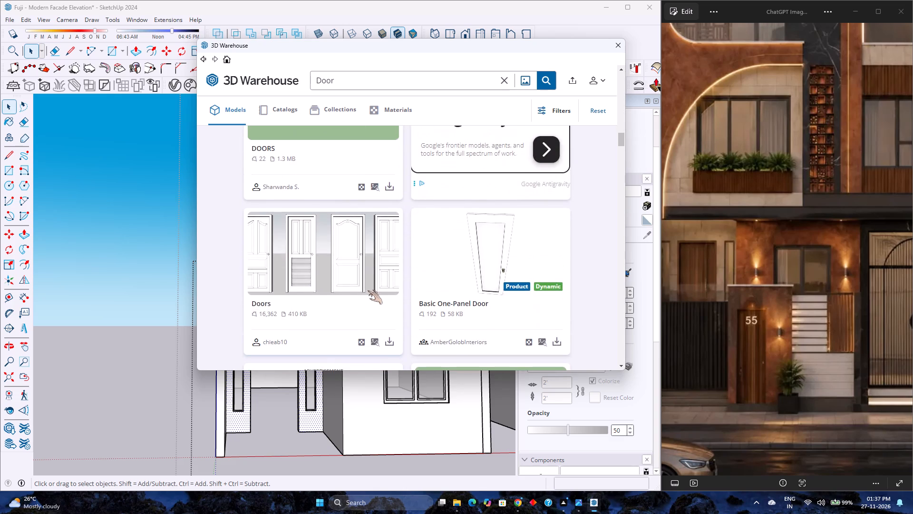
scroll(368, 290, "down", 5)
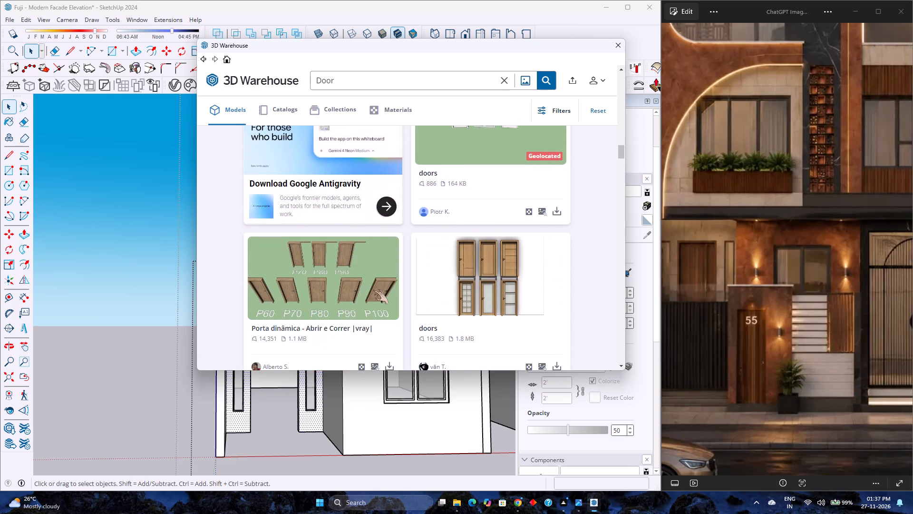
scroll(373, 290, "down", 10)
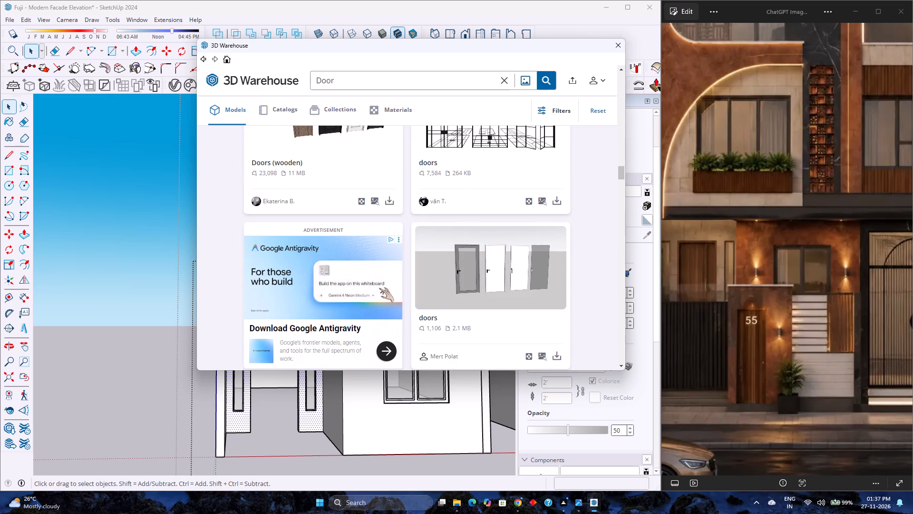
scroll(380, 287, "down", 3)
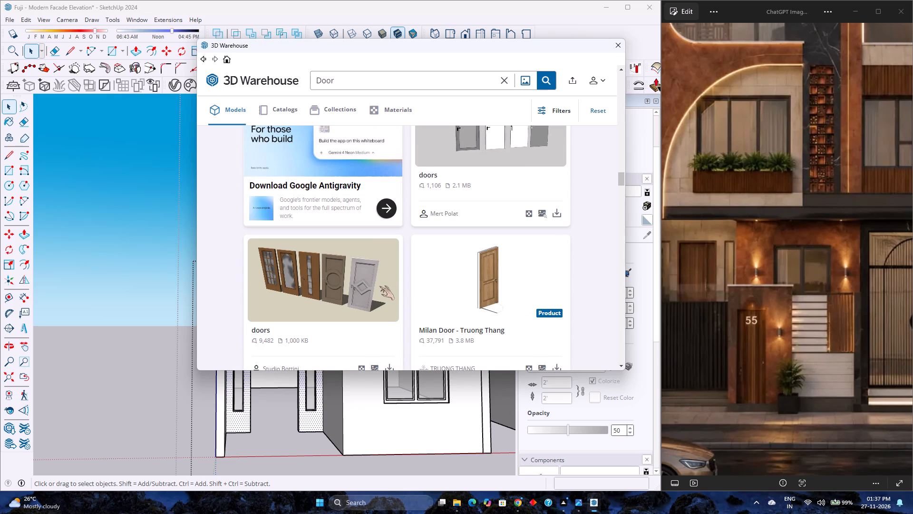
scroll(379, 286, "down", 4)
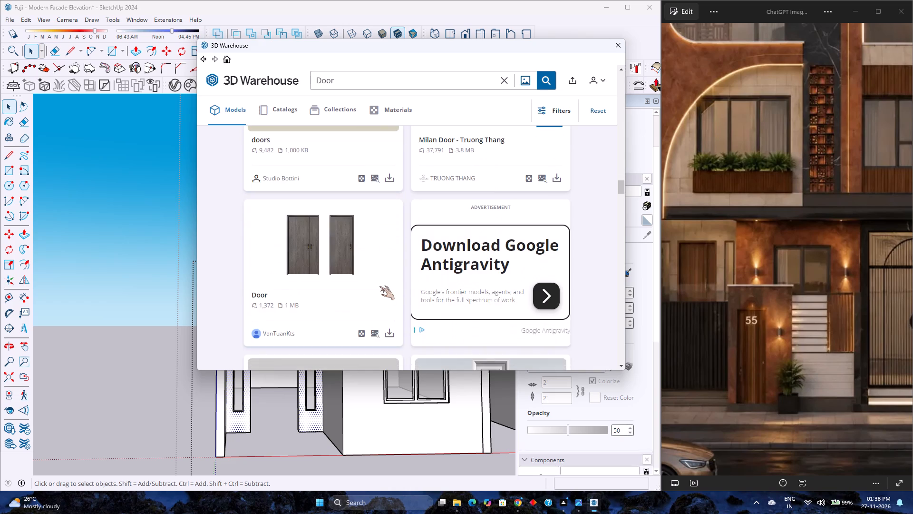
scroll(379, 286, "down", 5)
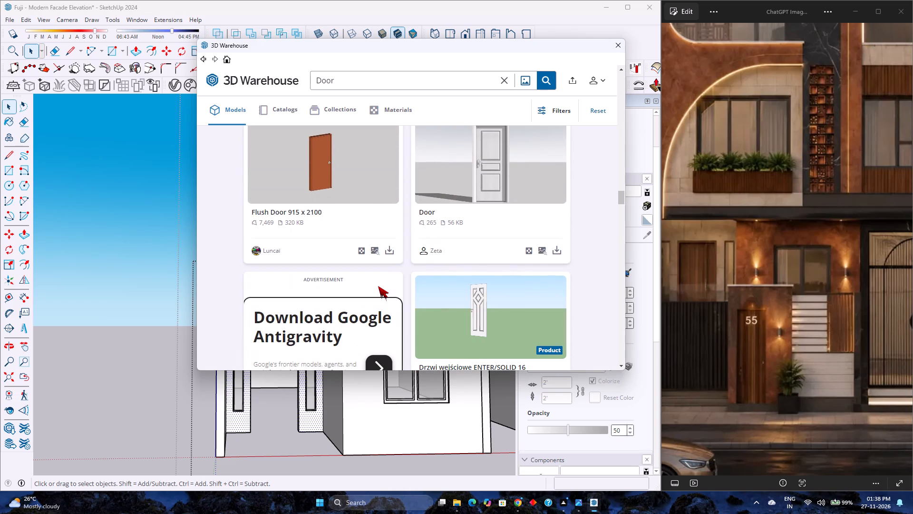
scroll(378, 286, "down", 4)
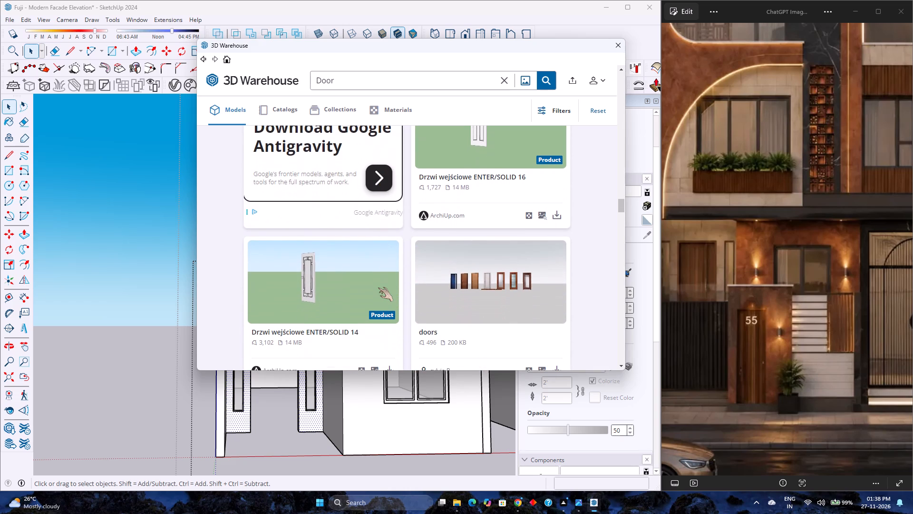
scroll(378, 287, "down", 4)
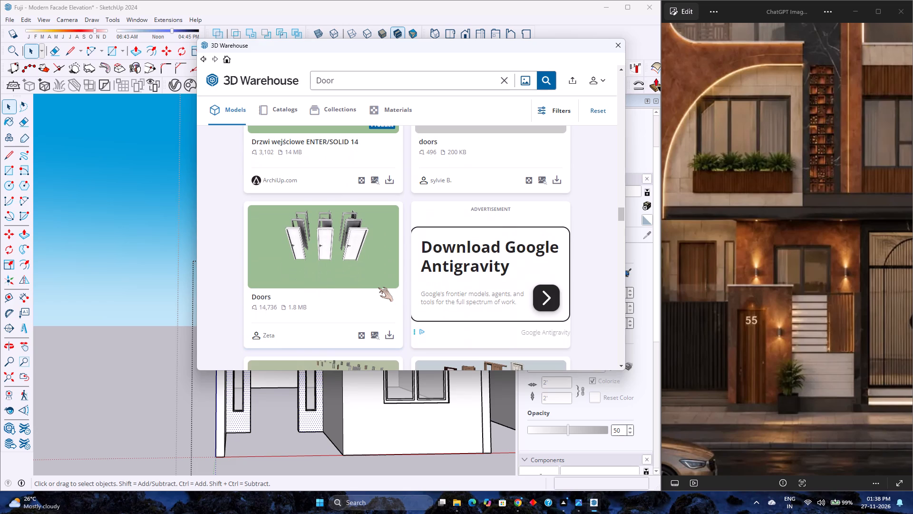
scroll(378, 287, "down", 2)
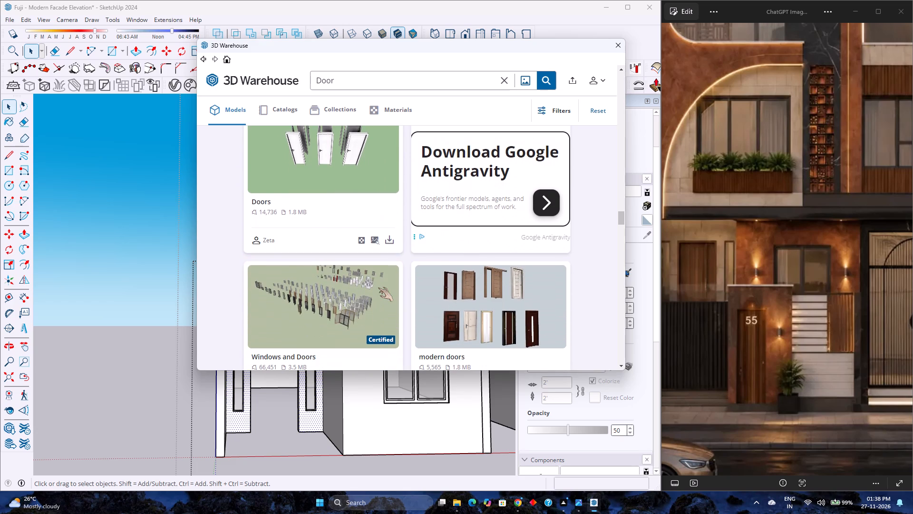
scroll(378, 287, "down", 6)
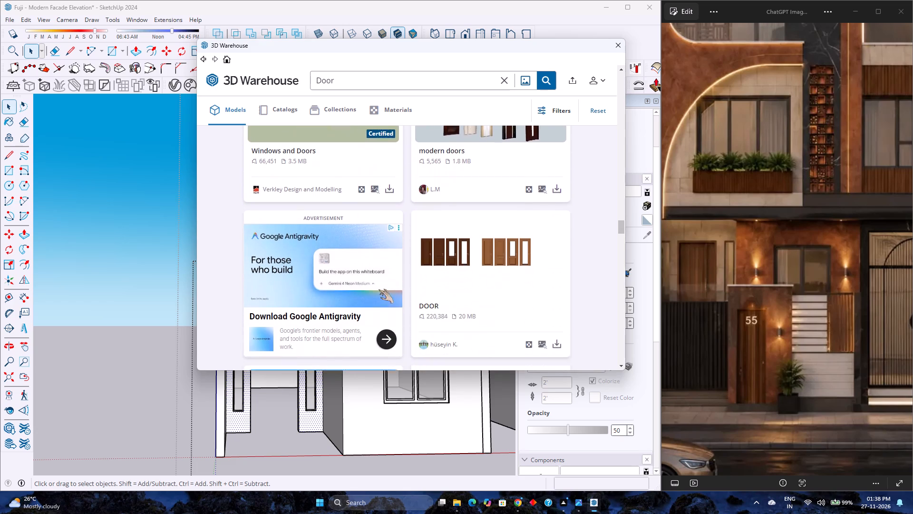
scroll(379, 289, "down", 6)
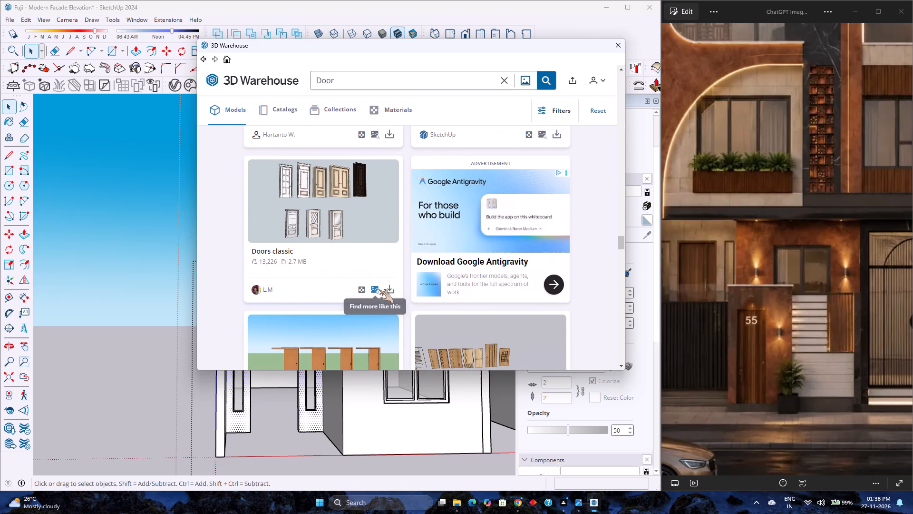
scroll(379, 289, "down", 6)
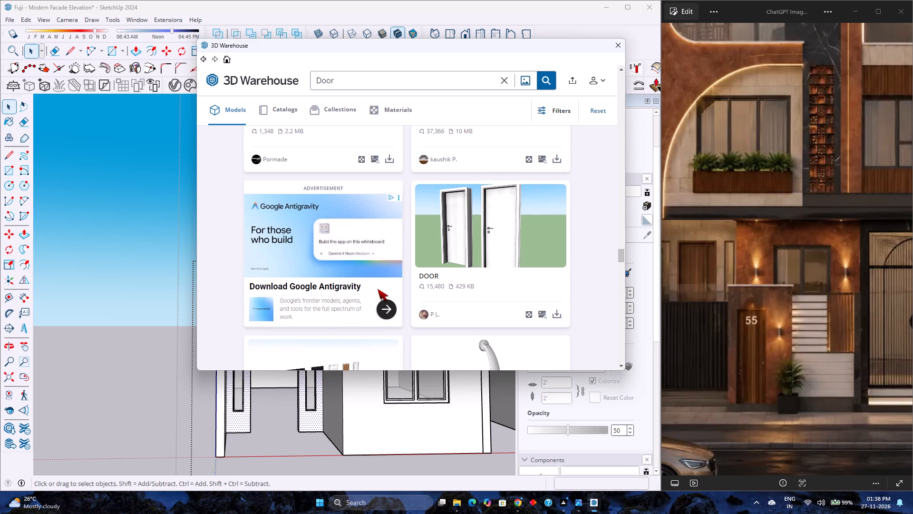
Continue browsing the Door models, comparing panel styles, materials and frames for one that suits the ground-floor entrance.
scroll(378, 289, "down", 6)
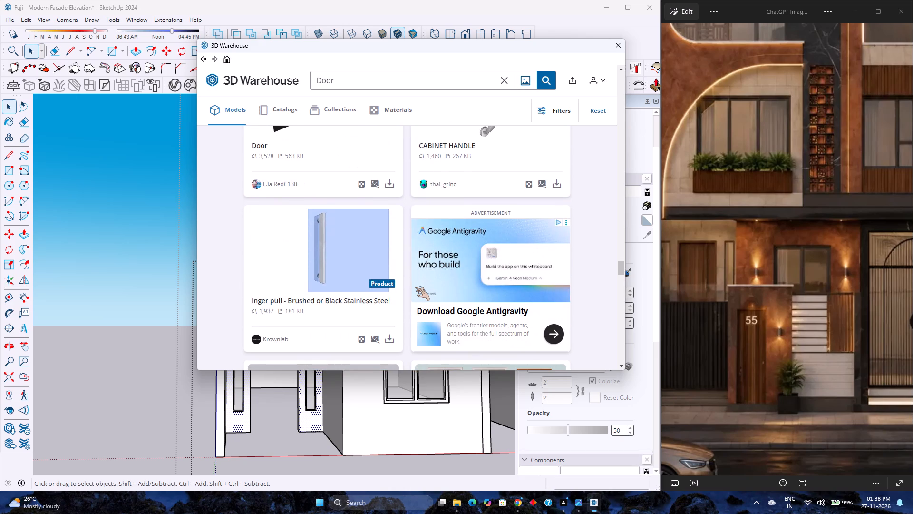
scroll(414, 287, "down", 2)
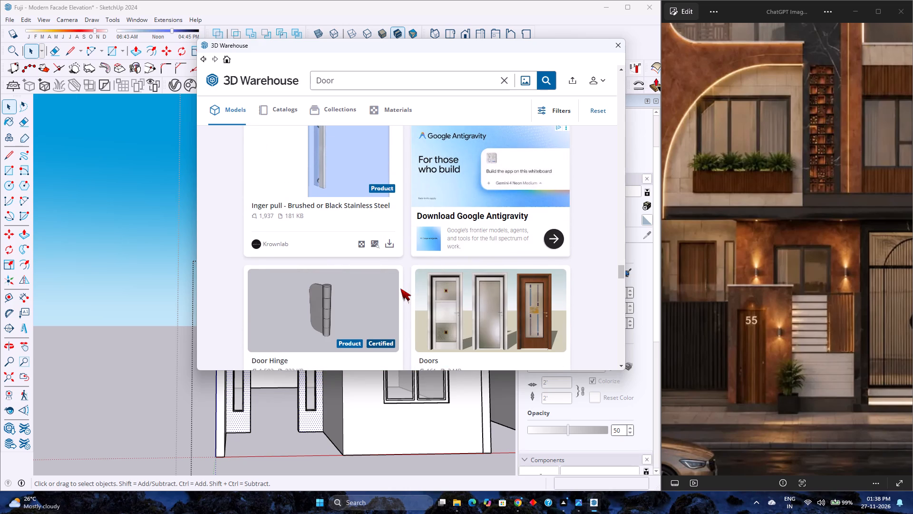
scroll(400, 288, "down", 5)
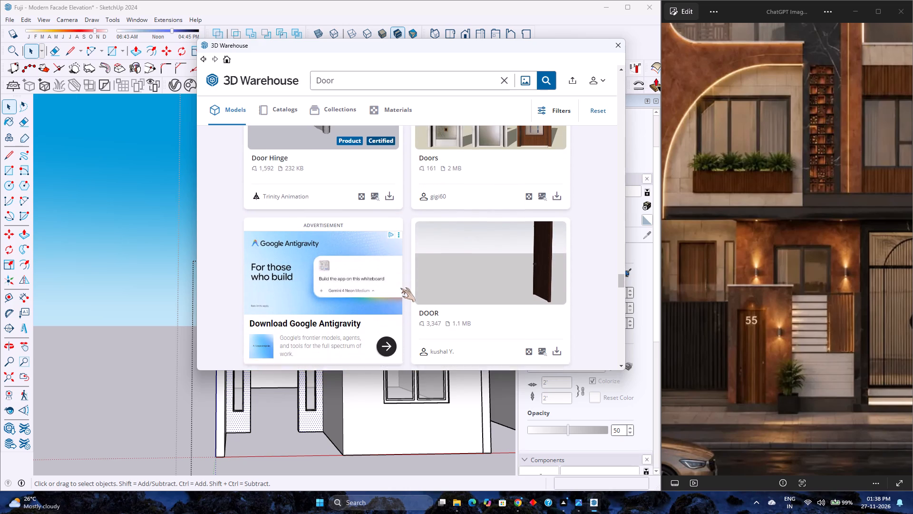
scroll(400, 288, "down", 4)
scroll(400, 288, "up", 2)
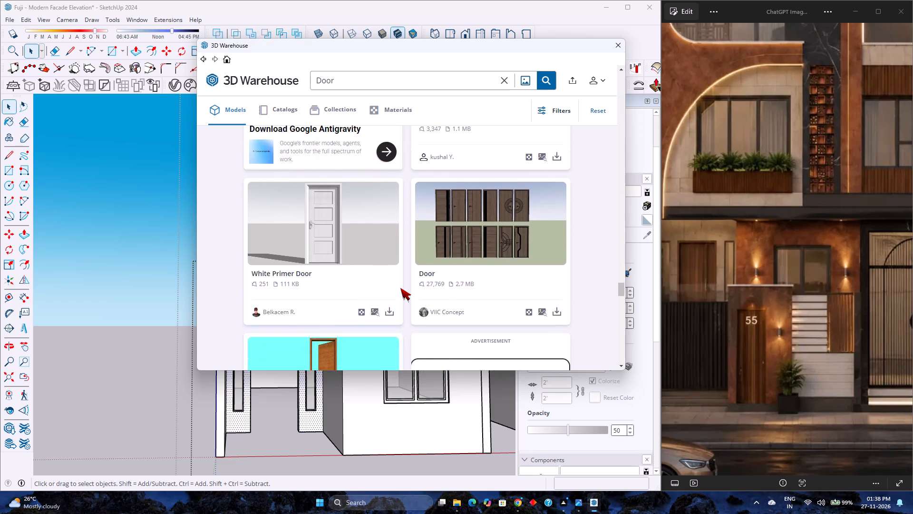
scroll(400, 288, "down", 5)
scroll(400, 288, "up", 1)
scroll(400, 288, "down", 3)
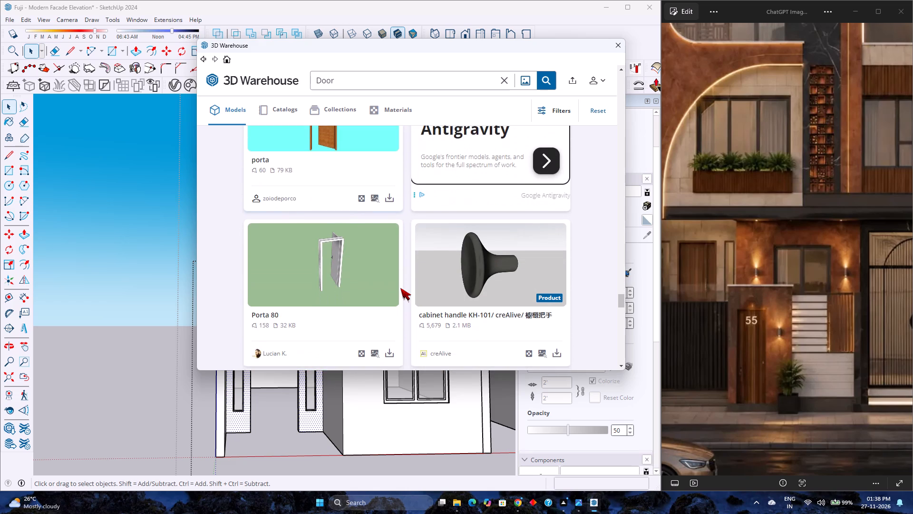
scroll(400, 288, "up", 3)
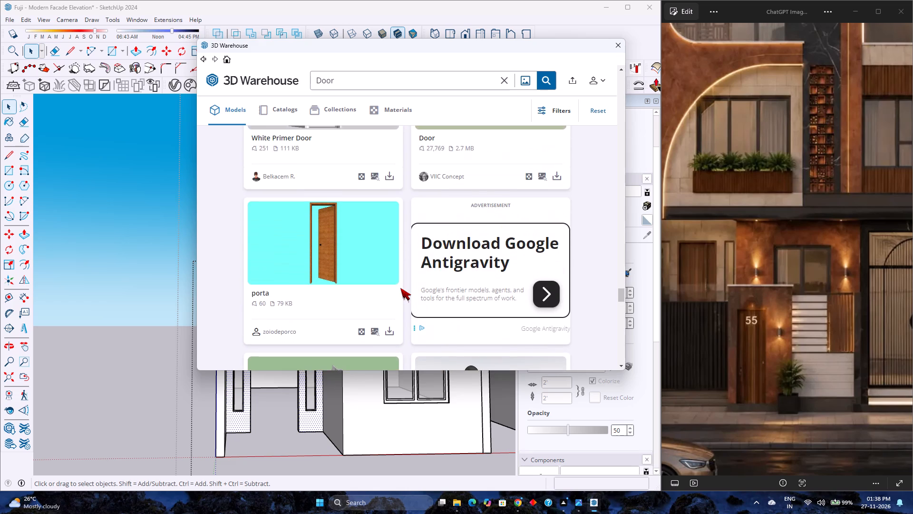
scroll(400, 288, "down", 3)
scroll(400, 288, "up", 1)
scroll(400, 288, "down", 4)
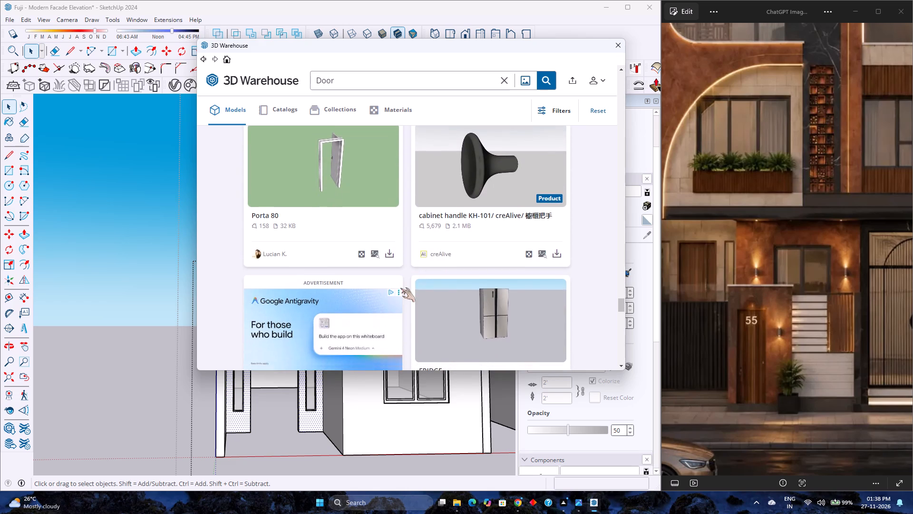
scroll(400, 288, "up", 2)
scroll(400, 288, "down", 3)
scroll(400, 288, "up", 3)
scroll(400, 288, "down", 4)
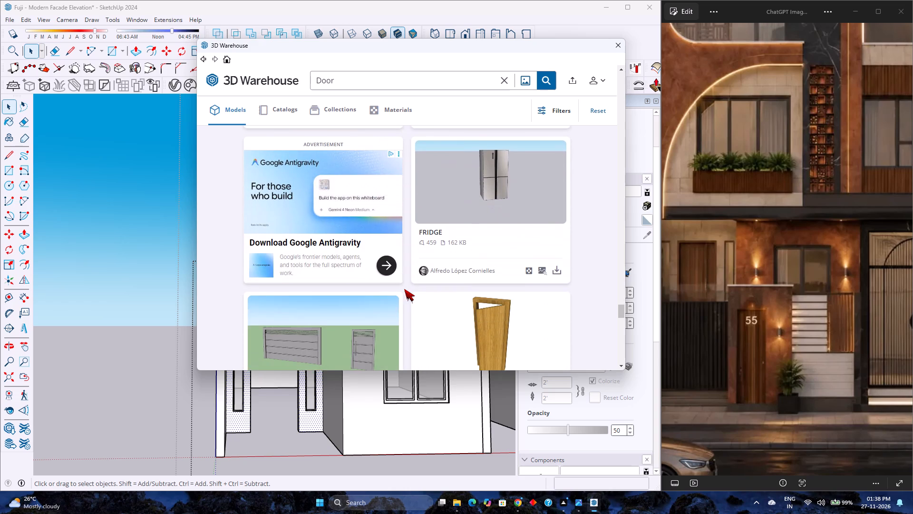
scroll(404, 289, "down", 4)
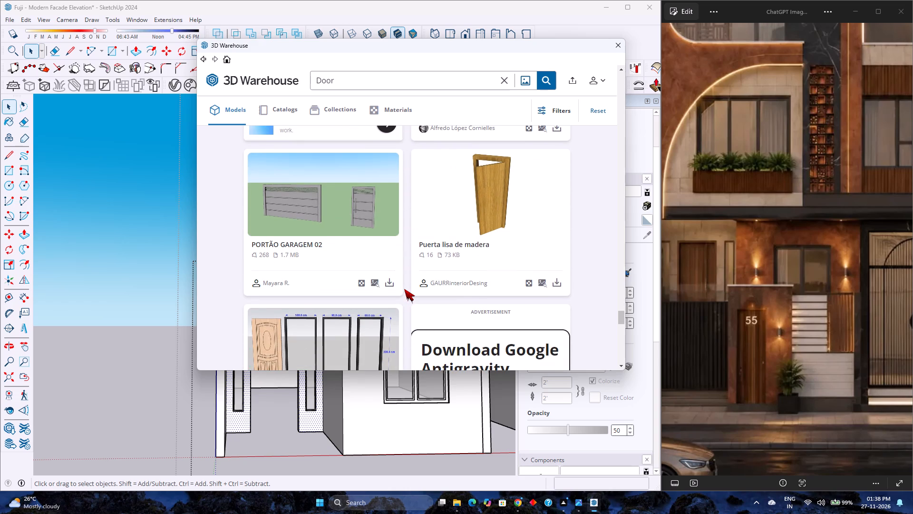
scroll(404, 289, "down", 6)
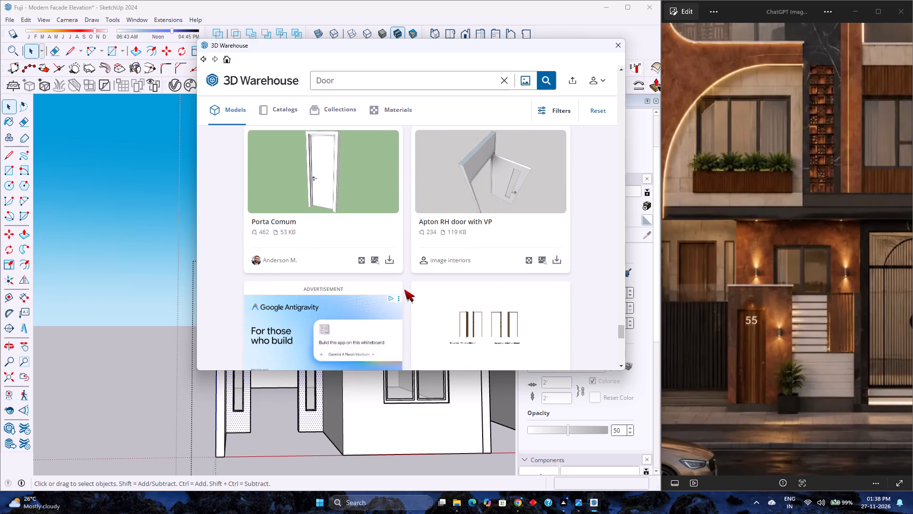
scroll(404, 289, "down", 10)
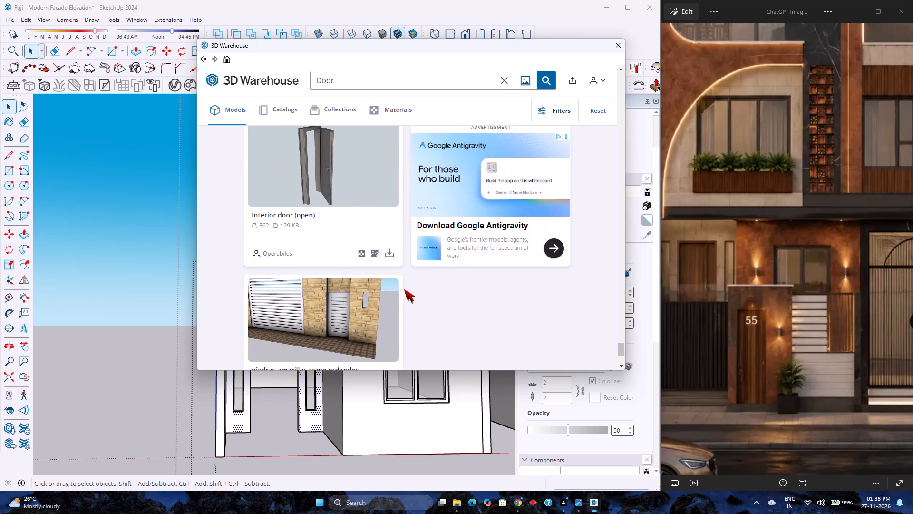
scroll(404, 289, "down", 4)
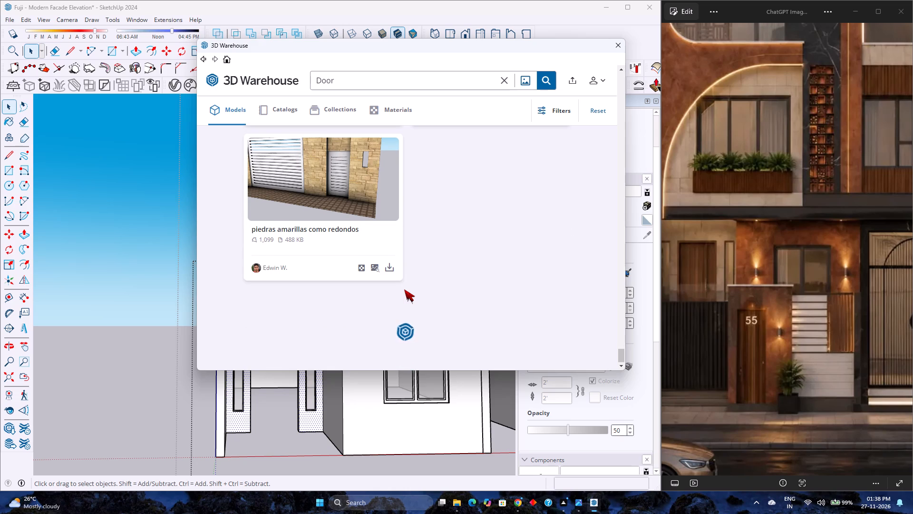
scroll(404, 289, "down", 4)
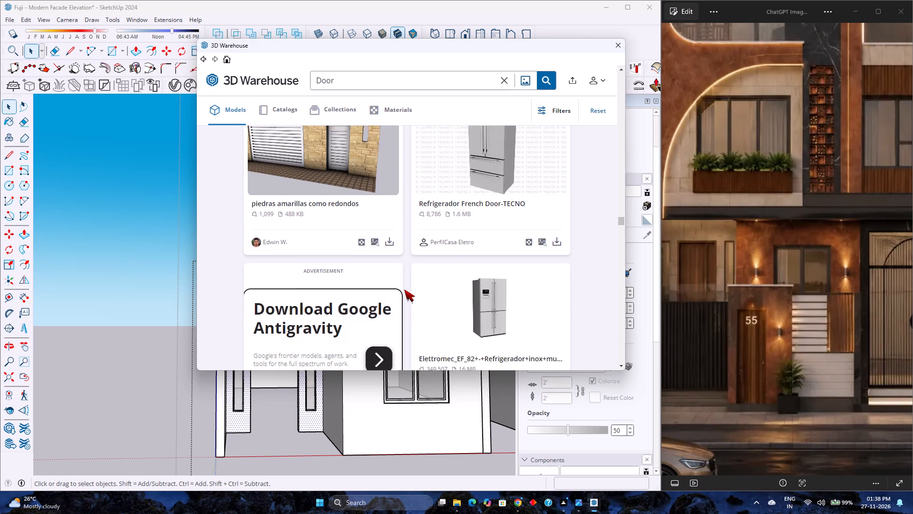
scroll(404, 289, "down", 5)
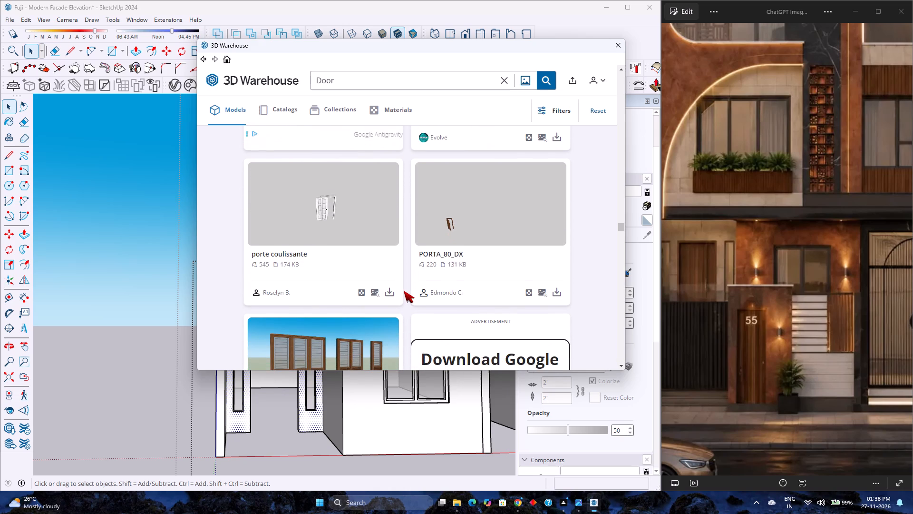
scroll(404, 291, "up", 2)
scroll(403, 292, "down", 9)
scroll(403, 293, "up", 1)
scroll(403, 293, "down", 2)
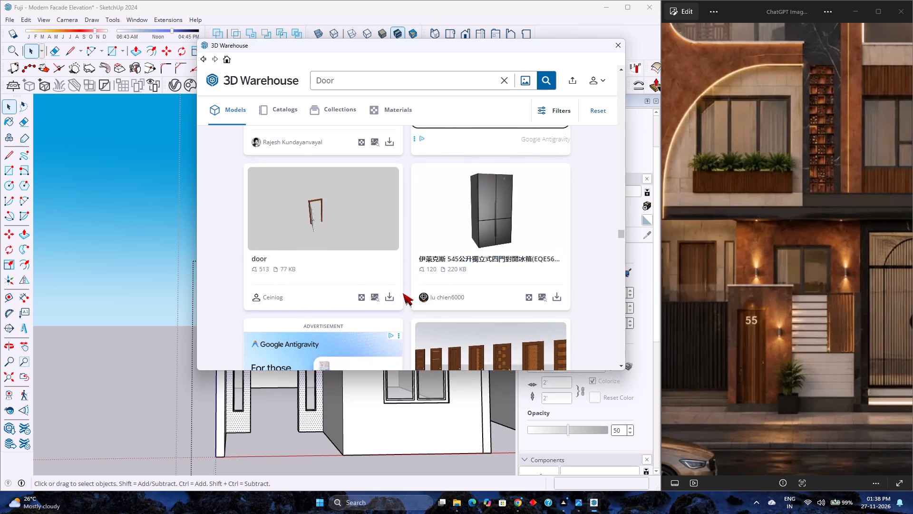
scroll(403, 293, "down", 6)
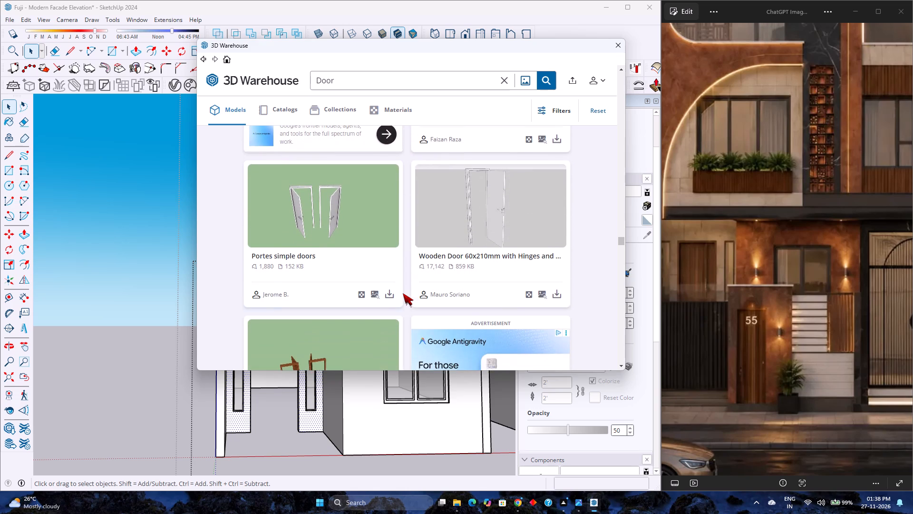
scroll(403, 293, "down", 7)
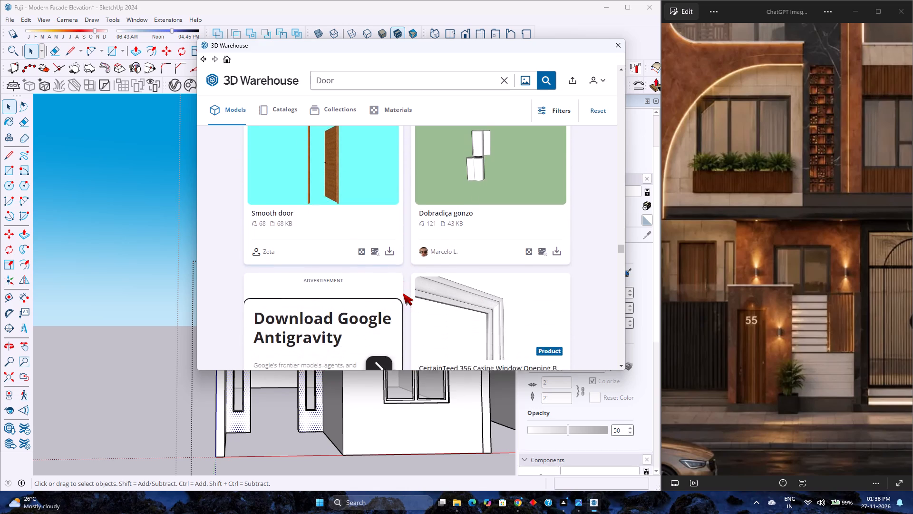
scroll(403, 293, "down", 5)
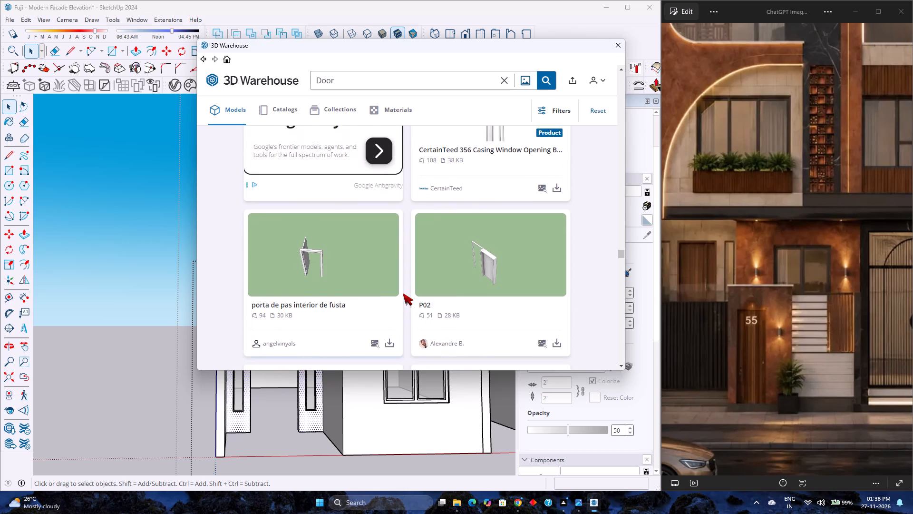
scroll(403, 293, "down", 4)
scroll(403, 293, "up", 4)
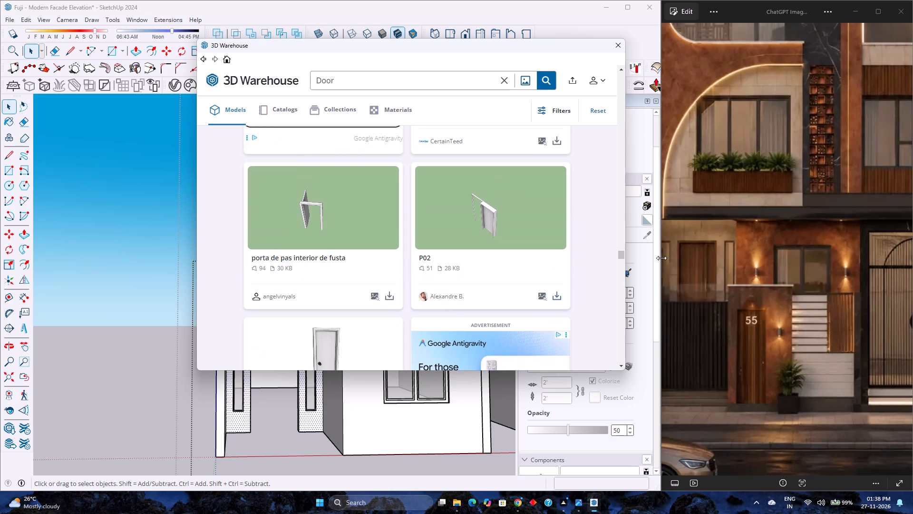
Return to the first Door results, load Modern Door directly into the model and place it at the ground-floor entrance.
left_click_drag(622, 256, 617, 86)
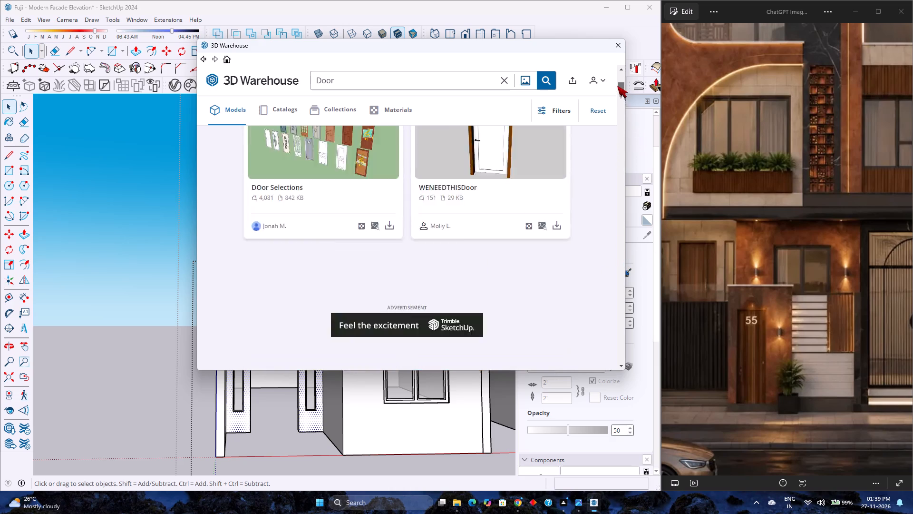
left_click_drag(617, 86, 619, 72)
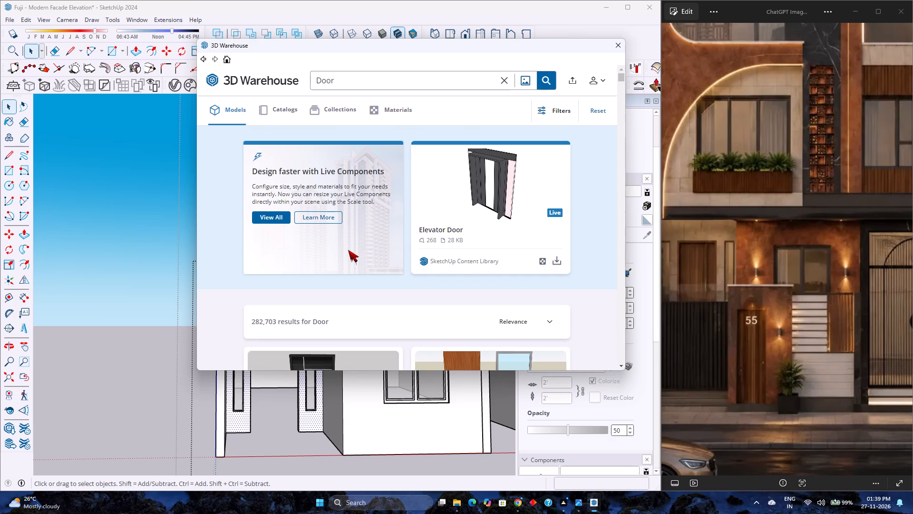
scroll(341, 253, "down", 4)
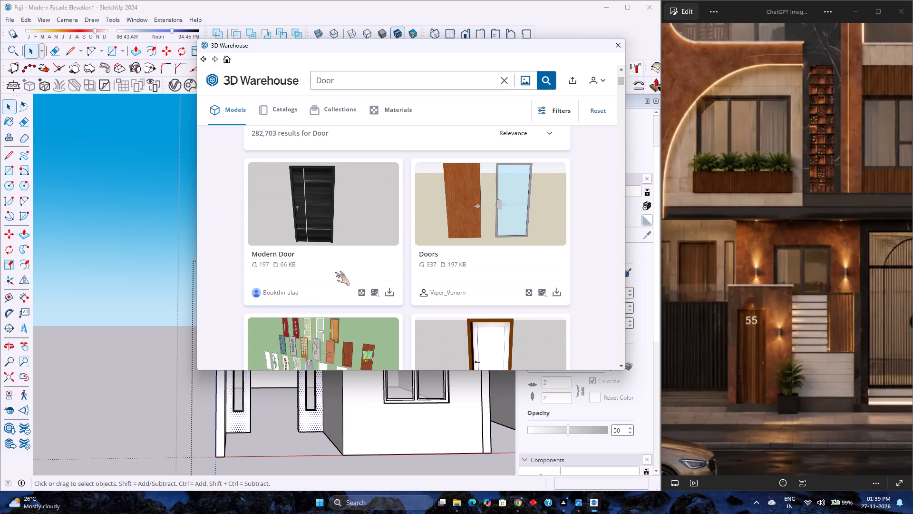
left_click(396, 292)
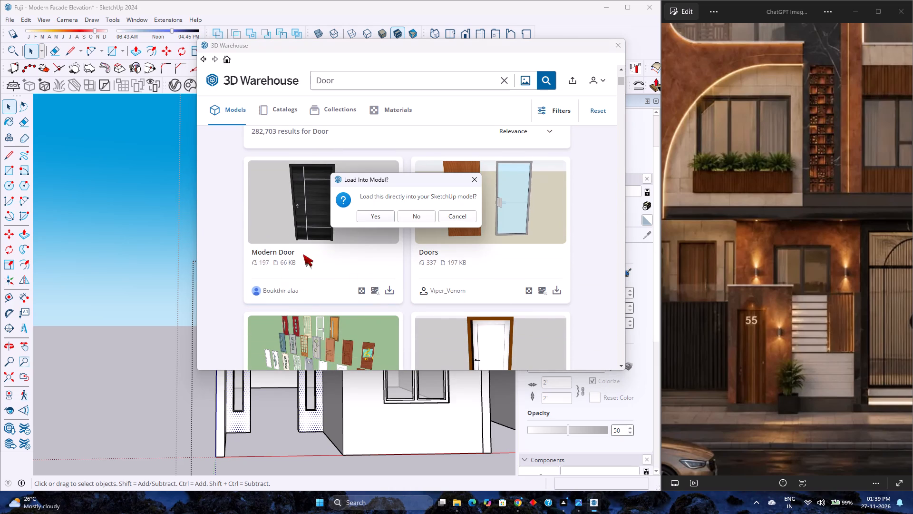
left_click(385, 221)
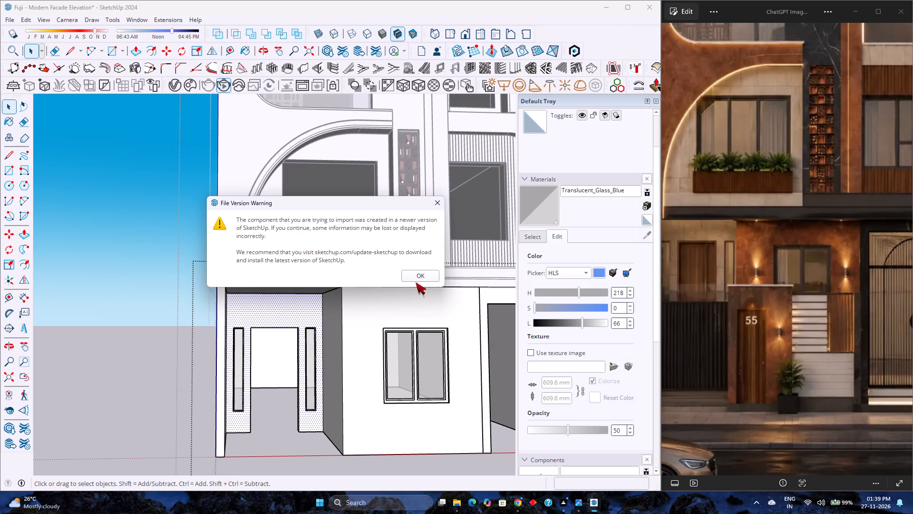
left_click(417, 276)
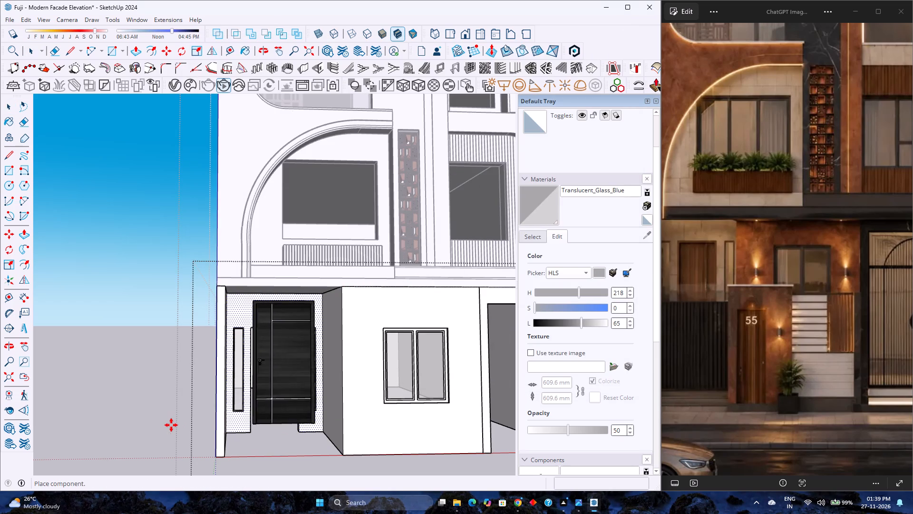
left_click(171, 438)
Move the black door component back into the recessed entrance, close to the door opening between the narrow side windows.
scroll(272, 442, "up", 3)
middle_click_drag(272, 442, 224, 477)
scroll(234, 443, "up", 4)
left_click(262, 409)
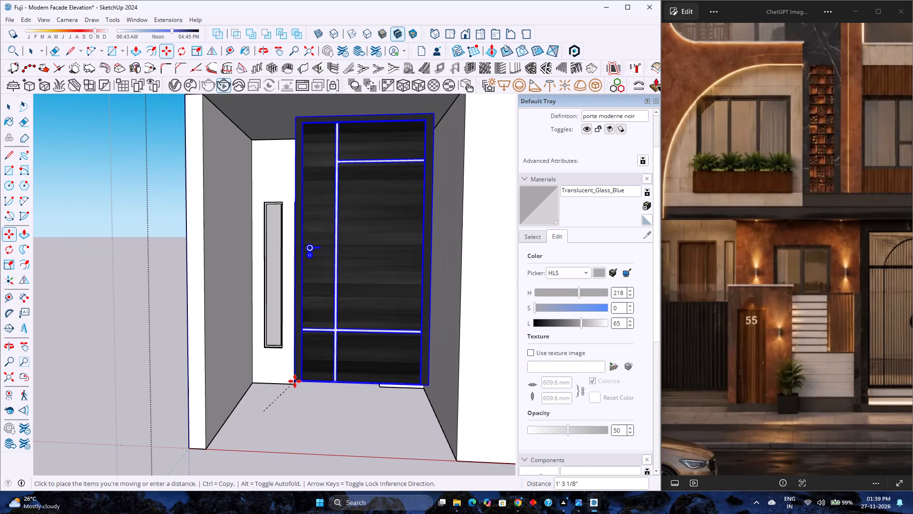
left_click(308, 415)
scroll(306, 414, "up", 3)
middle_click_drag(306, 414, 330, 429)
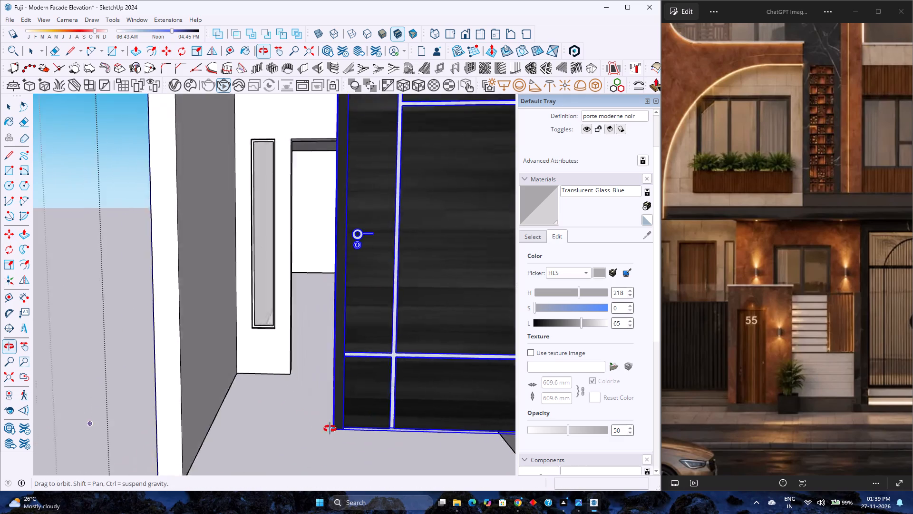
middle_click_drag(330, 429, 401, 426)
left_click(433, 409)
scroll(324, 358, "up", 2)
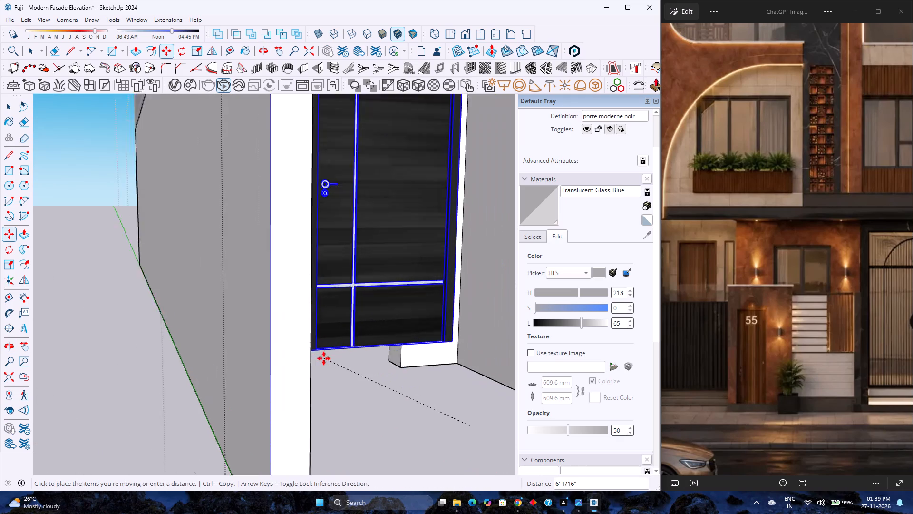
scroll(324, 358, "up", 4)
middle_click_drag(339, 366, 288, 377)
middle_click(288, 377)
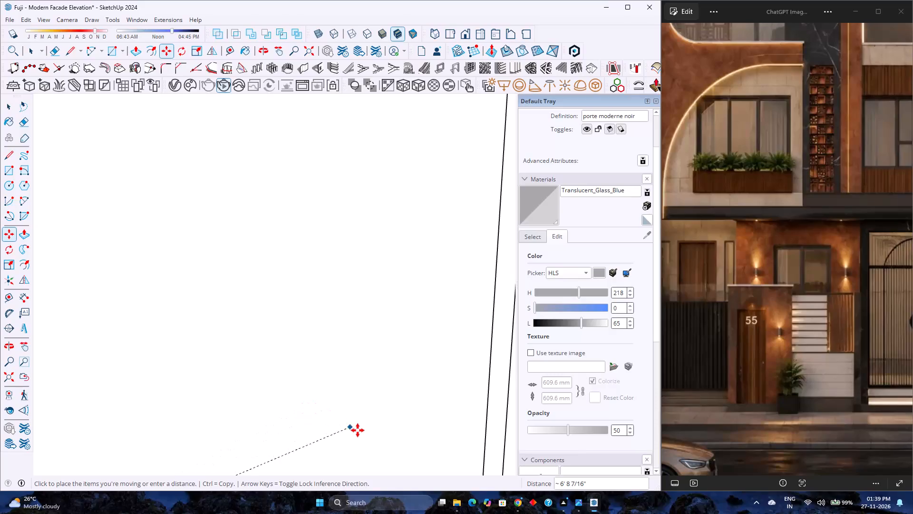
scroll(345, 403, "down", 4)
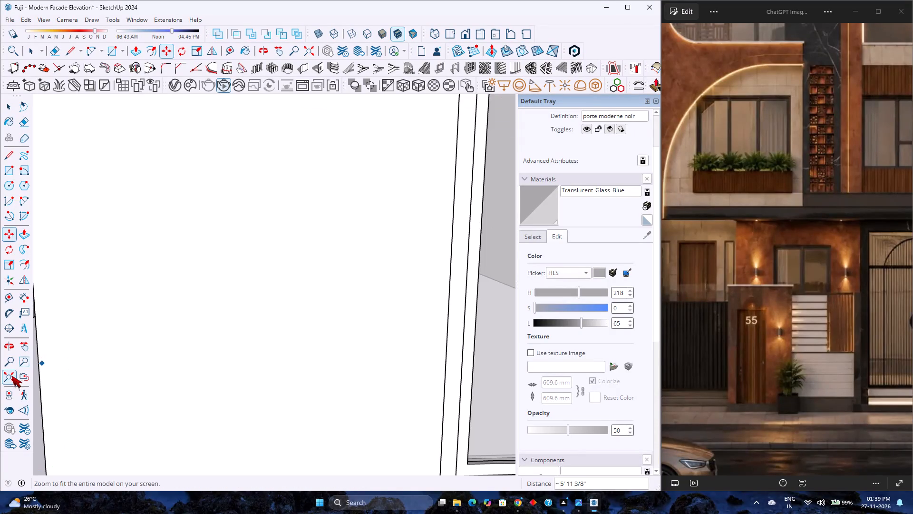
left_click(11, 376)
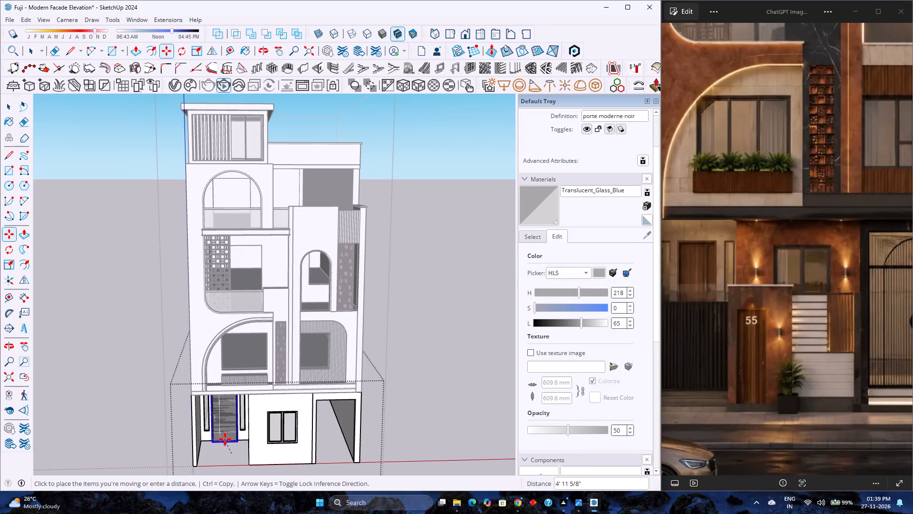
left_click(229, 437)
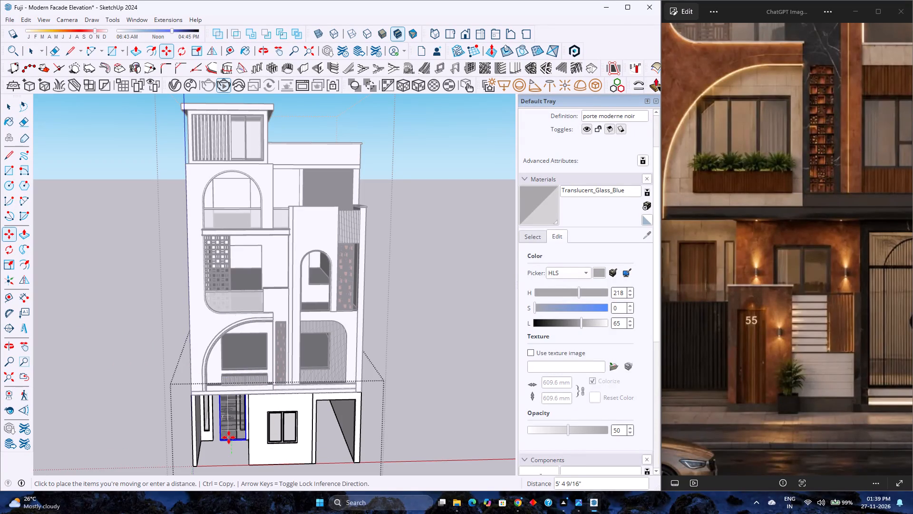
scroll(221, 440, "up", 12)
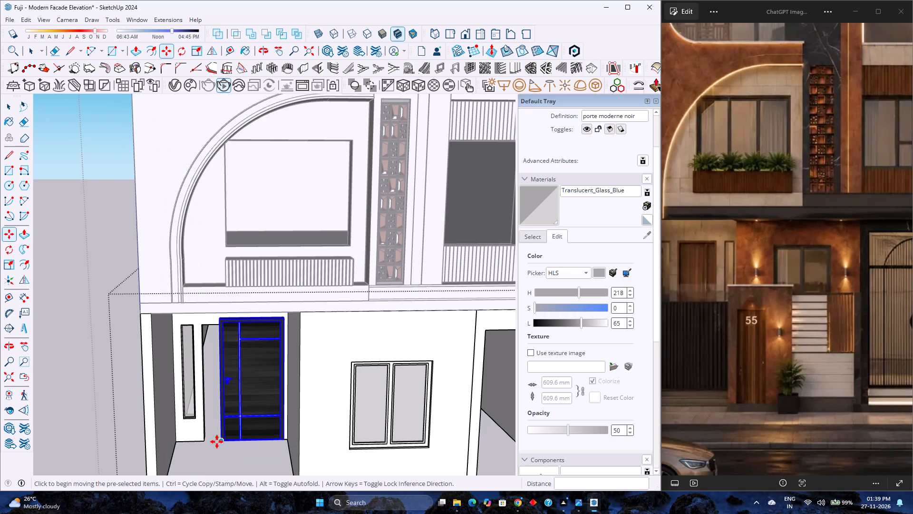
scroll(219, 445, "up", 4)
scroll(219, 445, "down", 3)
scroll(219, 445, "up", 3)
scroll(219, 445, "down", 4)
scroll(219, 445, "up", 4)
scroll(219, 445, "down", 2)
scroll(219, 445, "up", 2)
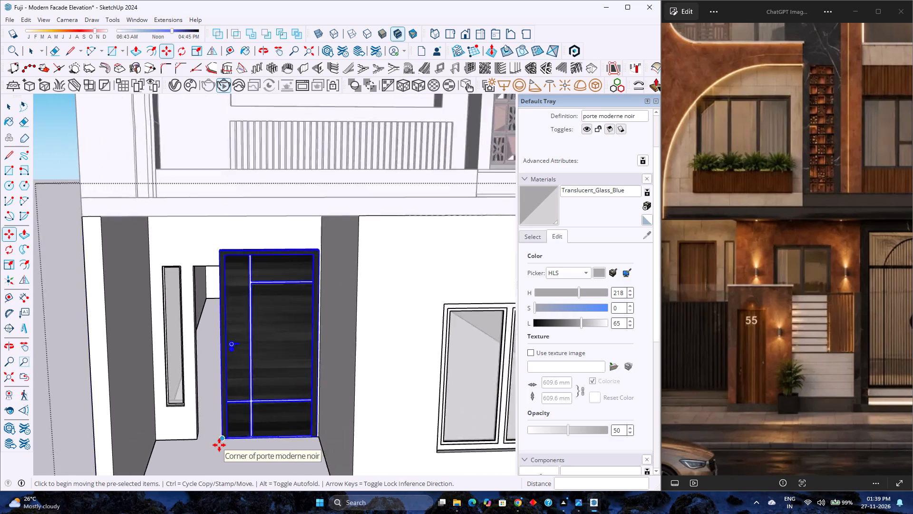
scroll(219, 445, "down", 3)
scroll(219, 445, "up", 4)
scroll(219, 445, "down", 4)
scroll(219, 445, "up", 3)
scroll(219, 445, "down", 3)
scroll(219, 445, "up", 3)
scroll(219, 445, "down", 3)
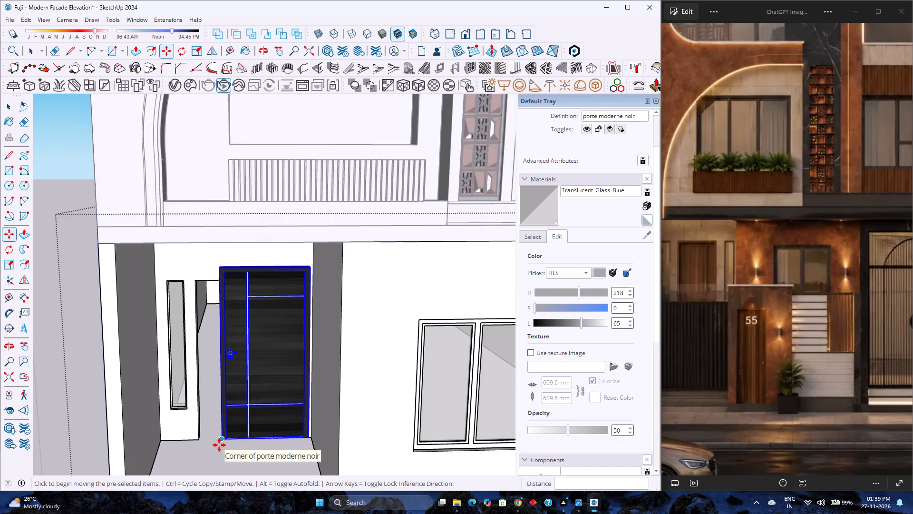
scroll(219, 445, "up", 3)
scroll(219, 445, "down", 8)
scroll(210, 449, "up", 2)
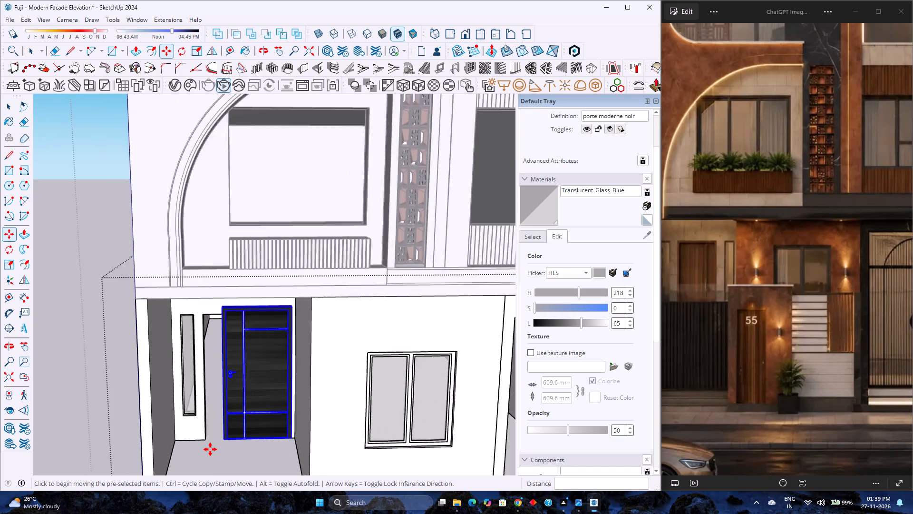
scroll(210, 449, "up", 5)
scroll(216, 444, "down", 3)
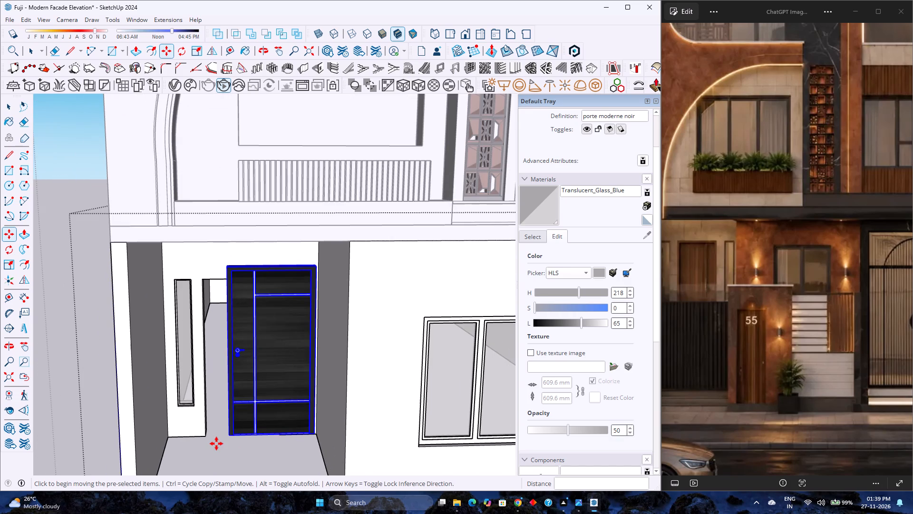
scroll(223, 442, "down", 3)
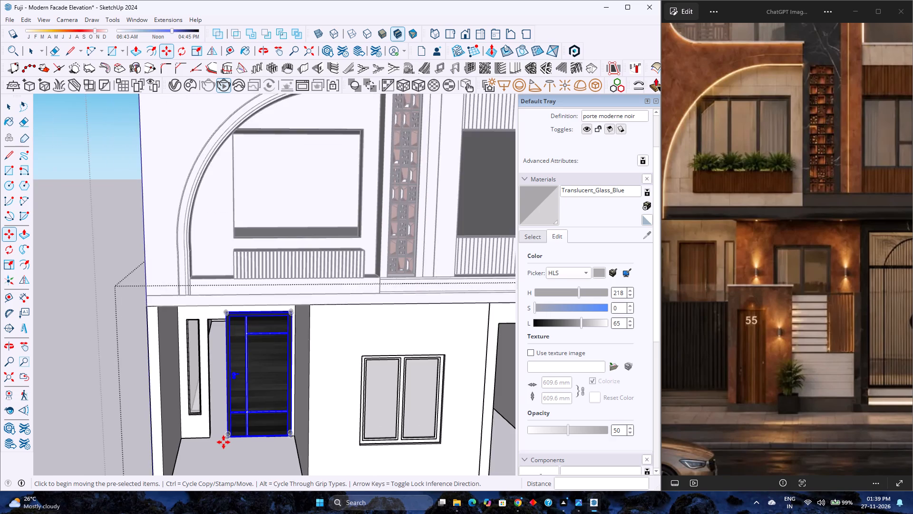
Move the black door by its lower corner sideways to the base corner of the left jamb of the entrance opening.
scroll(224, 445, "up", 14)
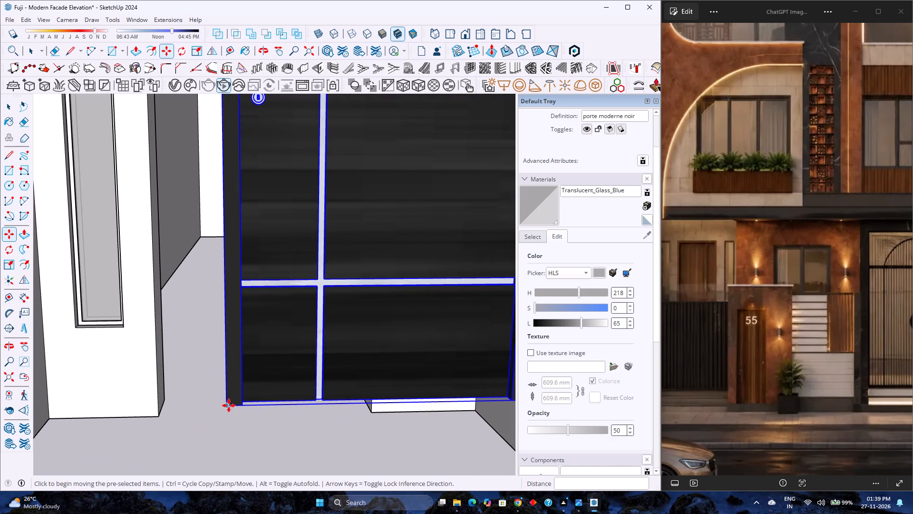
left_click(229, 405)
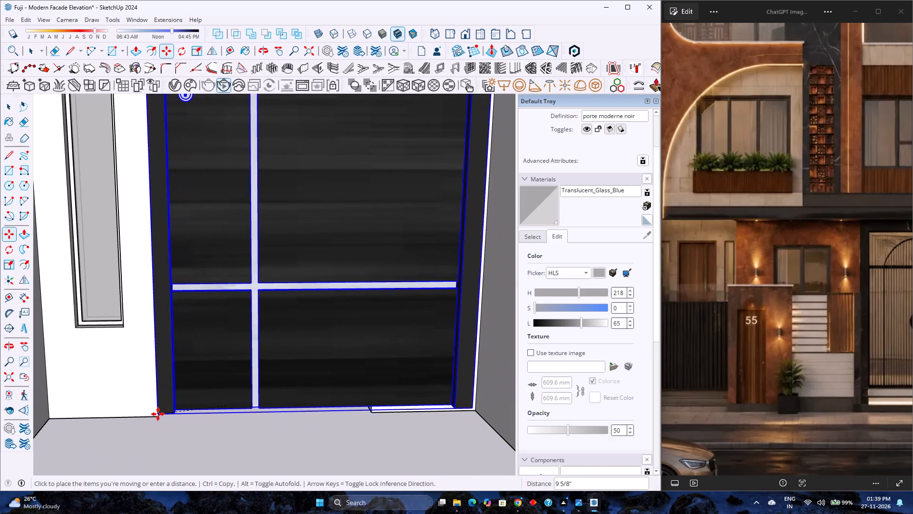
left_click(155, 411)
Lower the raised door towards the floor, bringing its bottom-left corner close to the base of the opening's left jamb.
scroll(158, 411, "up", 4)
middle_click_drag(159, 411, 45, 350)
middle_click(45, 350)
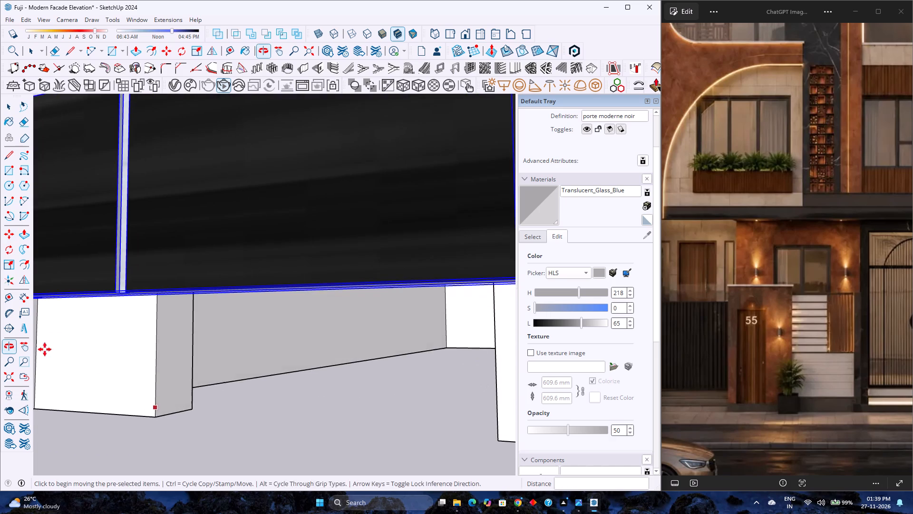
middle_click_drag(114, 340, 35, 316)
middle_click(35, 316)
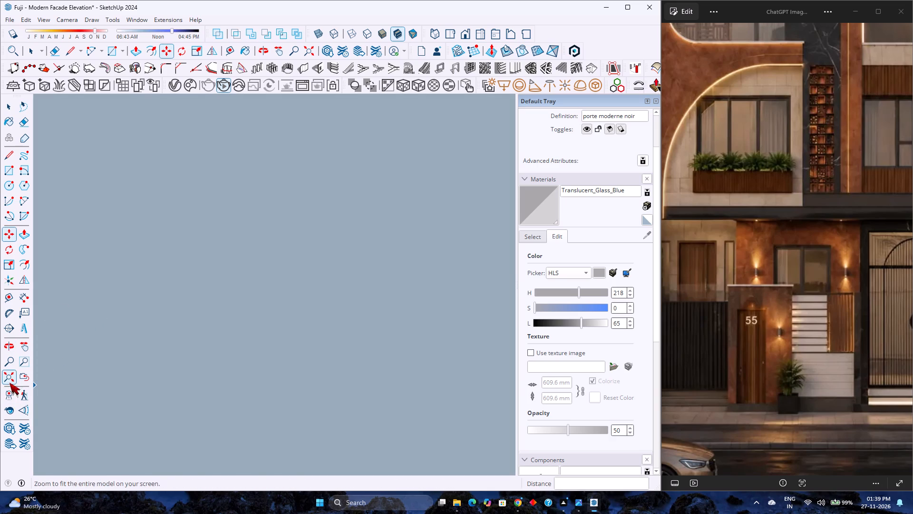
left_click(10, 380)
middle_click_drag(150, 375, 328, 399)
scroll(311, 395, "down", 4)
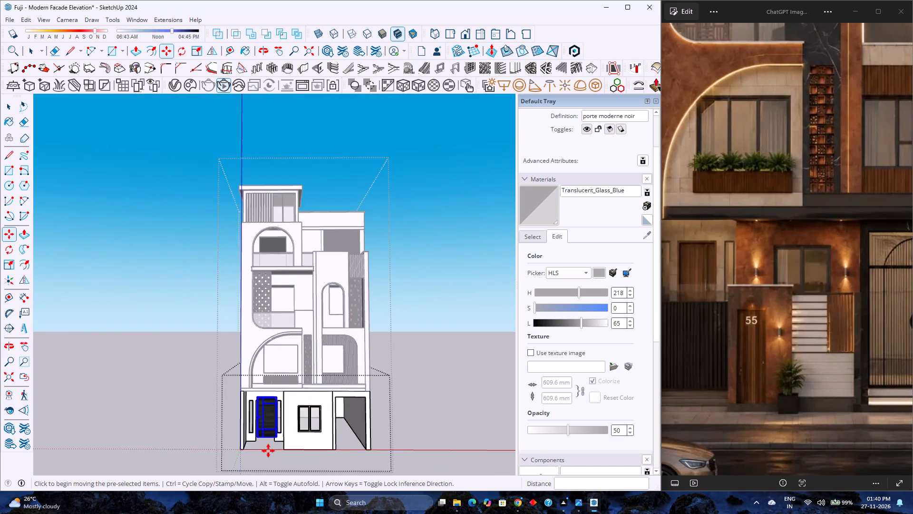
scroll(268, 451, "up", 19)
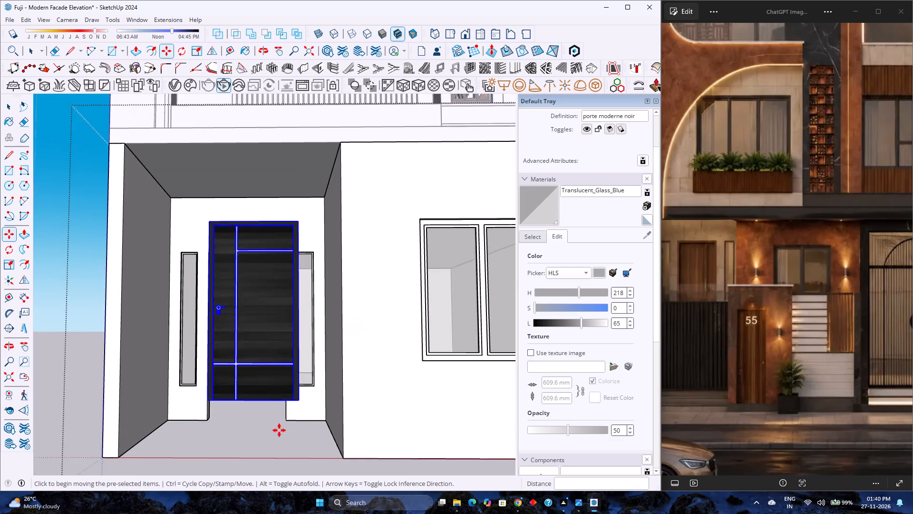
scroll(279, 430, "up", 2)
middle_click_drag(268, 425, 170, 382)
middle_click(170, 382)
scroll(187, 394, "up", 4)
middle_click_drag(191, 403, 217, 356)
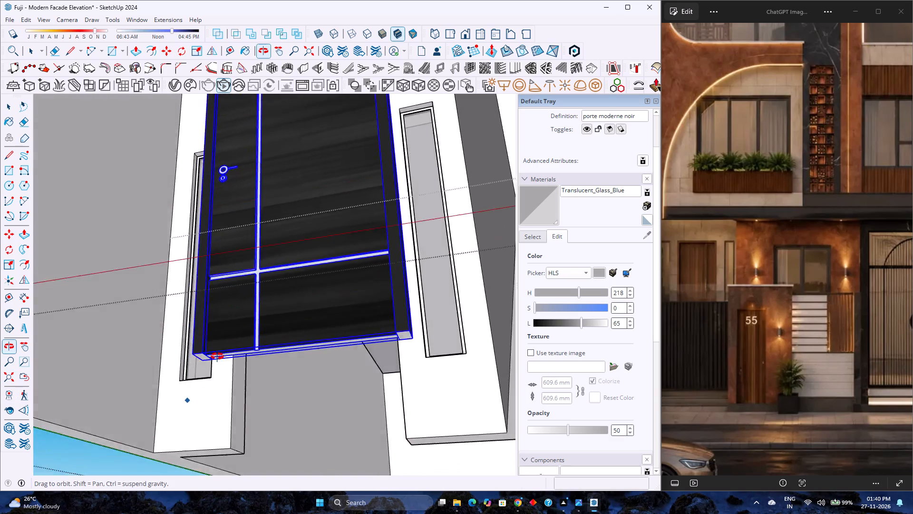
middle_click_drag(217, 356, 260, 314)
middle_click(260, 314)
left_click(217, 331)
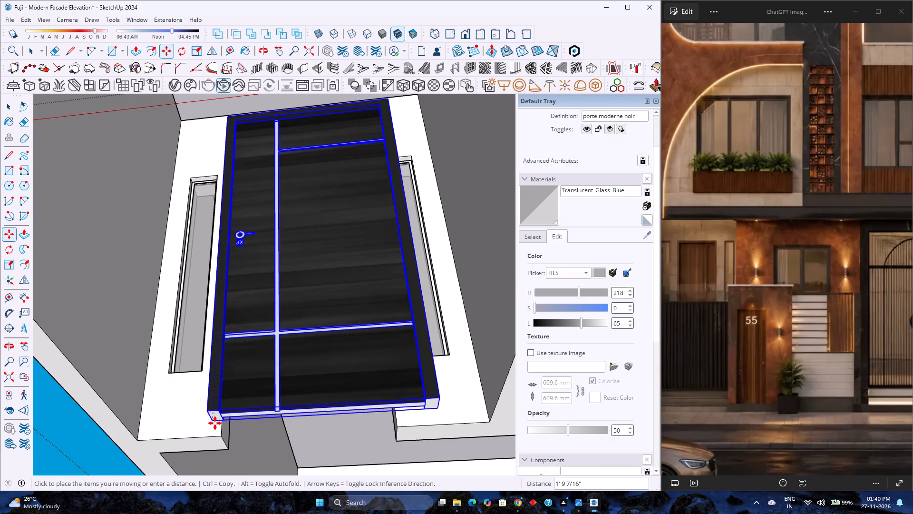
left_click(221, 435)
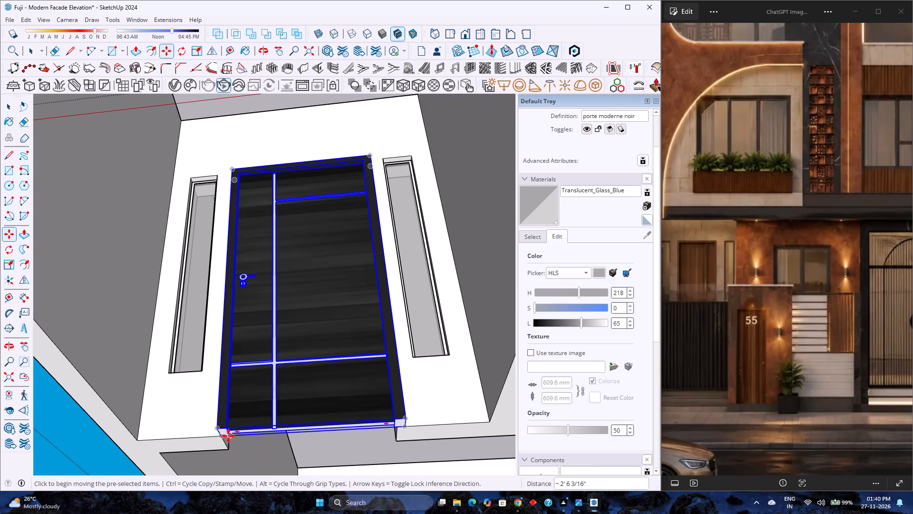
Move the door's bottom-left corner exactly onto the lower corner of the opening's left jamb.
scroll(214, 425, "up", 5)
middle_click_drag(214, 429, 174, 424)
middle_click(174, 424)
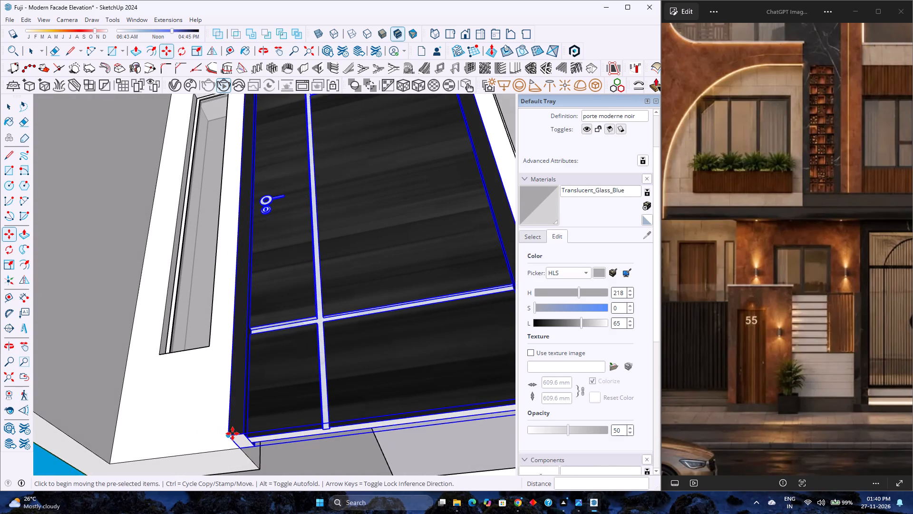
left_click(229, 434)
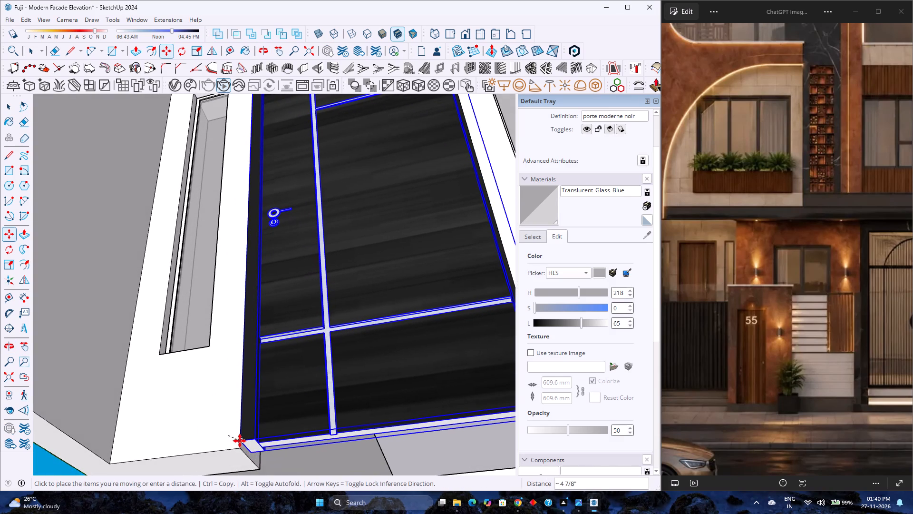
left_click(244, 449)
Examine how the door sits against the entrance opening's jambs, head and floor line.
middle_click_drag(243, 443, 234, 469)
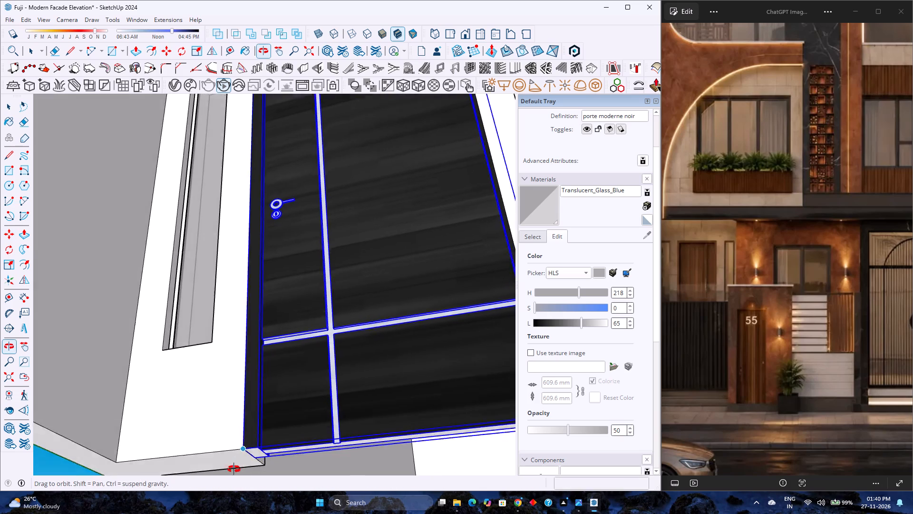
middle_click_drag(234, 469, 231, 505)
middle_click(231, 506)
scroll(236, 473, "up", 2)
middle_click_drag(243, 454, 227, 501)
scroll(228, 513, "up", 1)
middle_click_drag(234, 478, 237, 467)
scroll(245, 431, "down", 3)
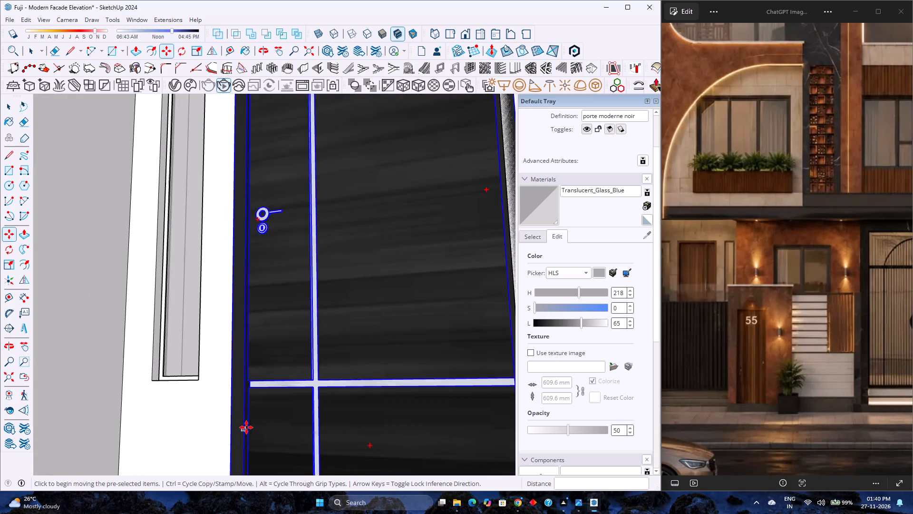
scroll(246, 427, "down", 14)
middle_click_drag(283, 373, 303, 425)
middle_click(303, 425)
scroll(316, 380, "down", 4)
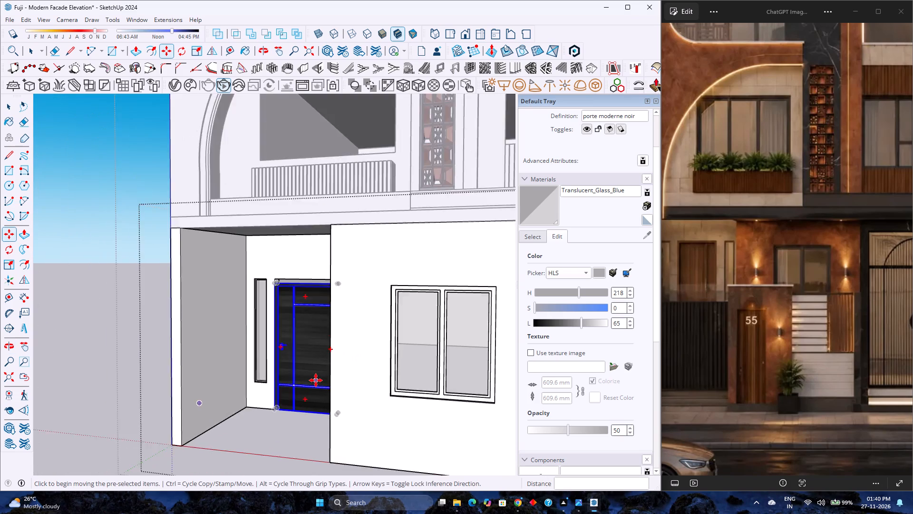
scroll(316, 380, "down", 6)
middle_click_drag(289, 408, 338, 449)
Move the door 2 inches back from the wall face into the entrance opening.
scroll(341, 427, "up", 11)
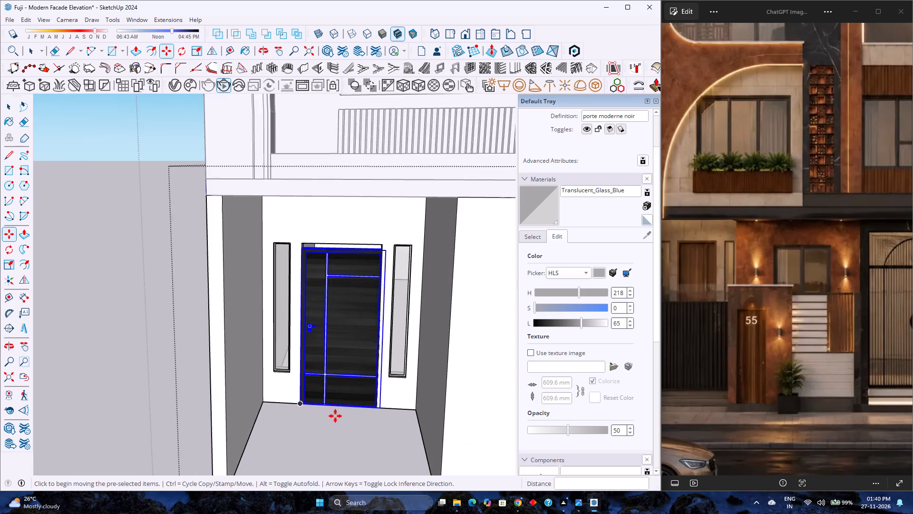
scroll(335, 416, "up", 6)
middle_click_drag(334, 412, 252, 450)
middle_click(252, 450)
scroll(256, 385, "up", 7)
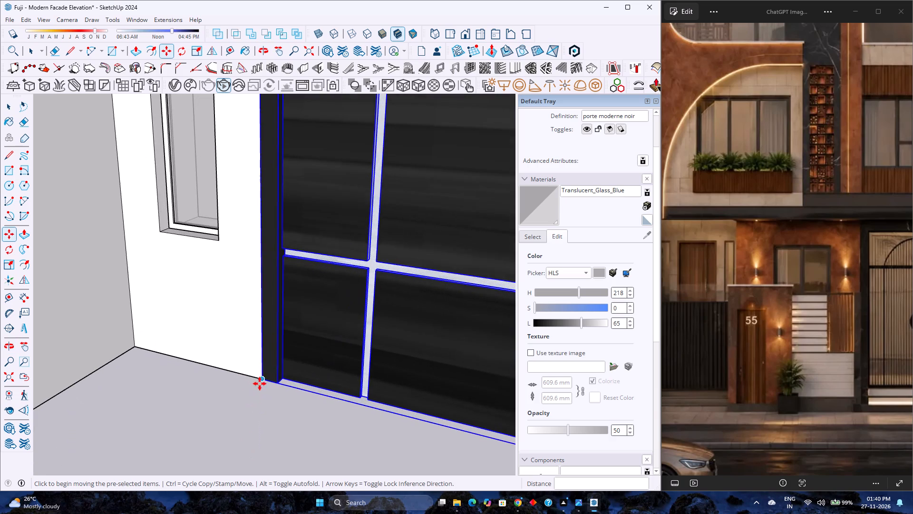
left_click(262, 380)
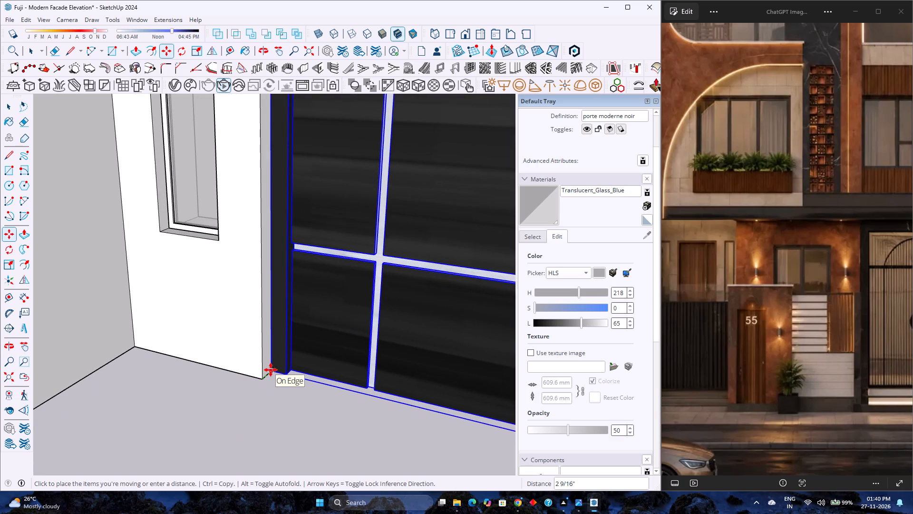
key("2")
key("Return")
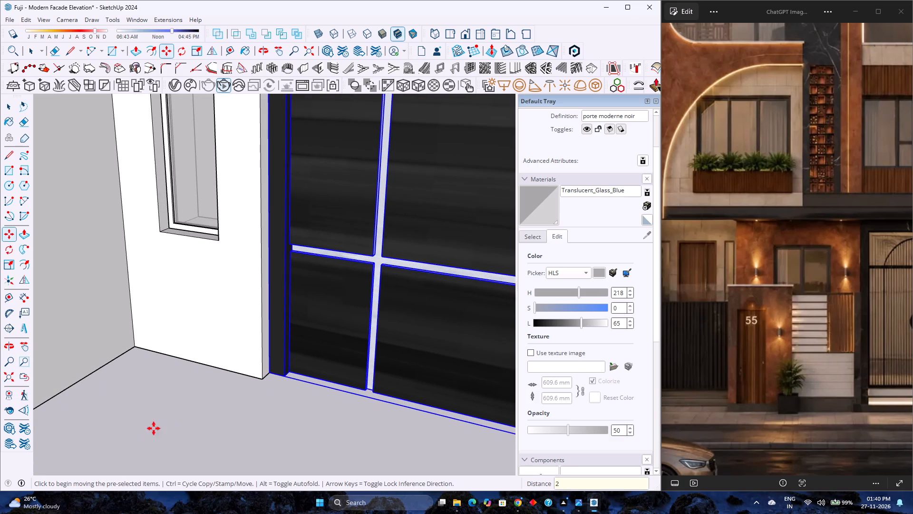
Scale the door's width by about 0.96 so it fits the opening's right jamb.
scroll(168, 410, "down", 4)
middle_click_drag(176, 418, 270, 393)
scroll(271, 390, "down", 4)
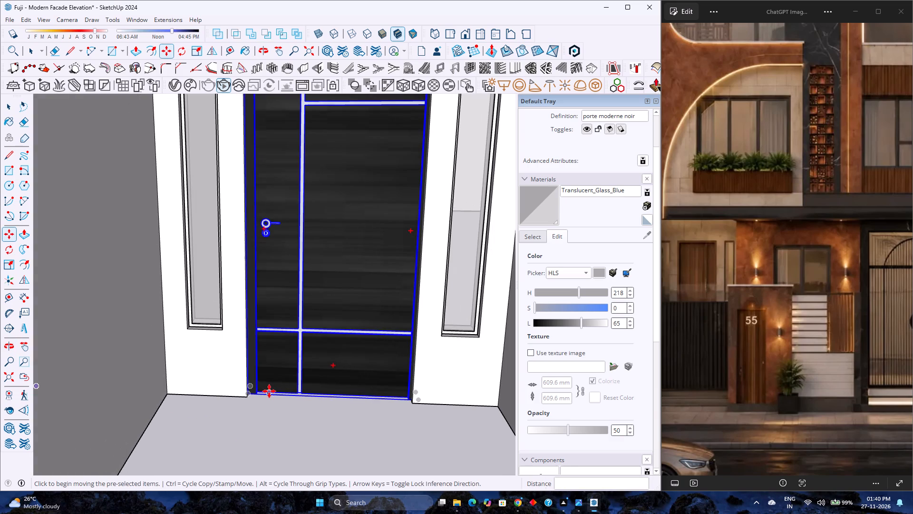
key("s")
scroll(352, 308, "down", 3)
middle_click_drag(351, 308, 309, 385, "shift")
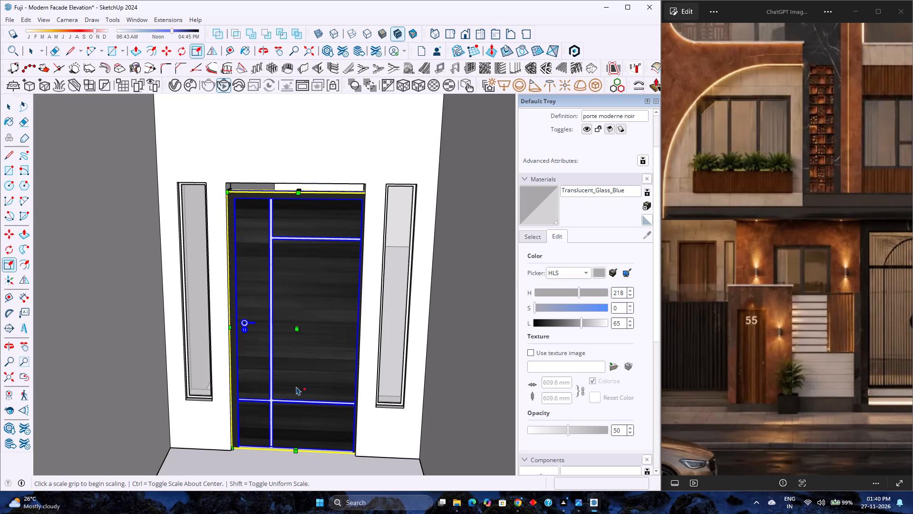
key("s")
scroll(367, 319, "up", 2)
middle_click_drag(366, 328, 412, 358)
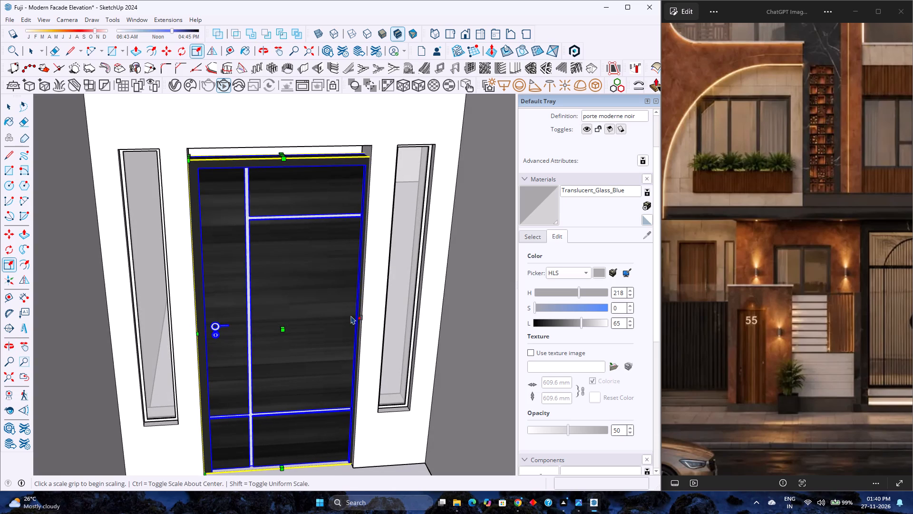
left_click(361, 319)
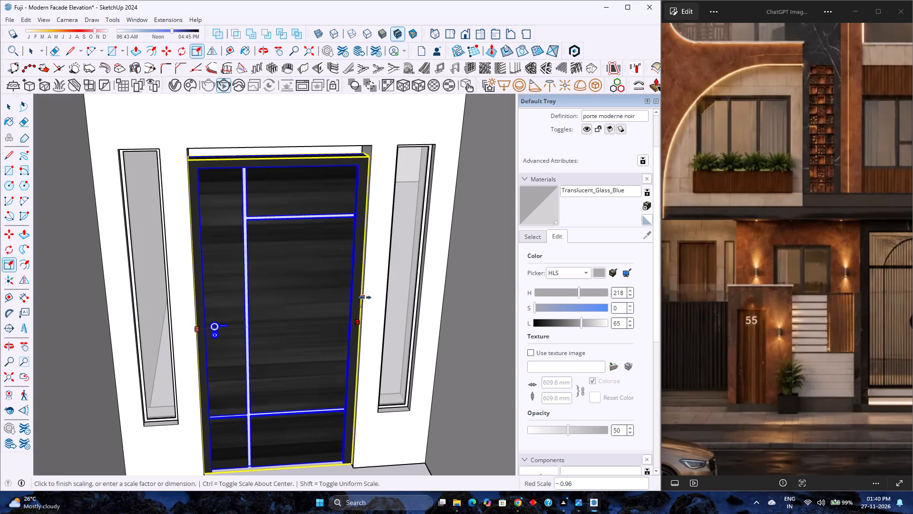
left_click(365, 297)
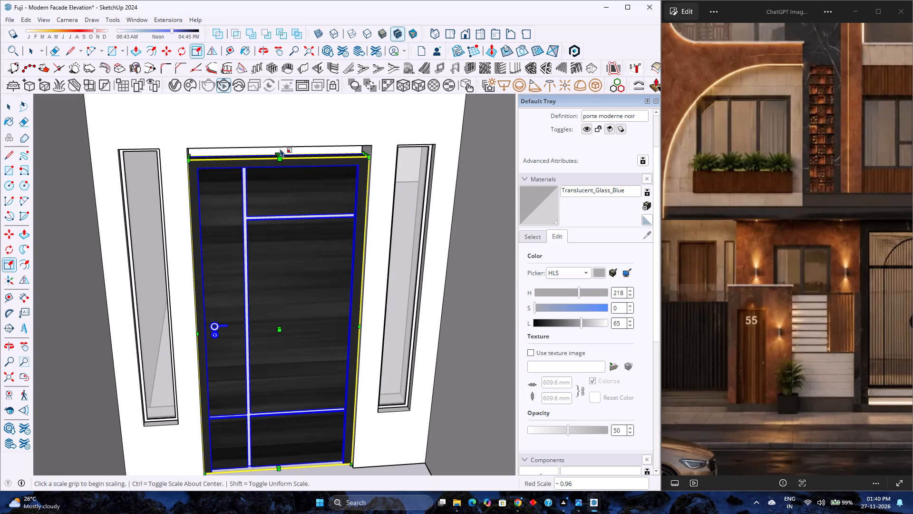
Scale the door's height by about 1.03 so its top meets the head of the entrance opening.
scroll(275, 152, "up", 4)
scroll(275, 154, "down", 4)
left_click(278, 157)
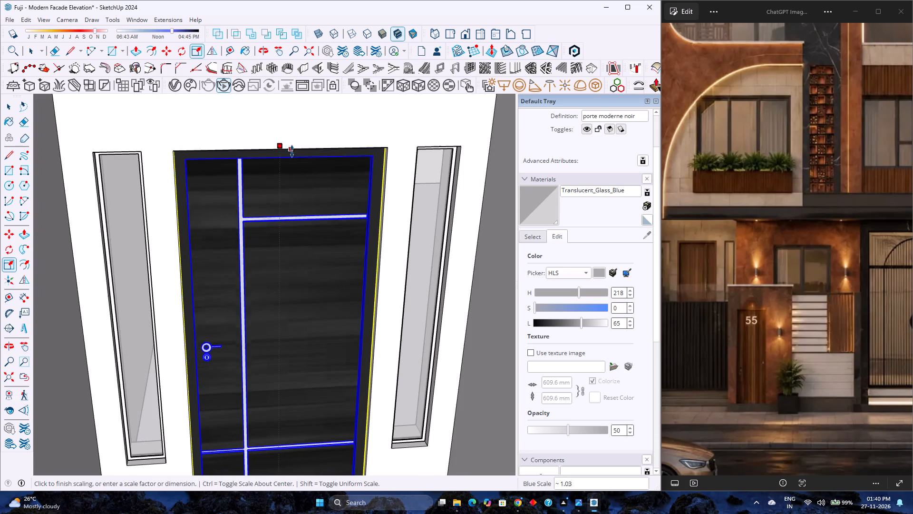
left_click(388, 146)
scroll(293, 187, "down", 11)
scroll(285, 225, "down", 3)
key("space")
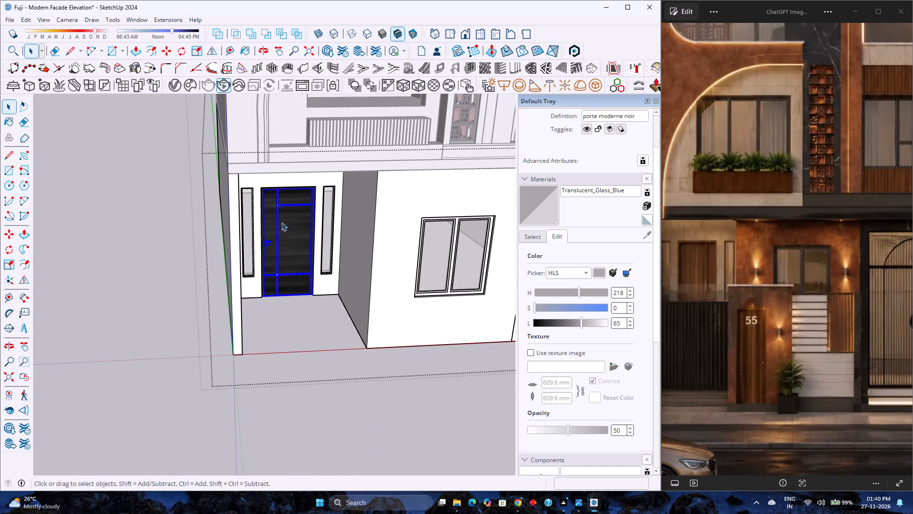
Examine the ground-floor front with the fitted door, the double window and the open bay beside it.
scroll(282, 222, "down", 3)
middle_click_drag(311, 281, 244, 256)
middle_click(244, 256)
scroll(244, 256, "up", 1)
scroll(236, 249, "down", 4)
scroll(306, 293, "up", 4)
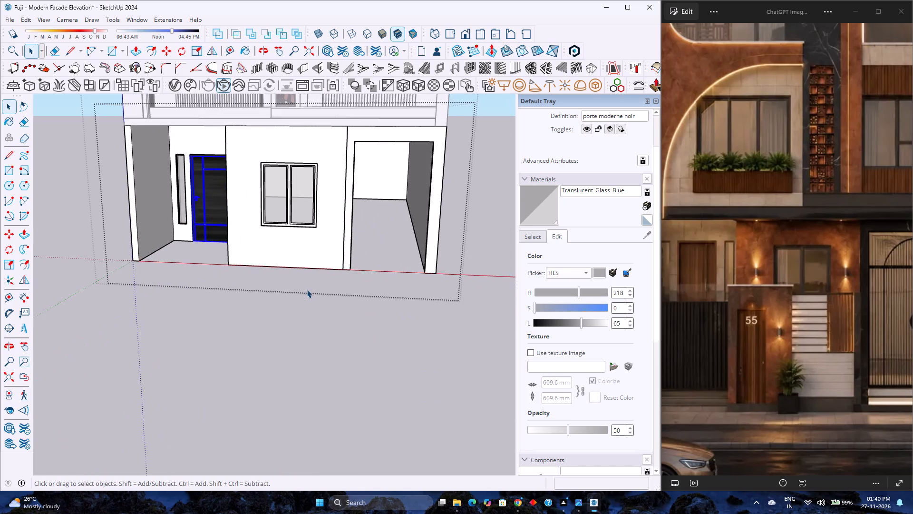
scroll(307, 289, "up", 6)
scroll(180, 297, "down", 5)
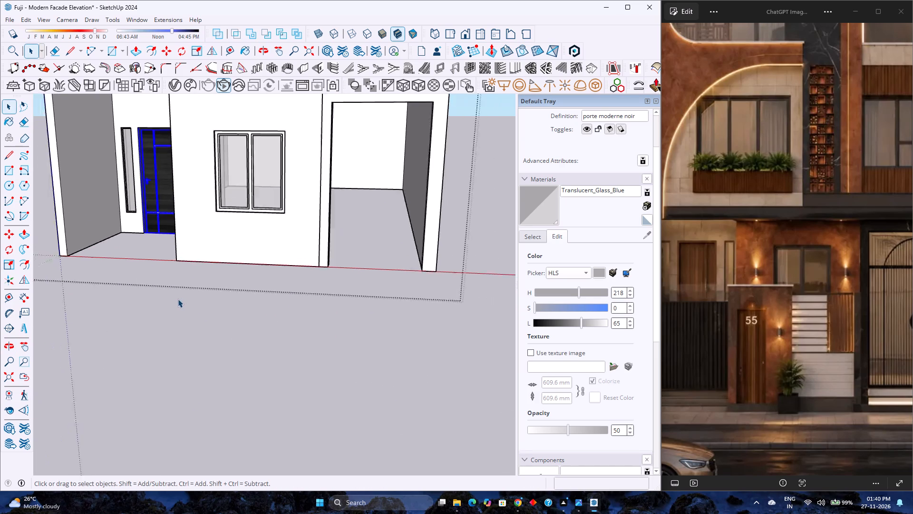
scroll(178, 299, "down", 5)
scroll(377, 231, "up", 2)
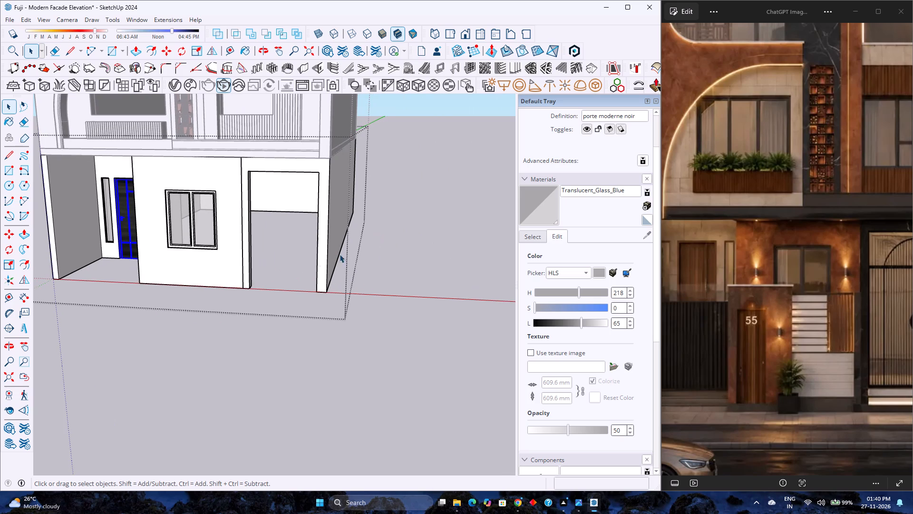
middle_click_drag(222, 275, 292, 273)
middle_click_drag(292, 273, 288, 274)
middle_click_drag(277, 275, 239, 279)
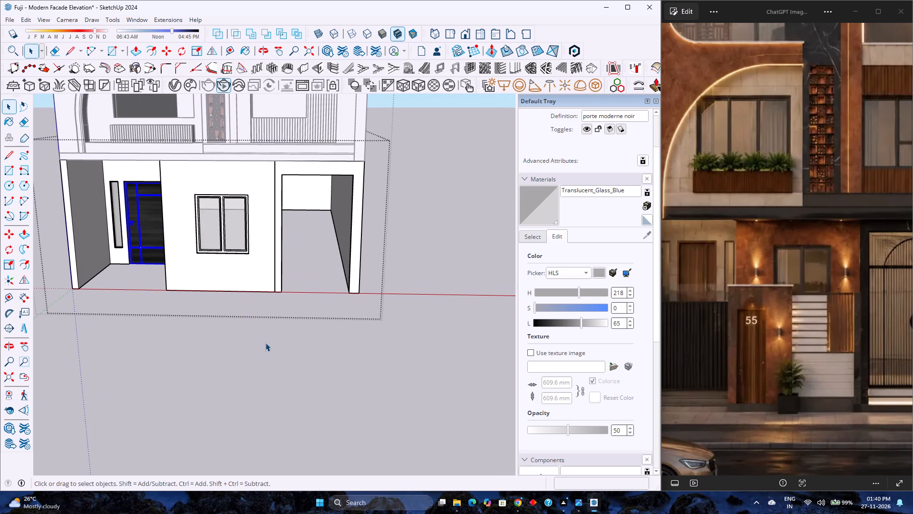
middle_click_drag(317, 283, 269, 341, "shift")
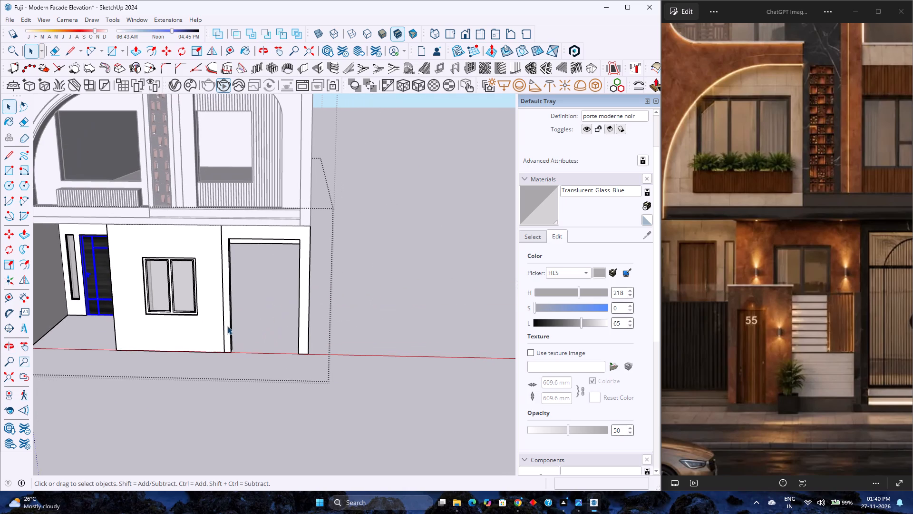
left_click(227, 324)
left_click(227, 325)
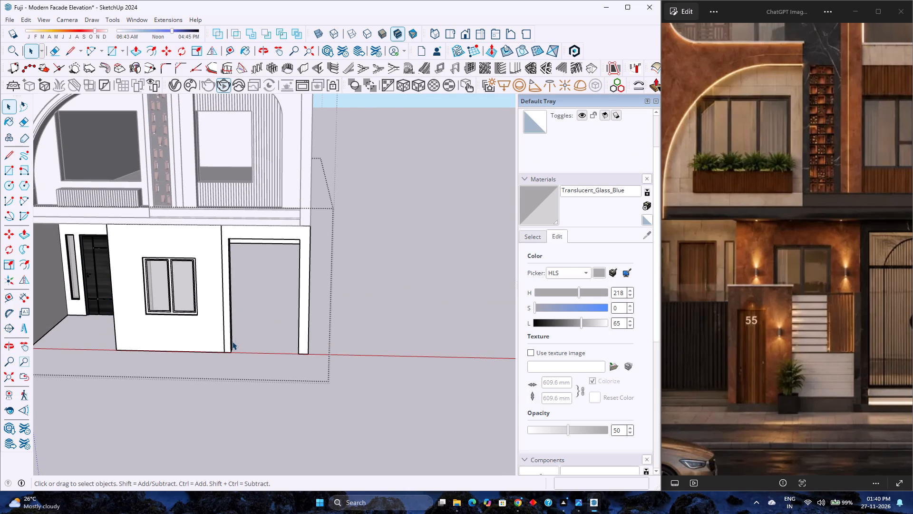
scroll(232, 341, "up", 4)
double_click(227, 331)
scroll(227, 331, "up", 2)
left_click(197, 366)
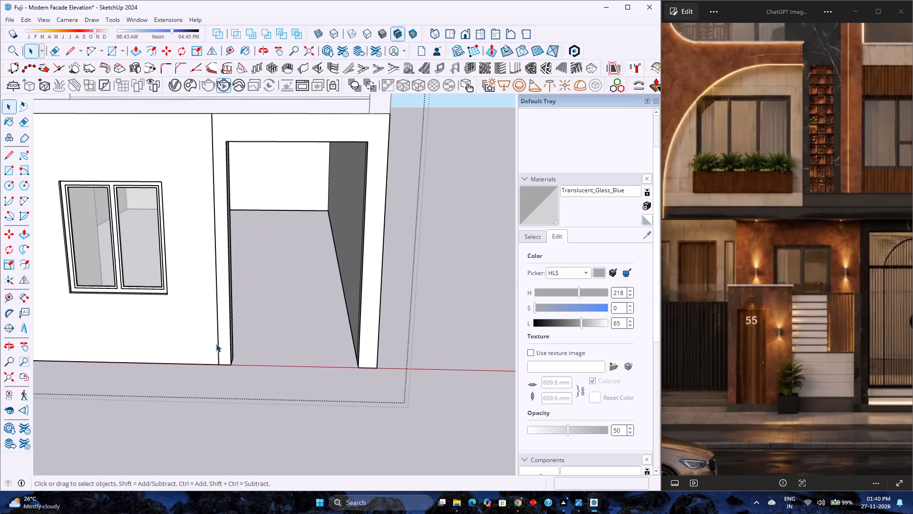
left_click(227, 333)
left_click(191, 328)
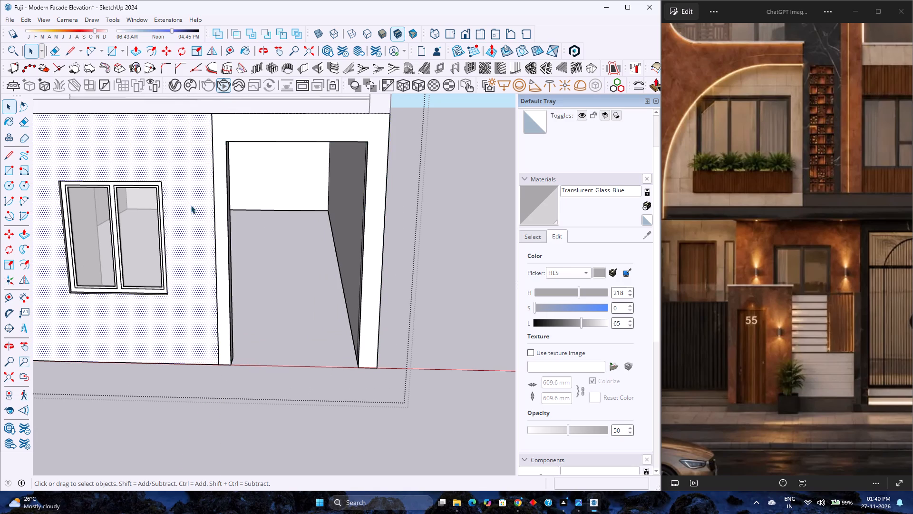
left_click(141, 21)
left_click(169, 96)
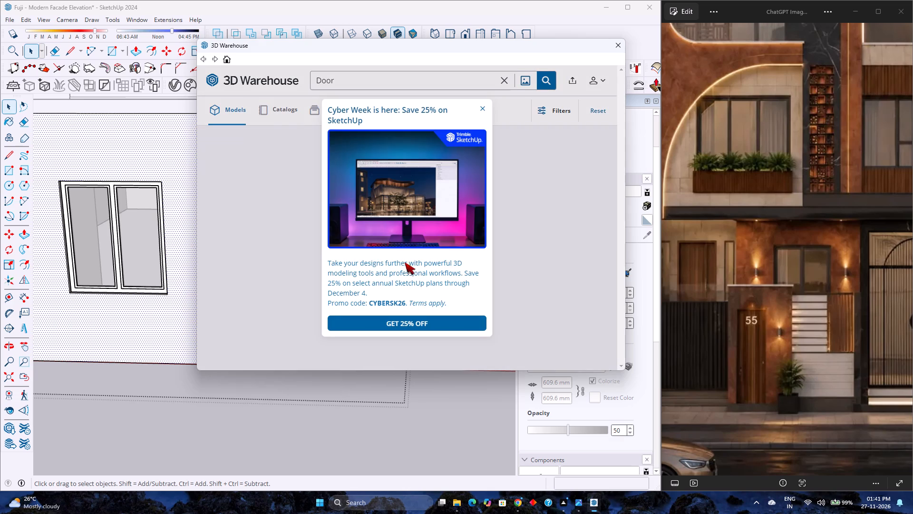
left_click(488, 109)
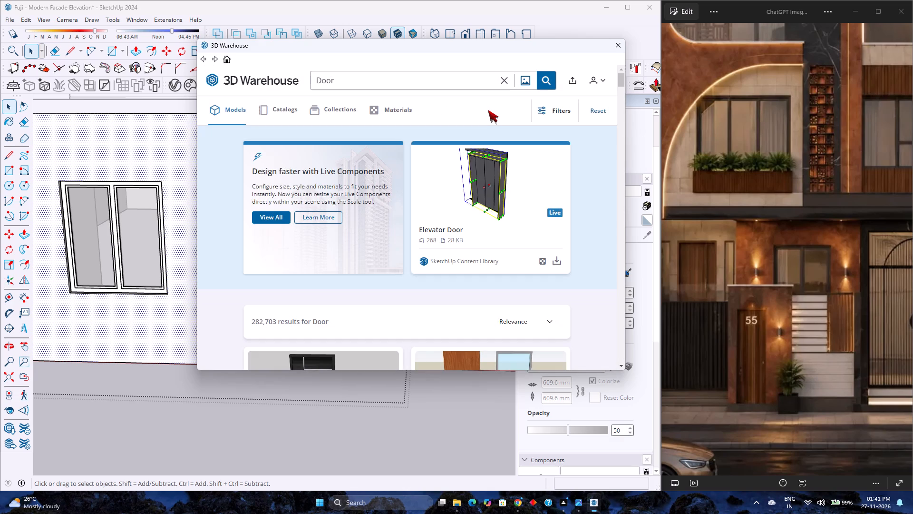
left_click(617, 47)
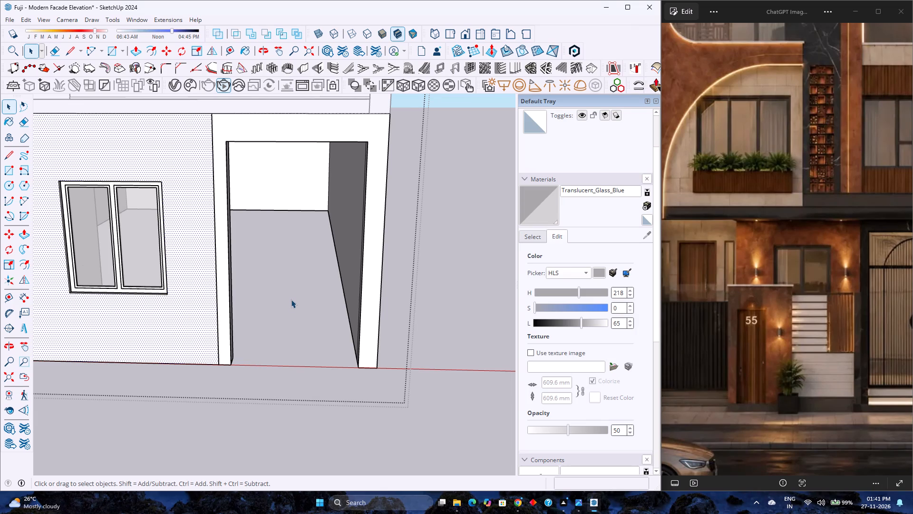
Draw a rectangle from corner to corner across the open bay beside the double window, filling the opening.
scroll(291, 318, "down", 1)
middle_click_drag(300, 347, 327, 323)
middle_click(327, 323)
scroll(326, 324, "down", 1)
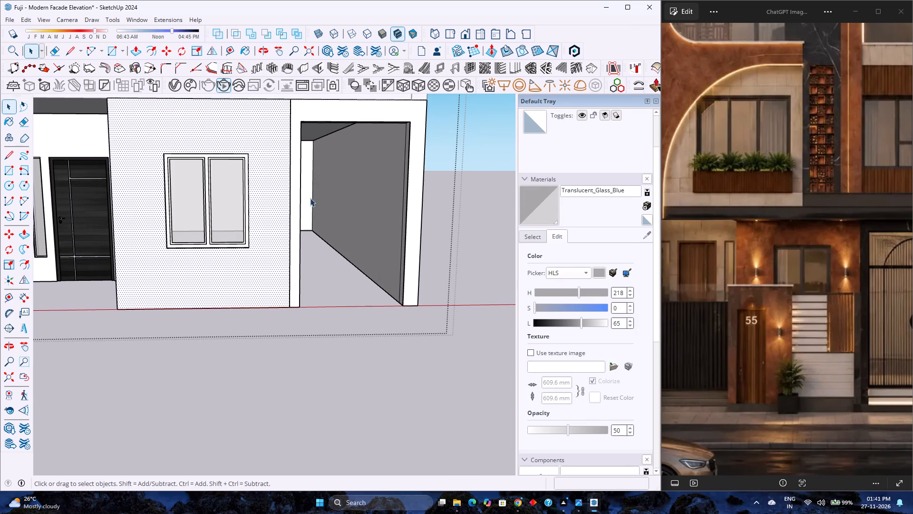
left_click(361, 118)
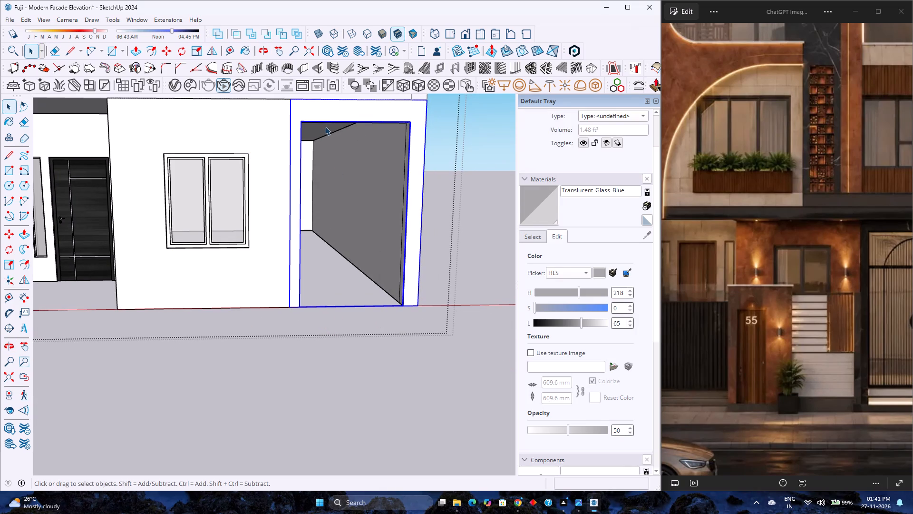
left_click(110, 51)
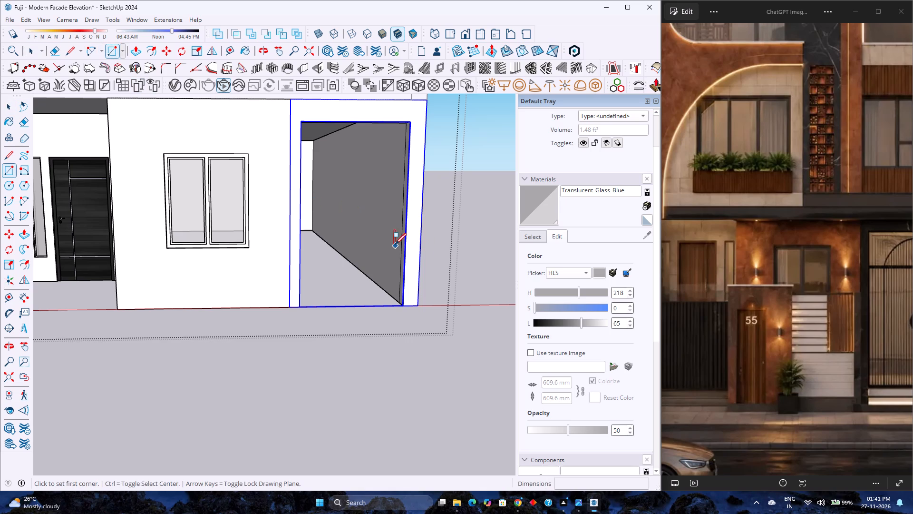
scroll(355, 152, "up", 1)
middle_click_drag(355, 152, 354, 181)
middle_click(354, 181)
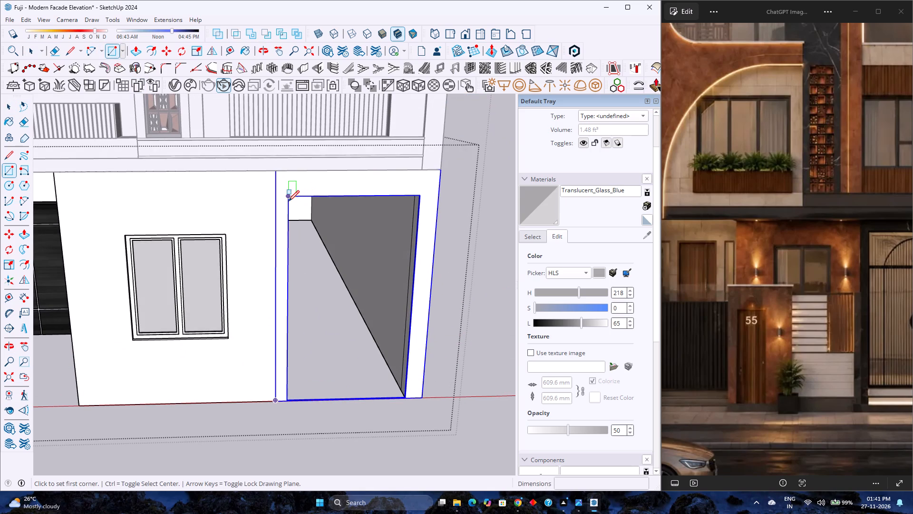
left_click(288, 198)
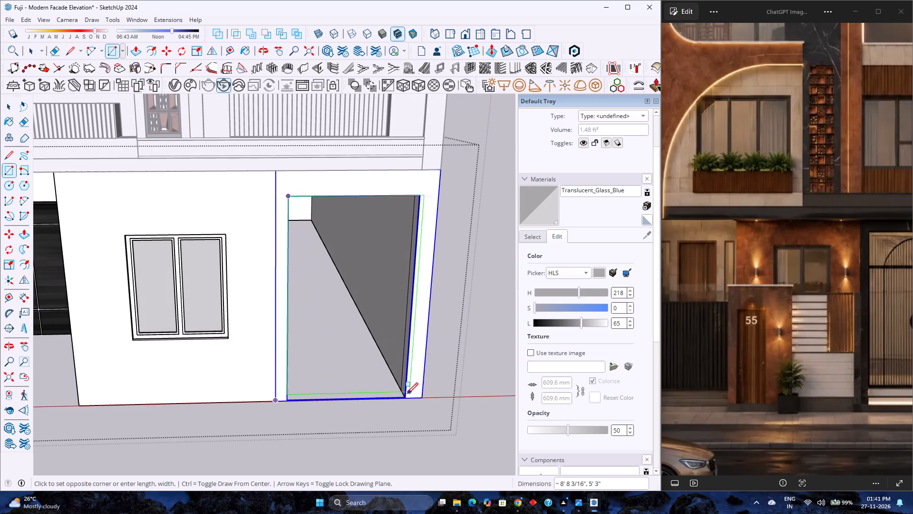
left_click(407, 395)
key("space")
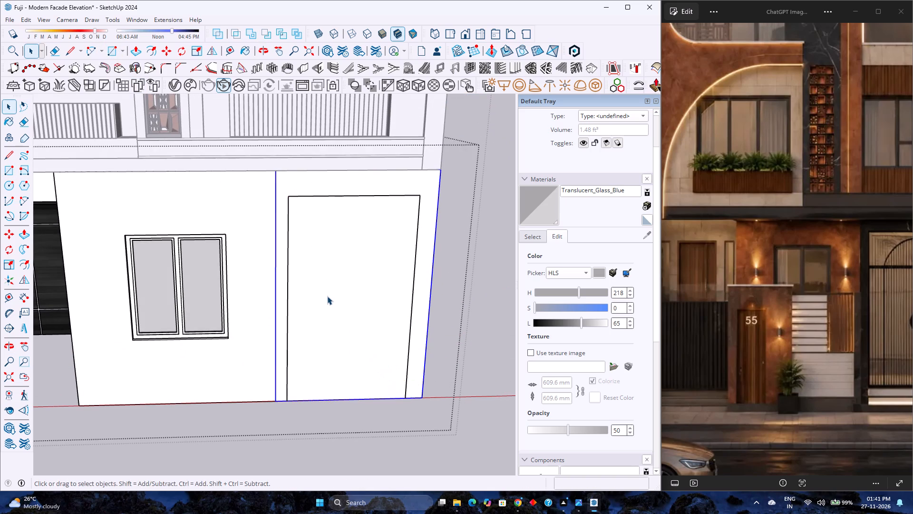
Make a group from the new rectangular face and its edges in the bay opening.
left_click(327, 296)
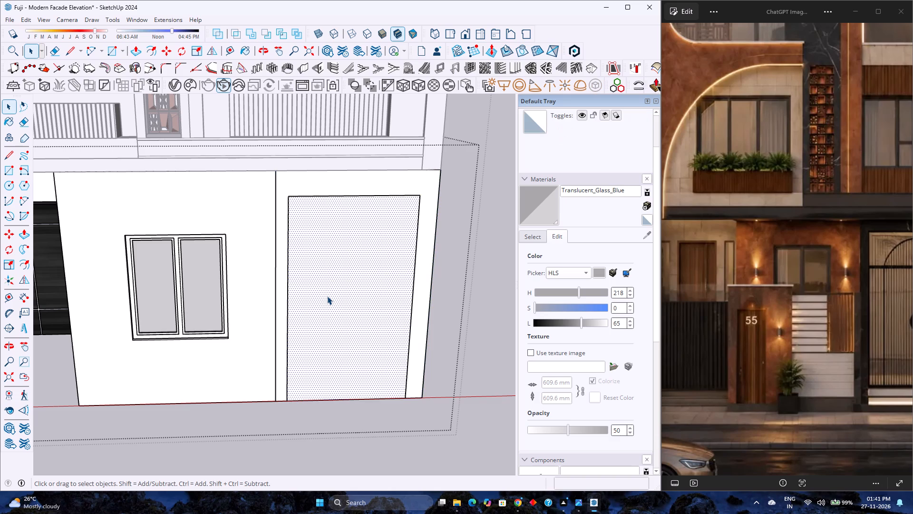
double_click(340, 287)
right_click(340, 287)
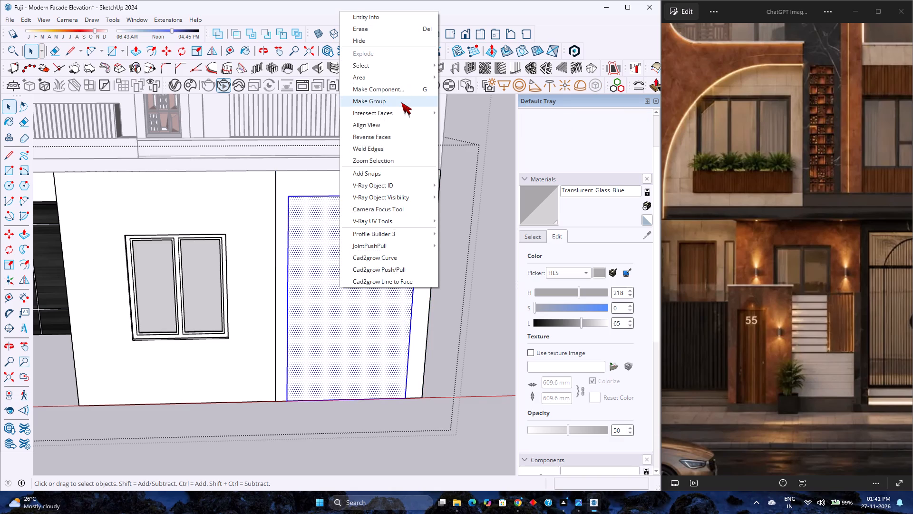
left_click(401, 102)
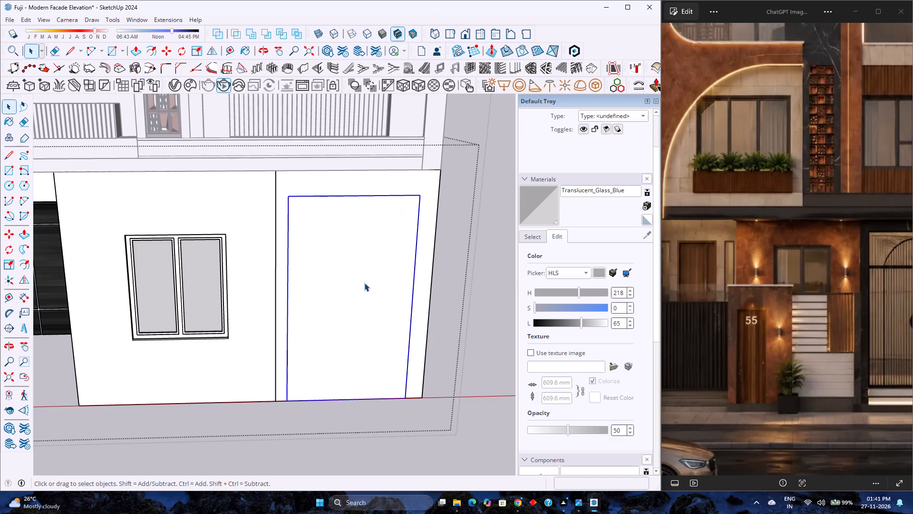
Inside the new group, offset the rectangle's outline 2 inches inward to form the gate's outer frame.
double_click(362, 279)
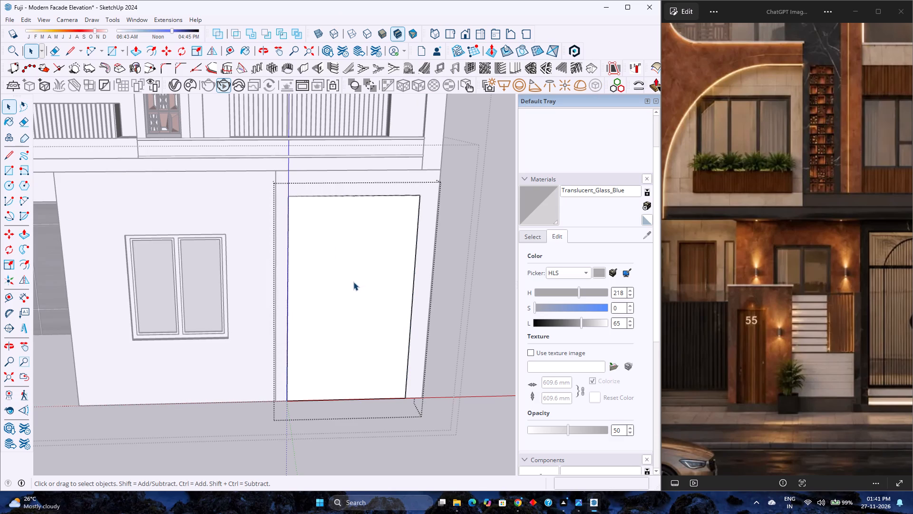
left_click(149, 53)
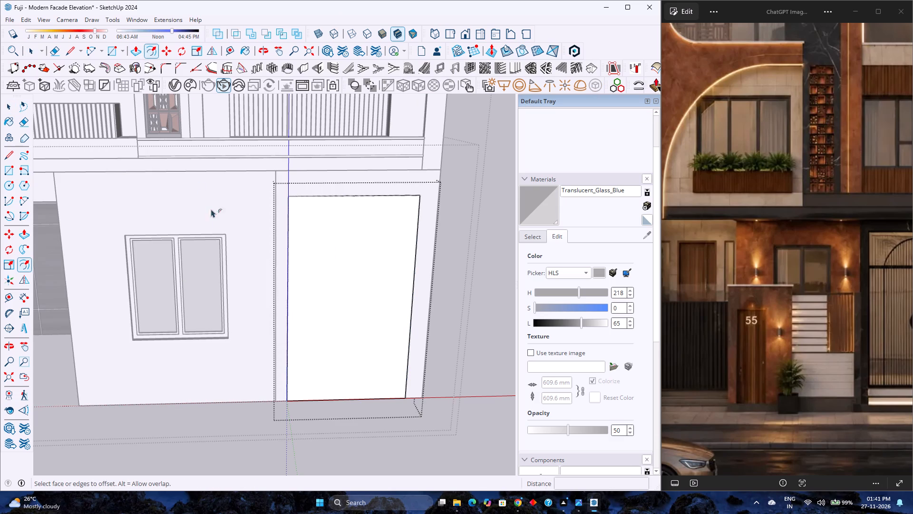
left_click(296, 295)
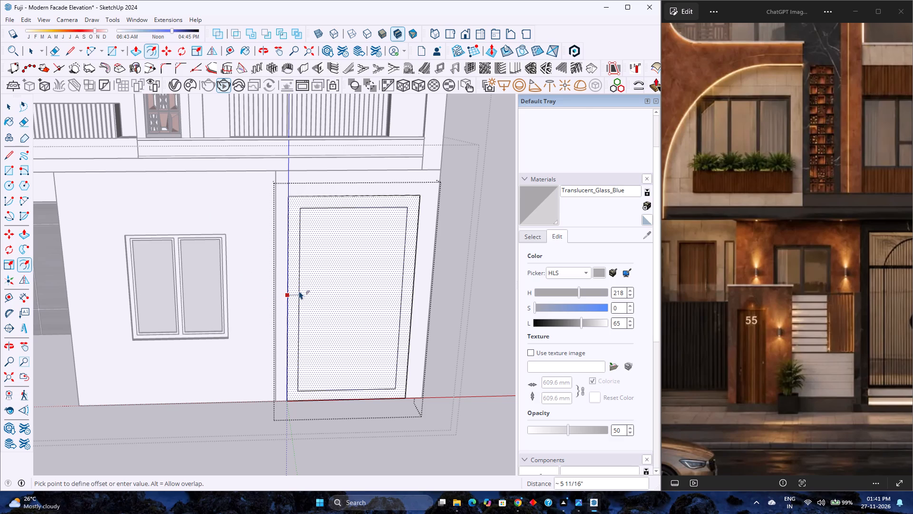
key("2")
key("Return")
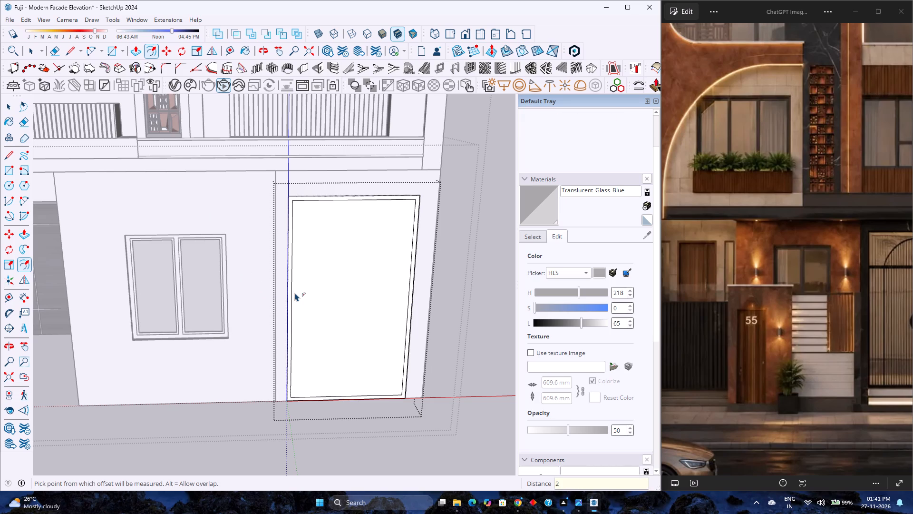
key("space")
Copy the top edge of the inner frame outline 2 feet straight down to divide the gate panel.
left_click(356, 274)
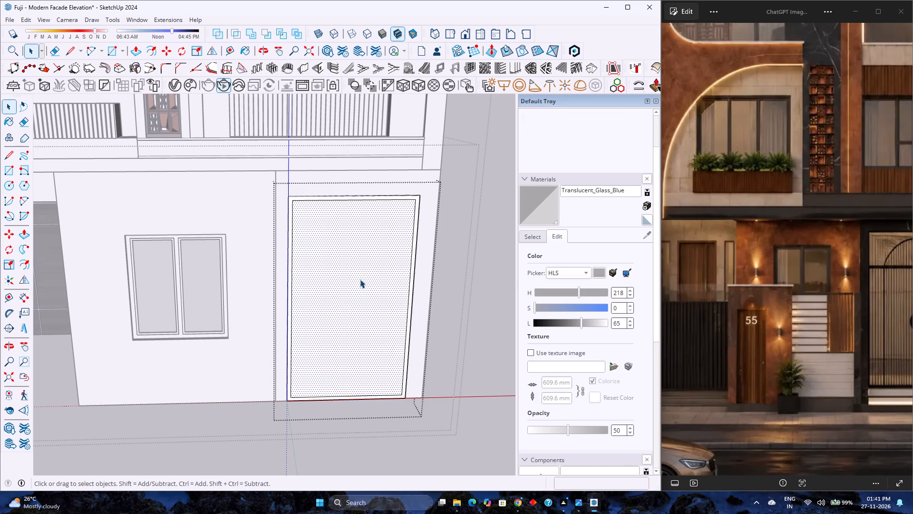
middle_click_drag(360, 279, 322, 289)
middle_click(322, 289)
middle_click(322, 289)
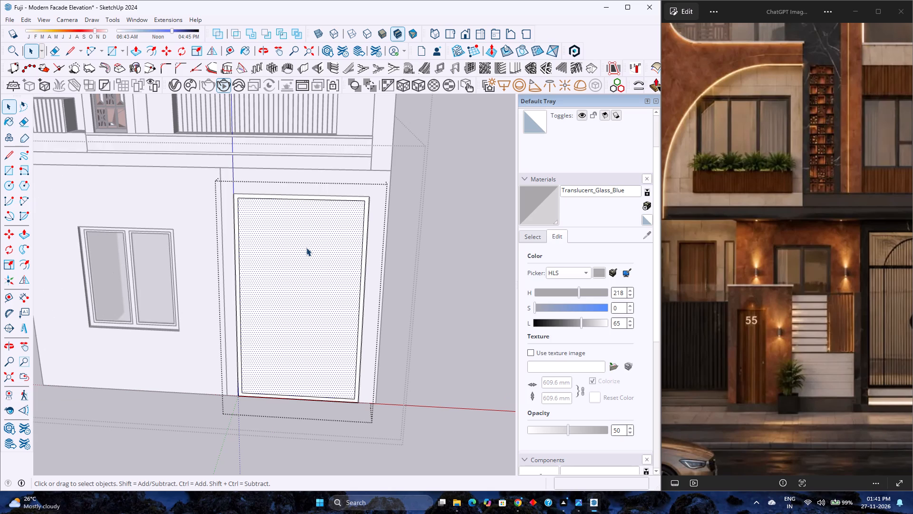
left_click(334, 199)
key("m")
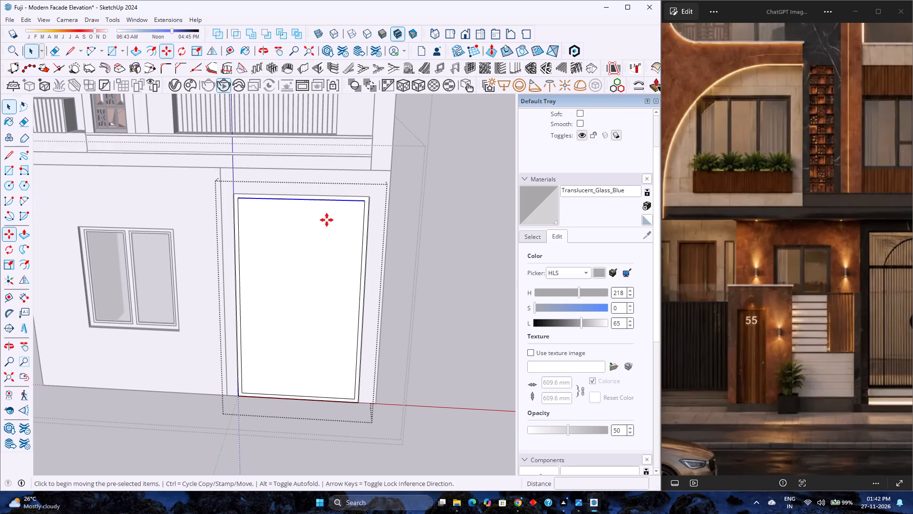
left_click(365, 202)
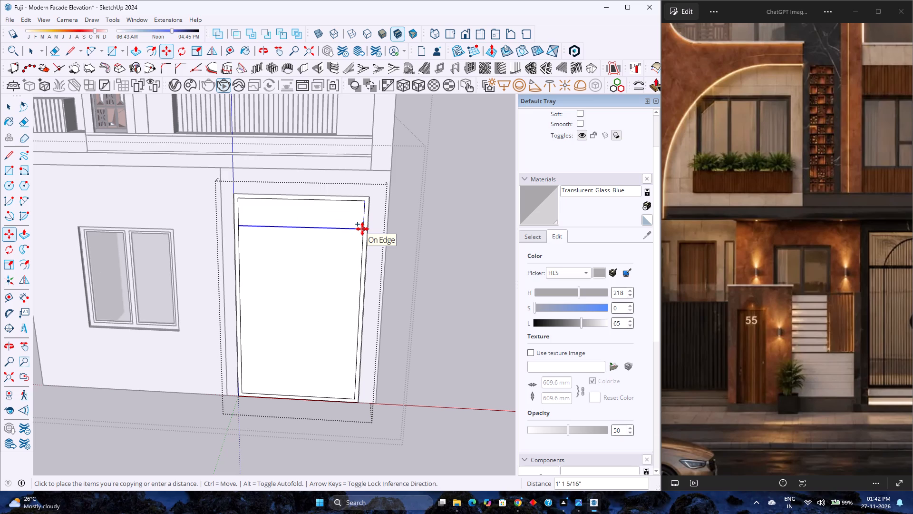
key("Up")
key("2")
key("apostrophe")
key("Return")
Copy the dividing edge 2 inches straight up to form a horizontal rail across the gate.
scroll(359, 230, "down", 2)
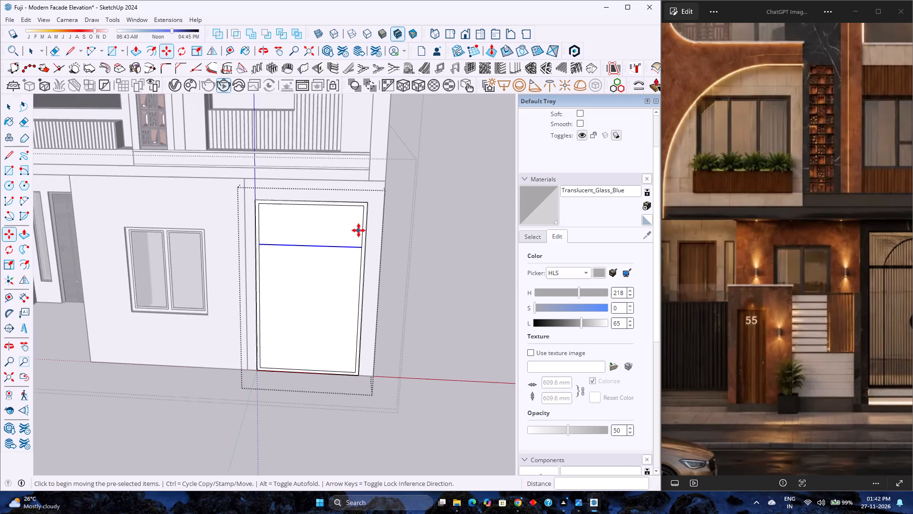
middle_click_drag(323, 257, 338, 193)
middle_click(338, 193)
scroll(366, 228, "up", 6)
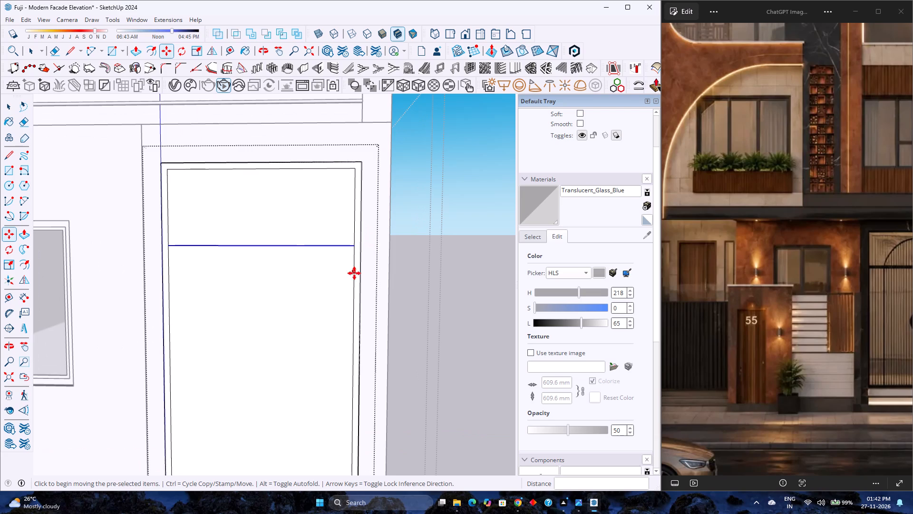
scroll(718, 300, "down", 6)
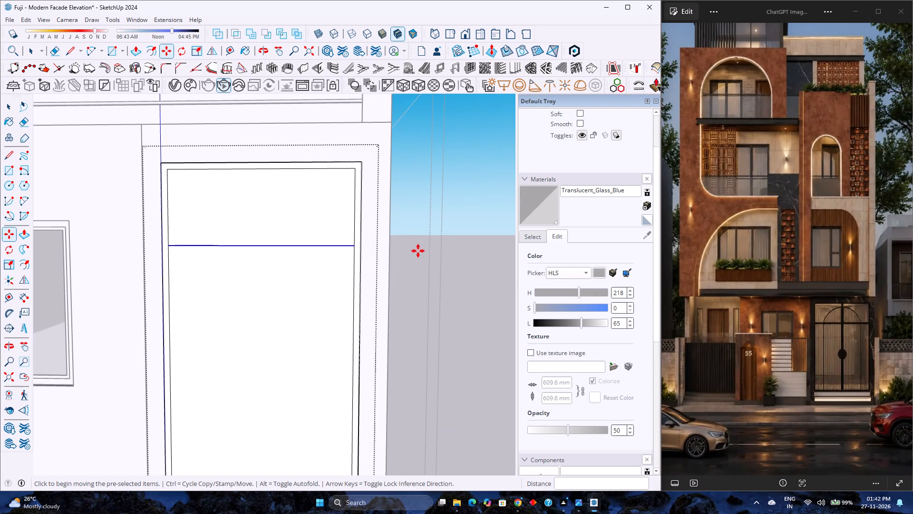
scroll(355, 247, "up", 3)
left_click(355, 247)
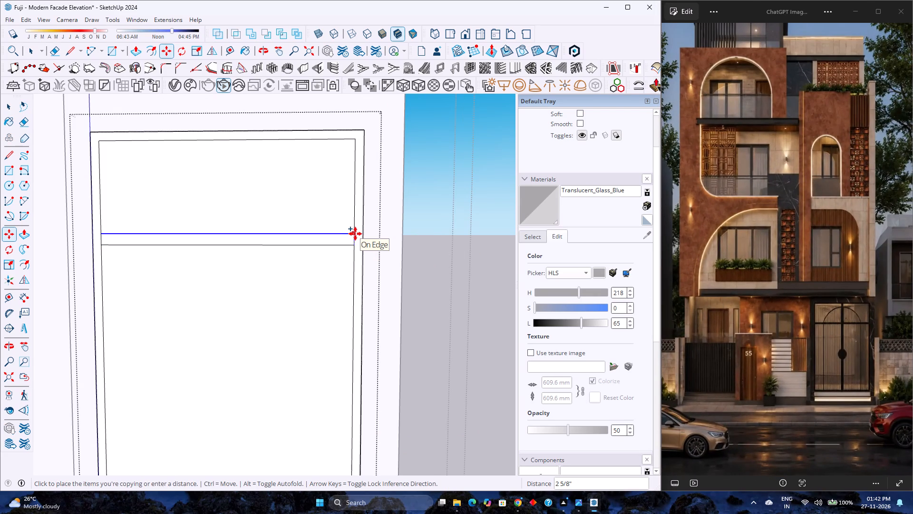
key("Up")
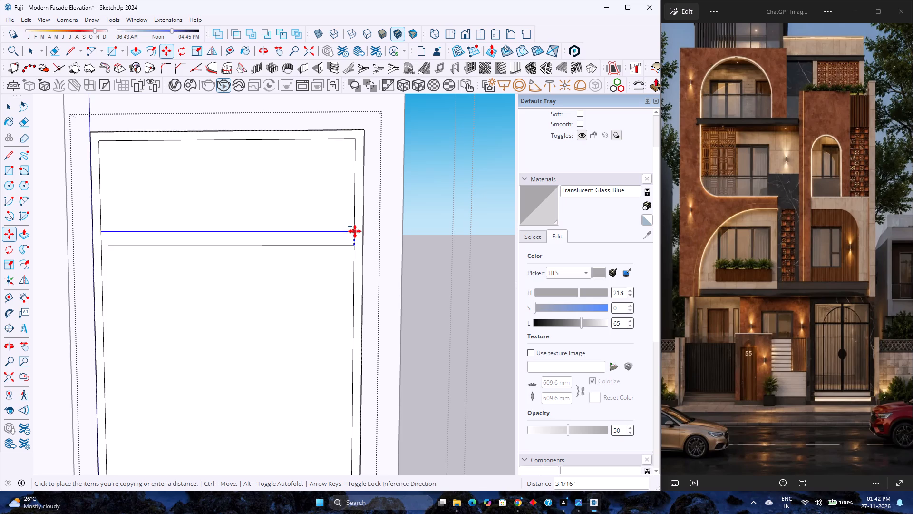
key("2")
key("Return")
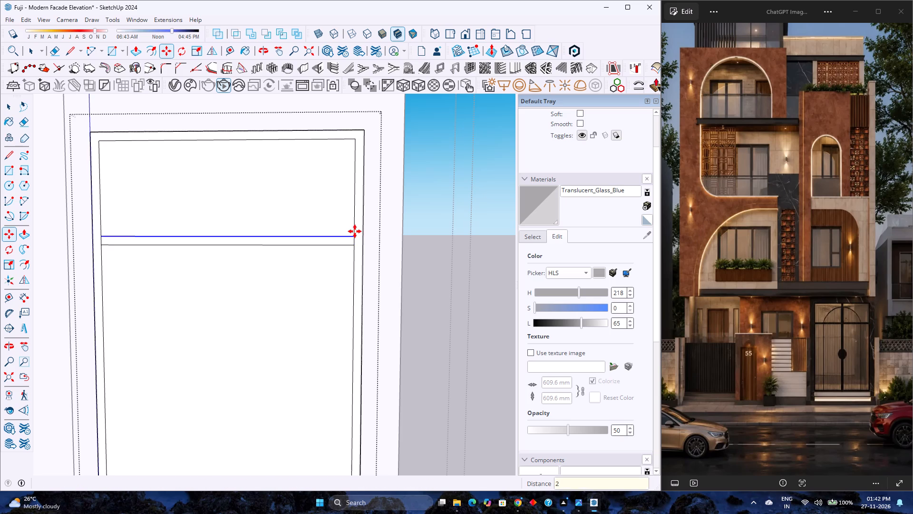
Erase the short edge segments at both ends of the horizontal rail so it merges with the outer frame.
key("e")
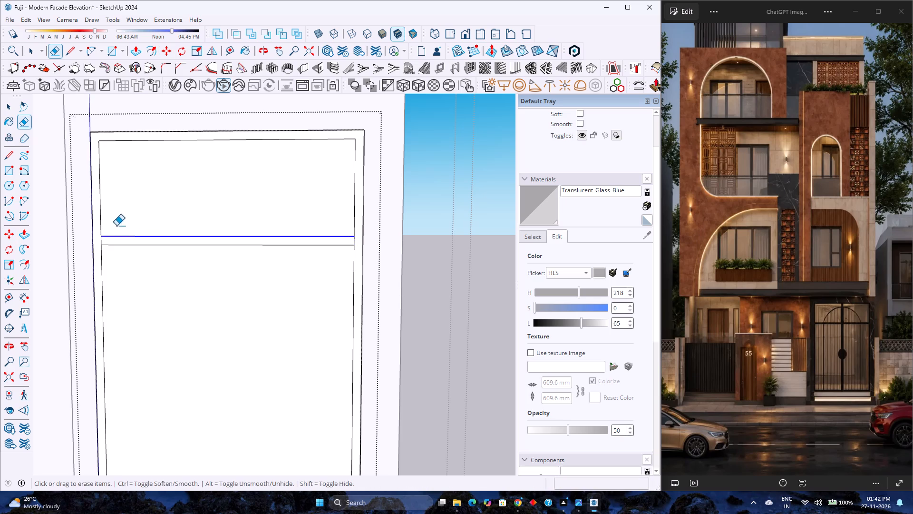
scroll(106, 234, "up", 2)
left_click(99, 244)
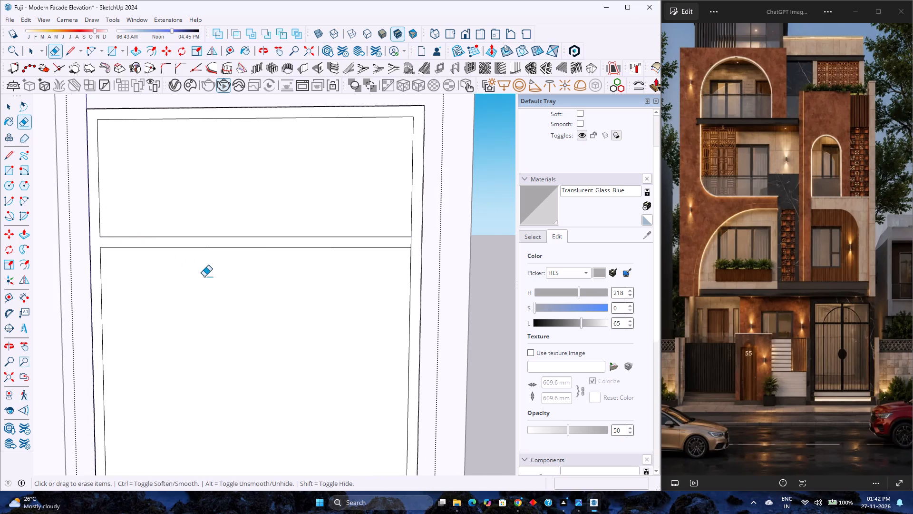
scroll(194, 283, "down", 2)
left_click(372, 251)
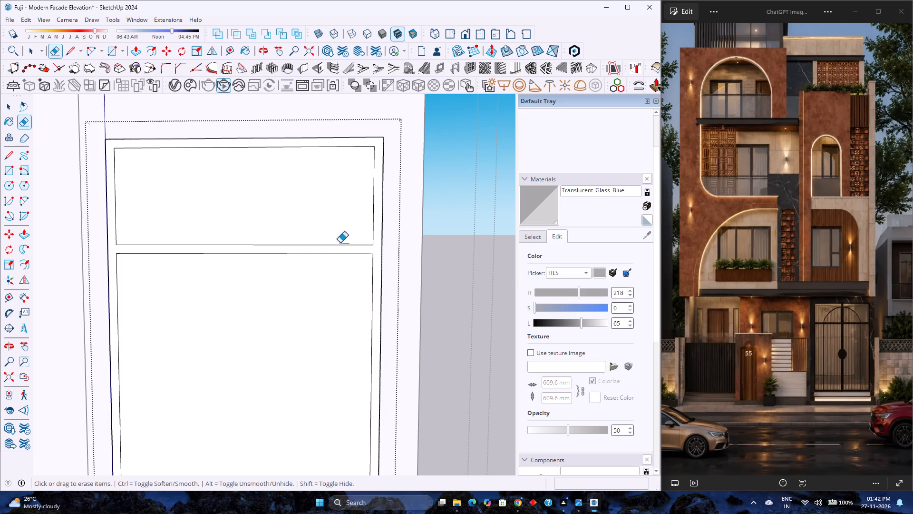
scroll(343, 233, "down", 8)
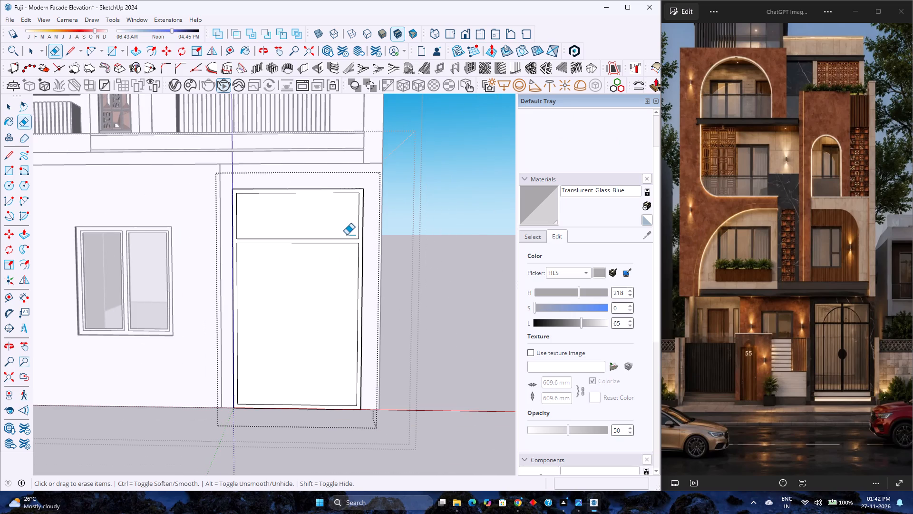
Draw a vertical line from the midpoint of the rail's upper edge to the frame's top inner edge, splitting the upper panel.
scroll(347, 235, "down", 1)
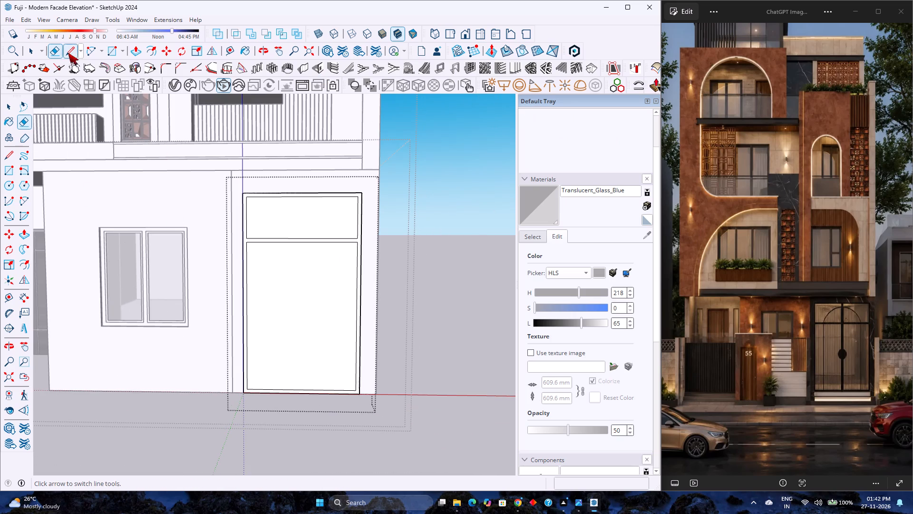
left_click(74, 49)
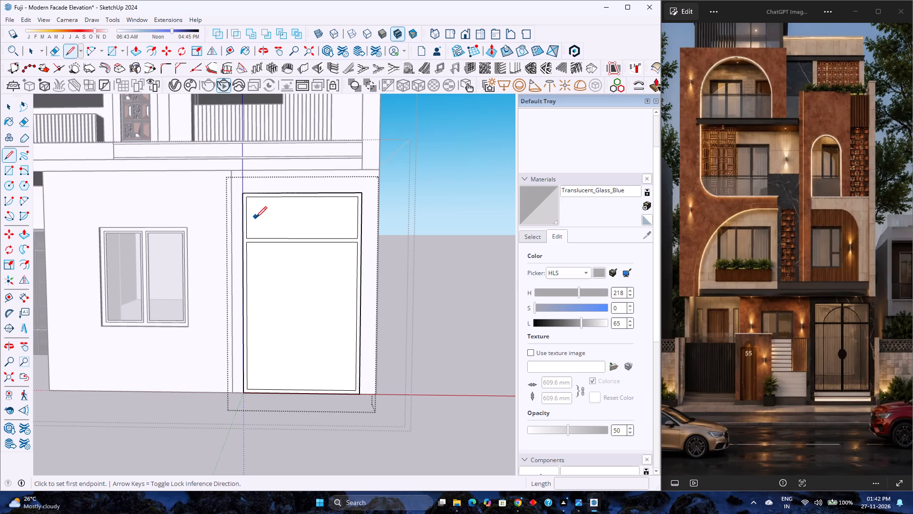
left_click(298, 238)
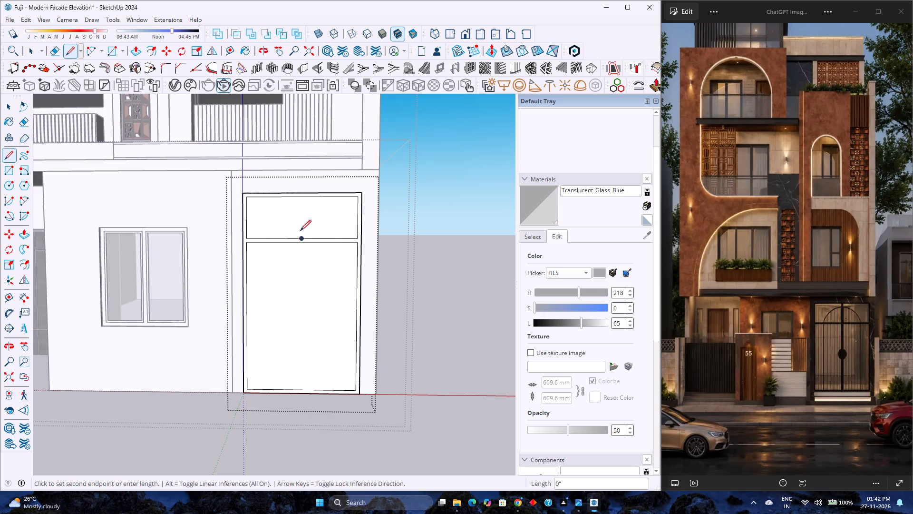
scroll(304, 204, "up", 4)
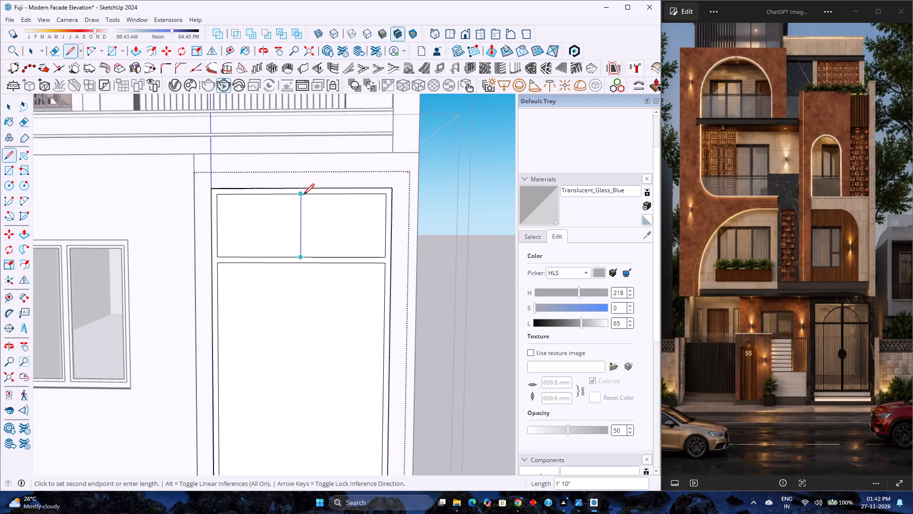
left_click(303, 194)
Move the vertical centre line 1 inch horizontally, away from the double window.
key("space")
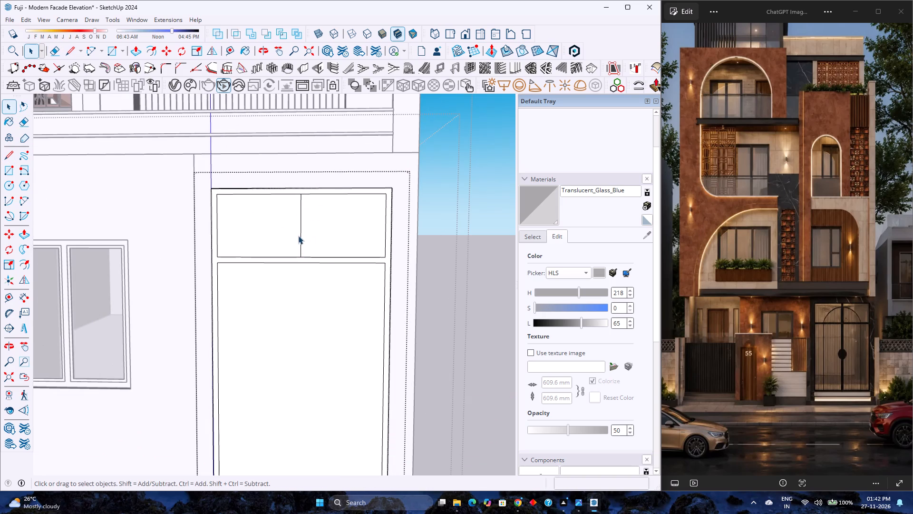
left_click(301, 233)
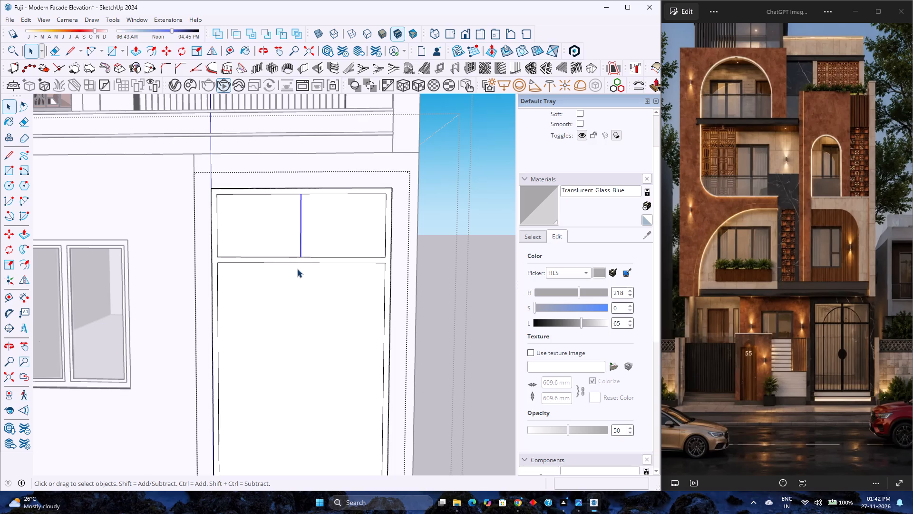
key("m")
scroll(308, 242, "up", 6)
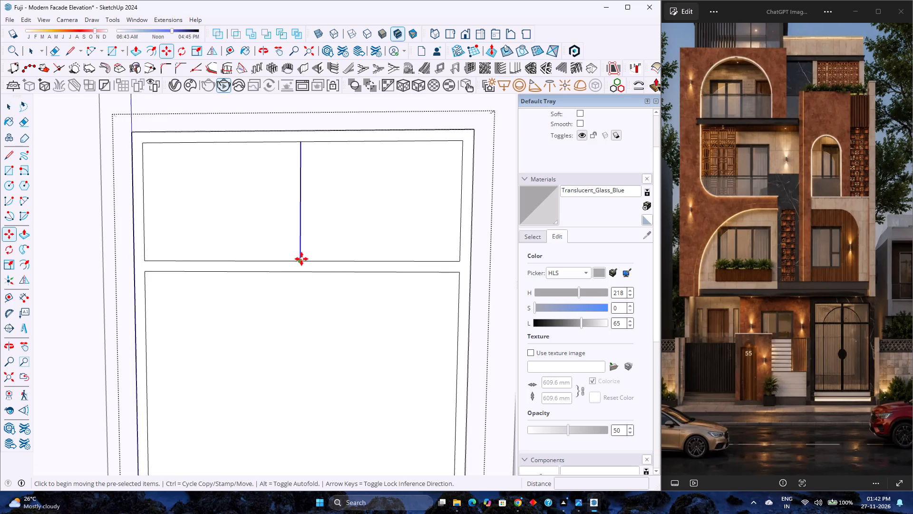
left_click(301, 259)
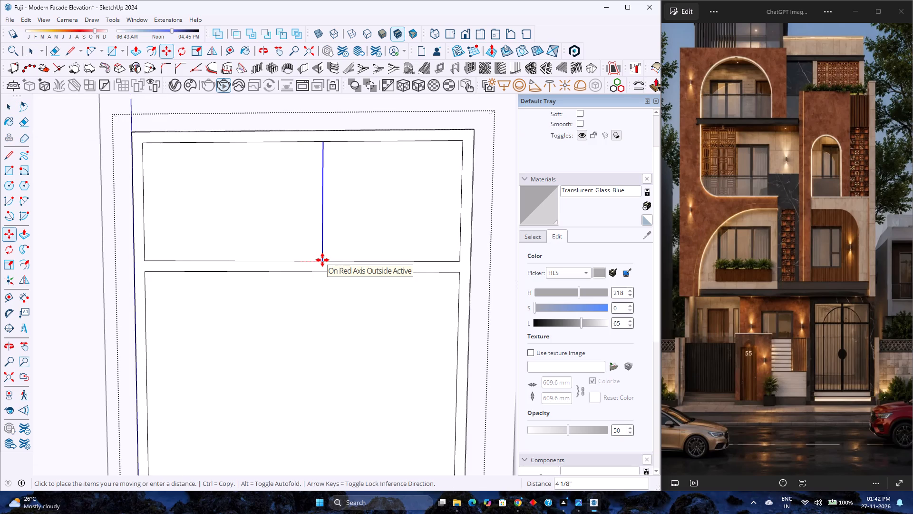
key("1")
key("Return")
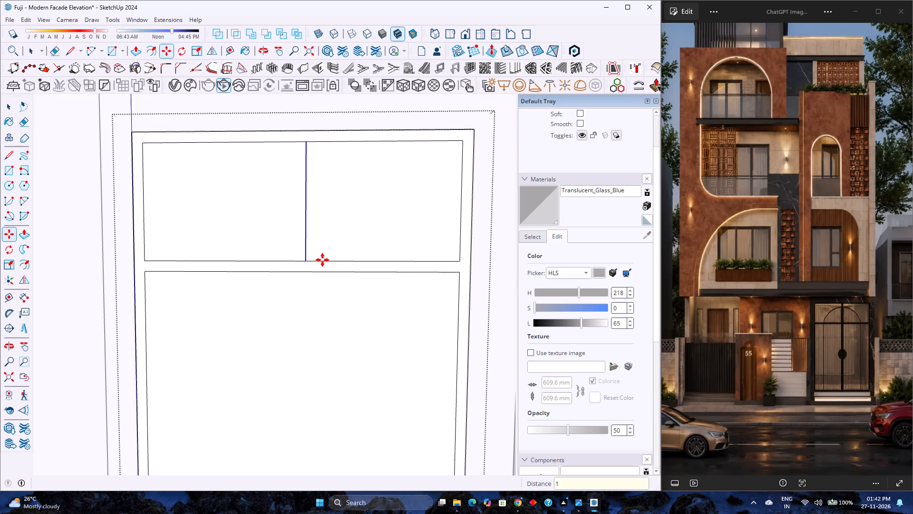
Copy the vertical line 2 inches back toward the double window to form the upper panel's mullion.
scroll(322, 260, "up", 5)
scroll(322, 260, "down", 9)
middle_click(314, 264)
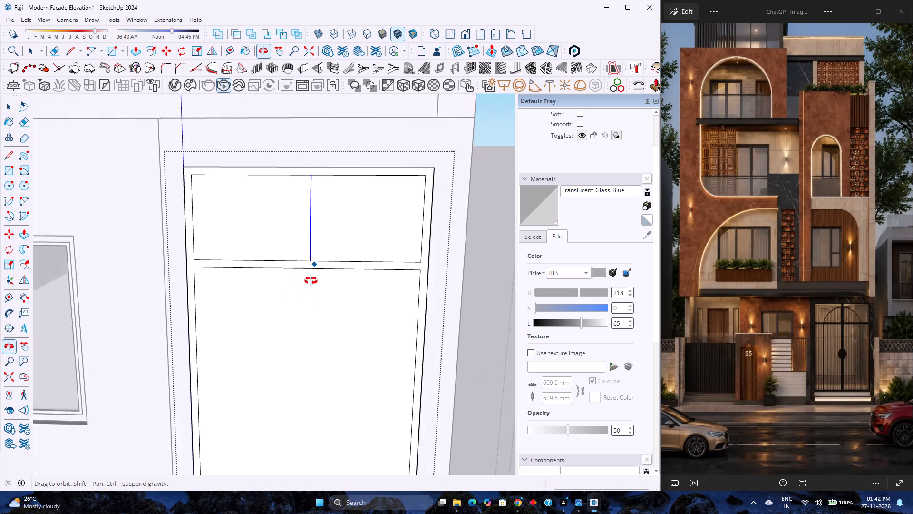
left_click(310, 258)
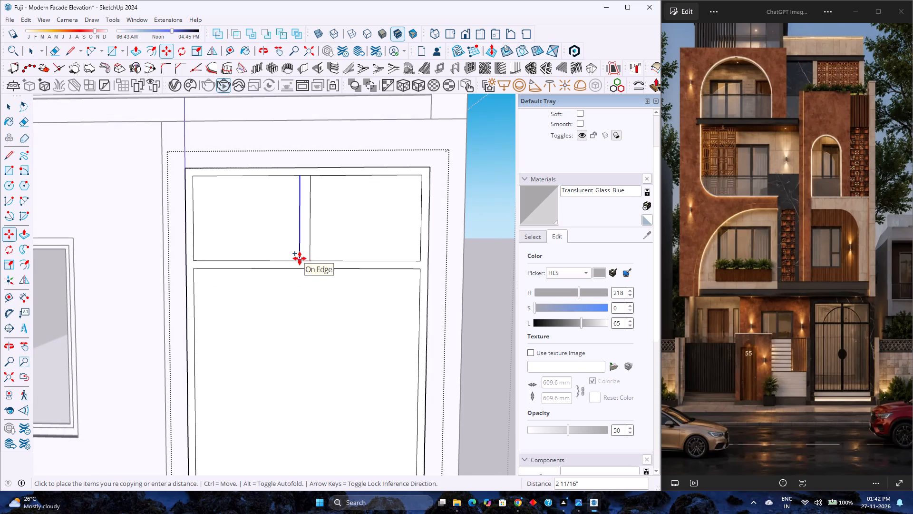
key("2")
key("Return")
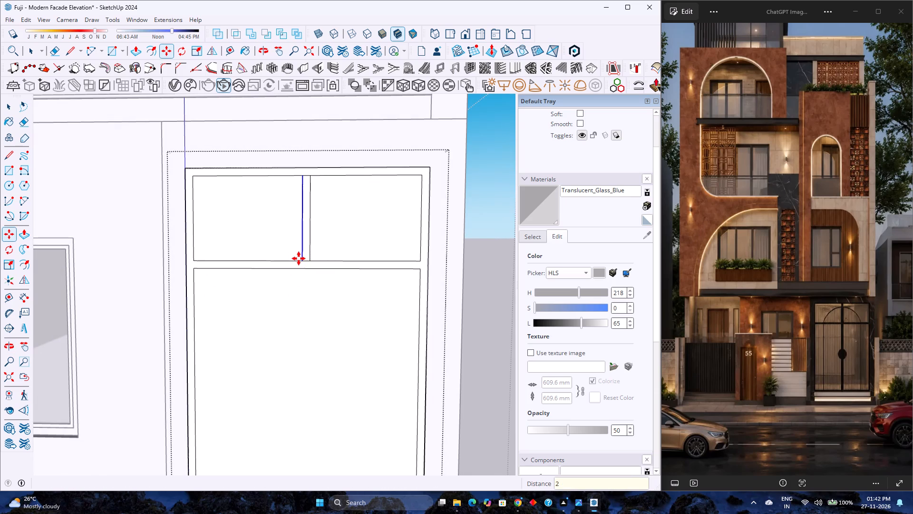
scroll(305, 259, "down", 2)
middle_click_drag(281, 270, 274, 300)
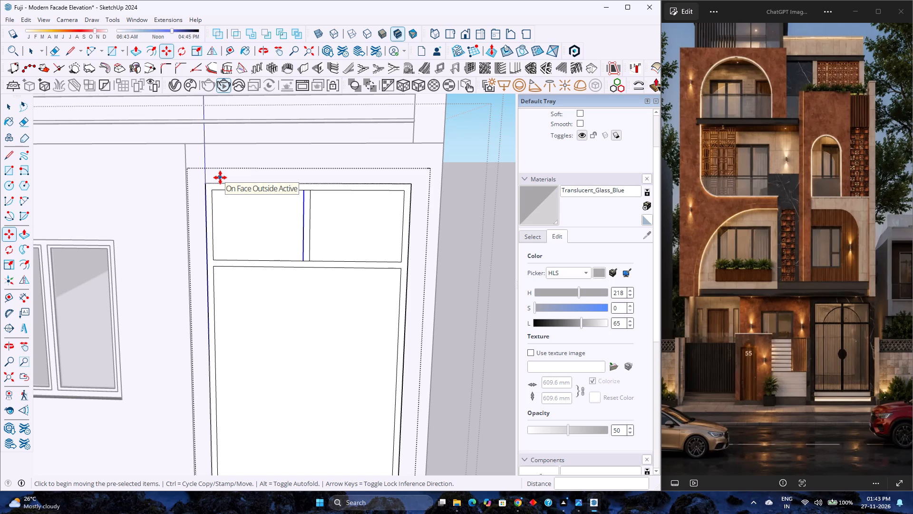
Erase the short edge segments at the mullion's top and bottom so it merges with the frame and rail.
key("e")
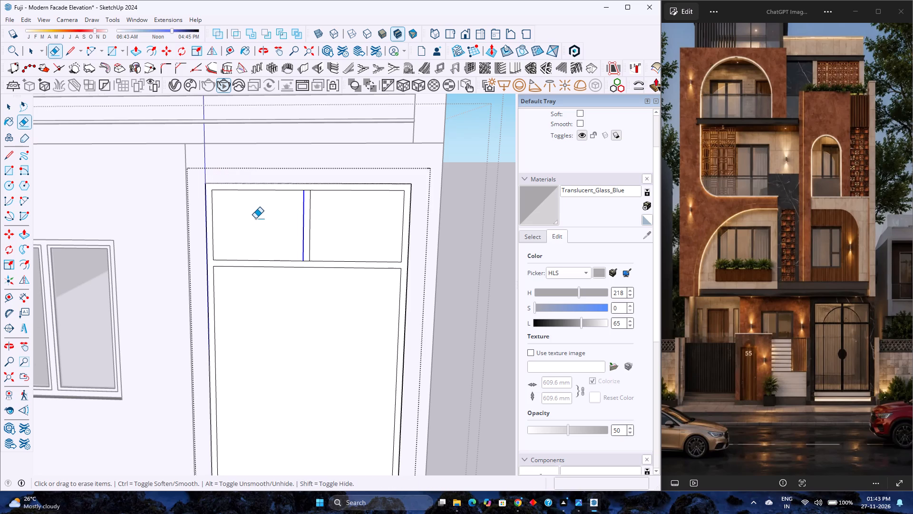
scroll(307, 265, "up", 5)
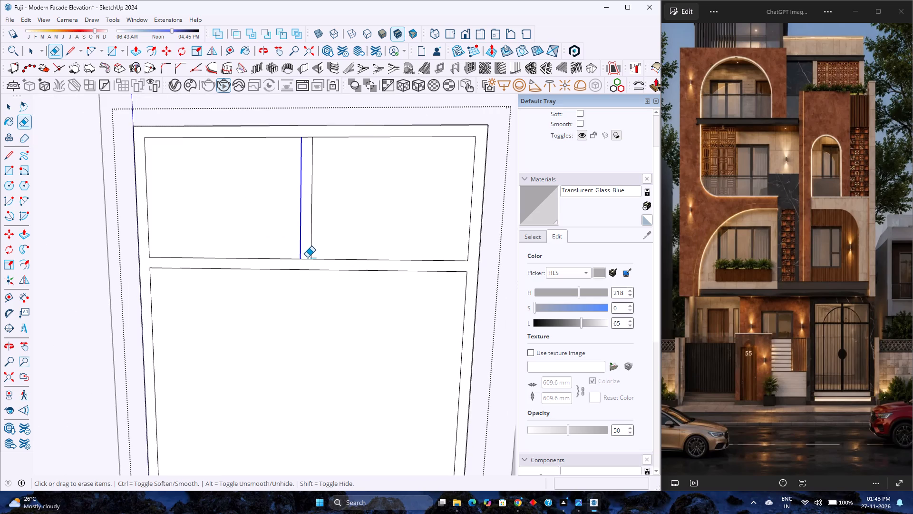
left_click(307, 257)
left_click(308, 138)
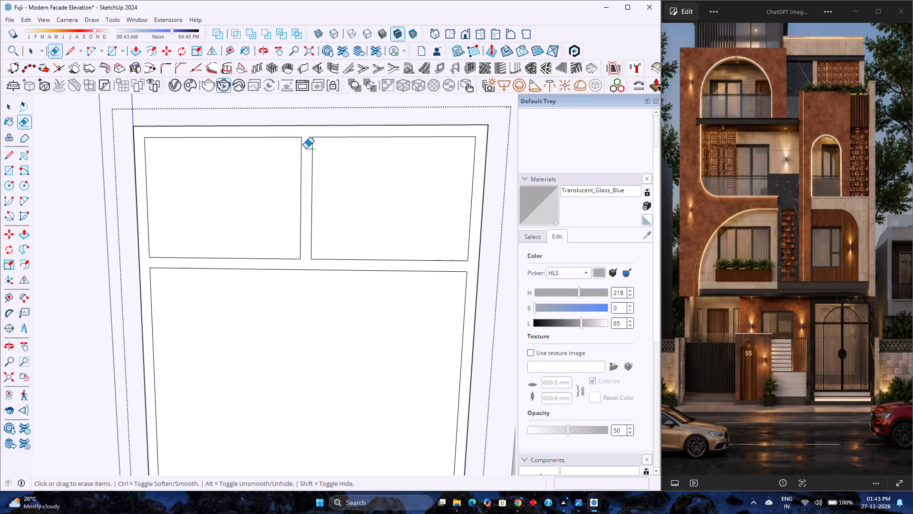
Delete the two upper pane faces and the large lower panel face, leaving only the gate's frame.
key("space")
left_click(279, 178)
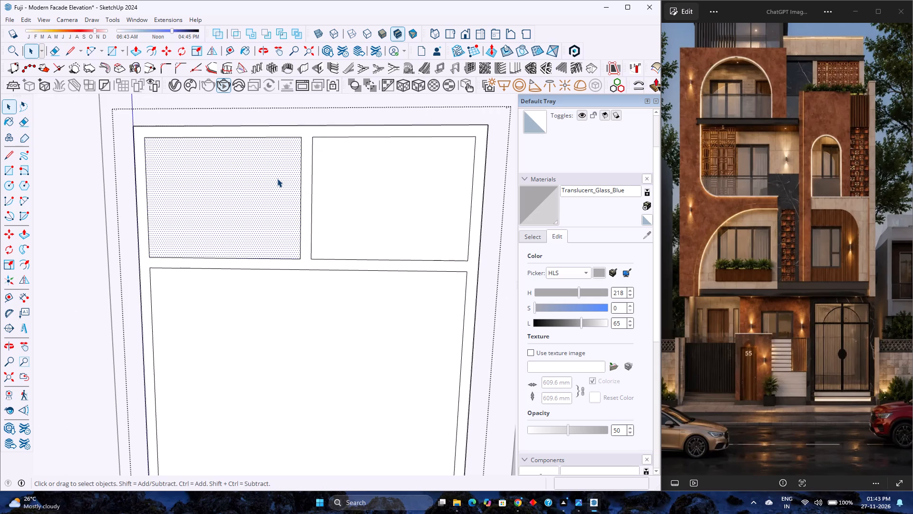
key("Delete")
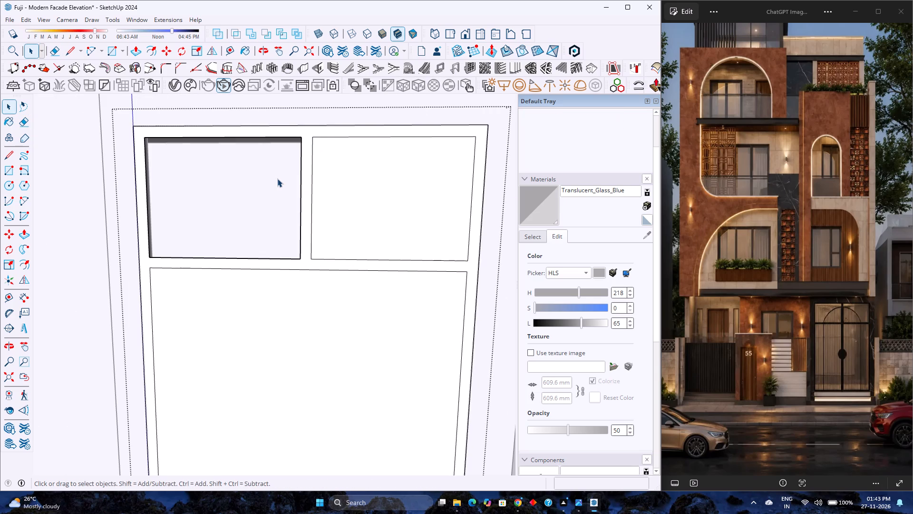
left_click(428, 231)
scroll(371, 240, "down", 4)
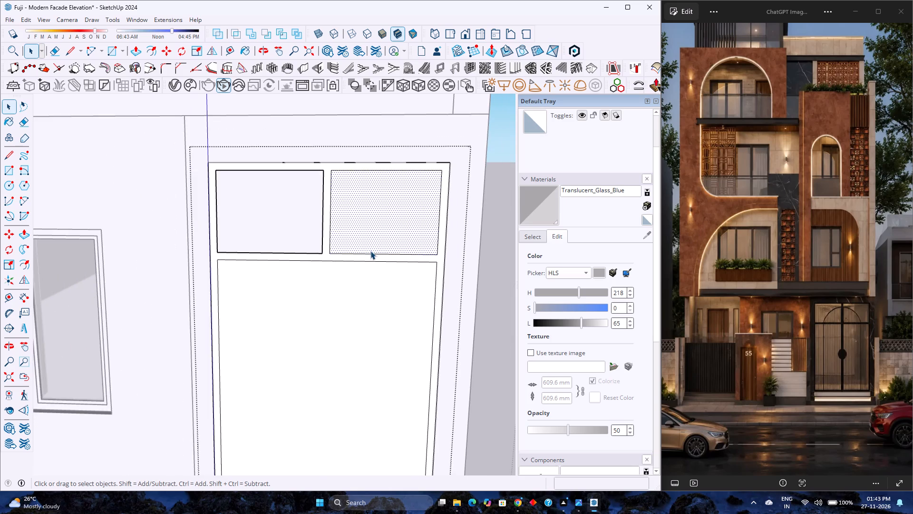
scroll(370, 251, "down", 4)
middle_click_drag(369, 257, 213, 275)
middle_click(213, 275)
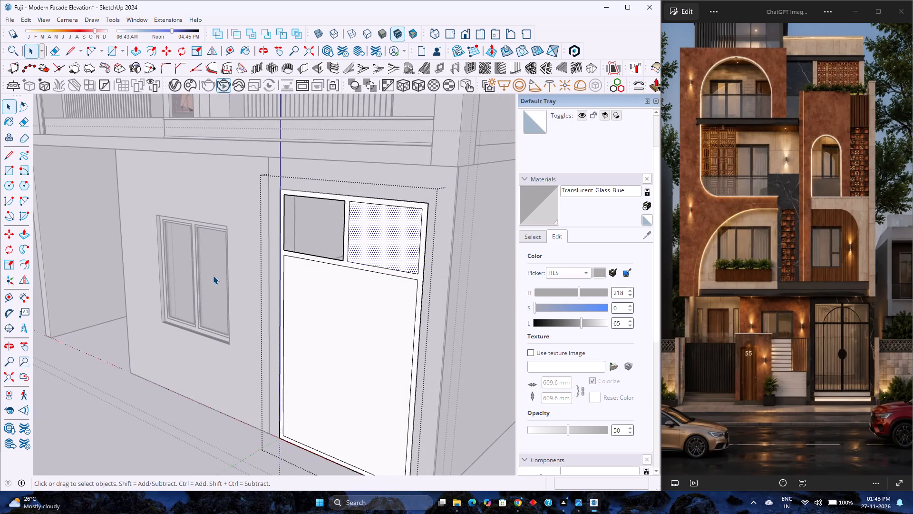
key("Delete")
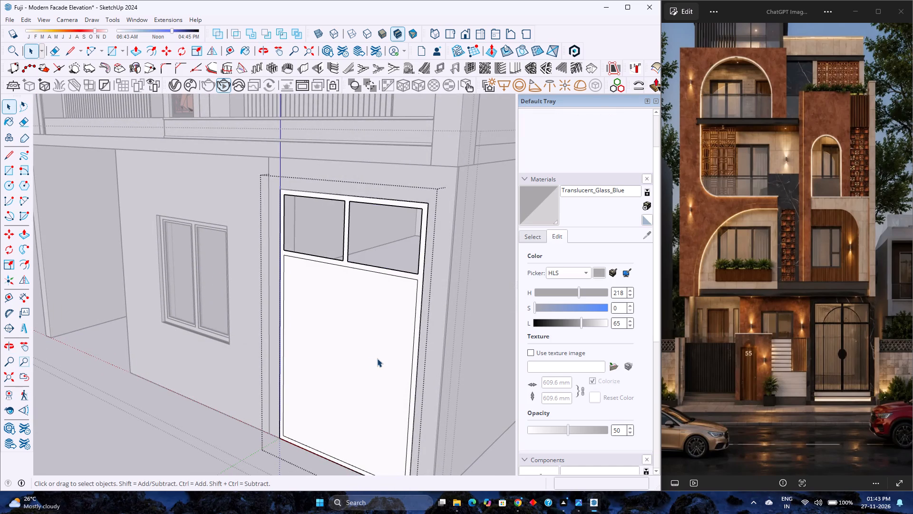
left_click(377, 358)
key("Delete")
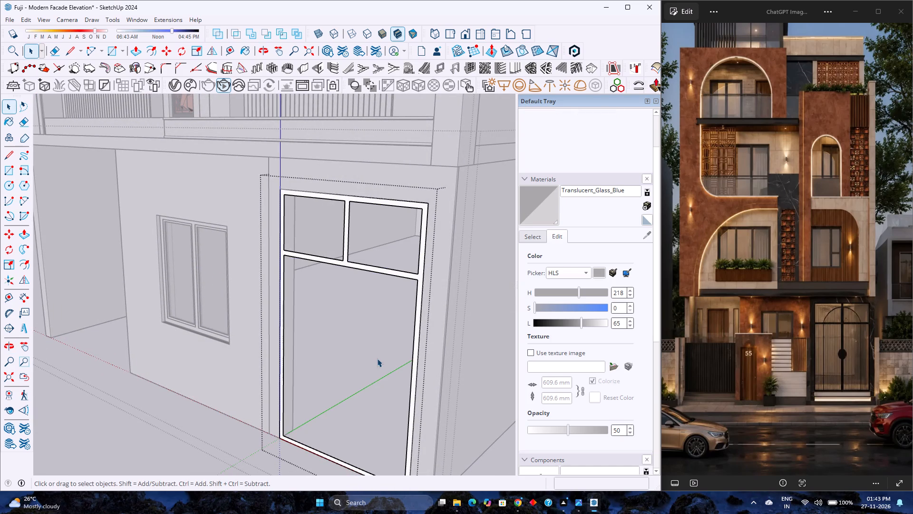
Select the whole connected gate frame and make it a group.
scroll(418, 282, "up", 2)
triple_click(420, 277)
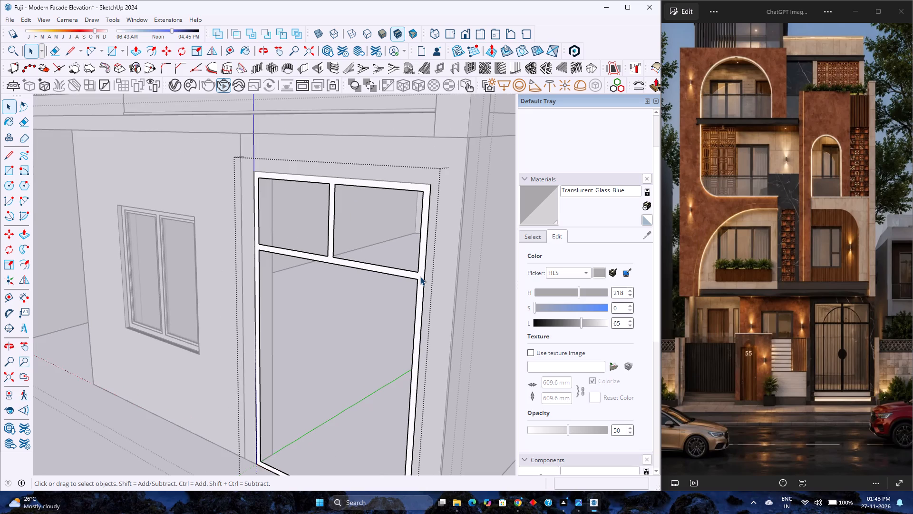
right_click(420, 277)
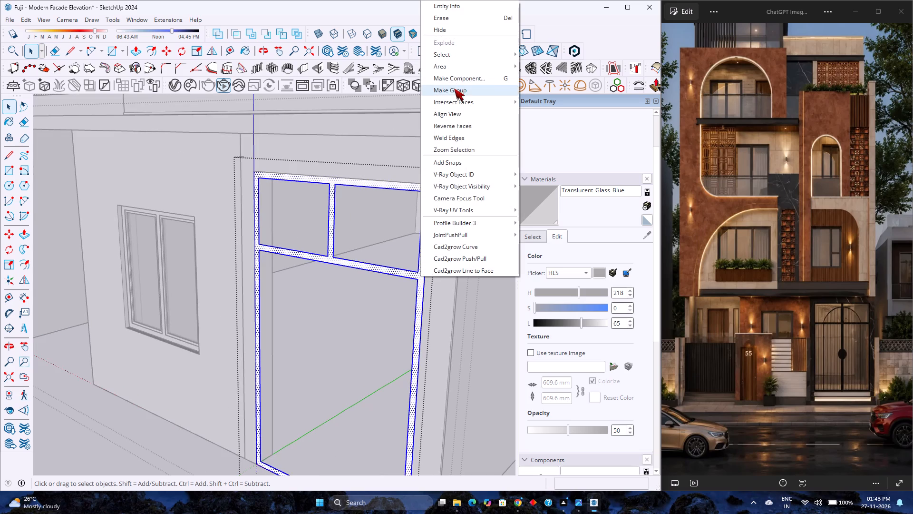
left_click(454, 89)
Inside the frame group, extrude the frame face 2 inches outward.
double_click(422, 277)
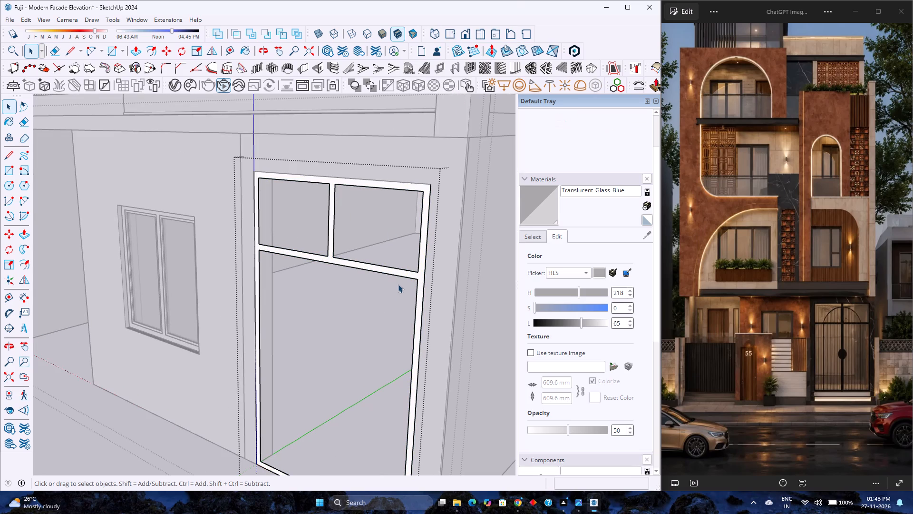
left_click(137, 49)
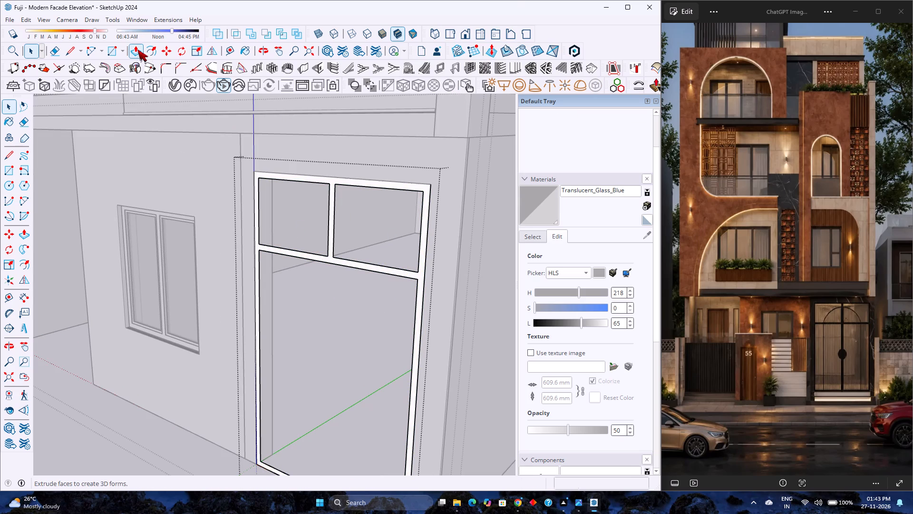
left_click(418, 285)
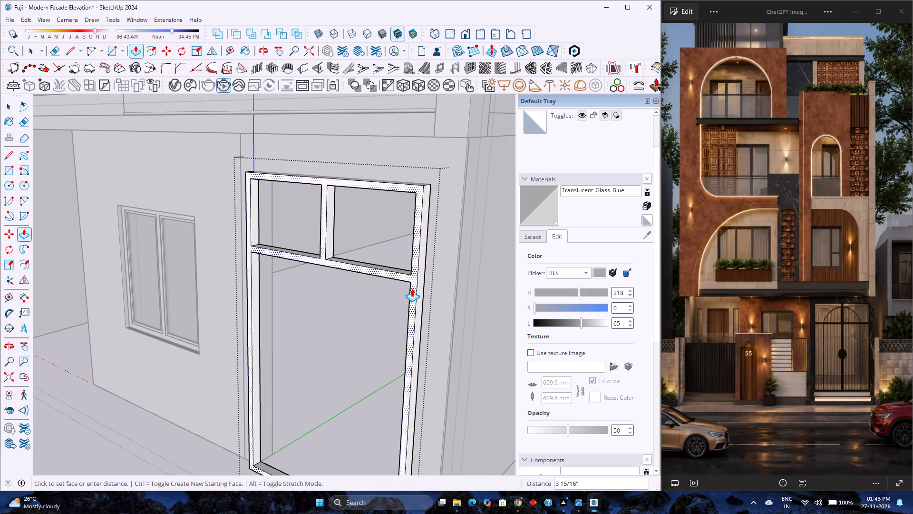
key("2")
key("Return")
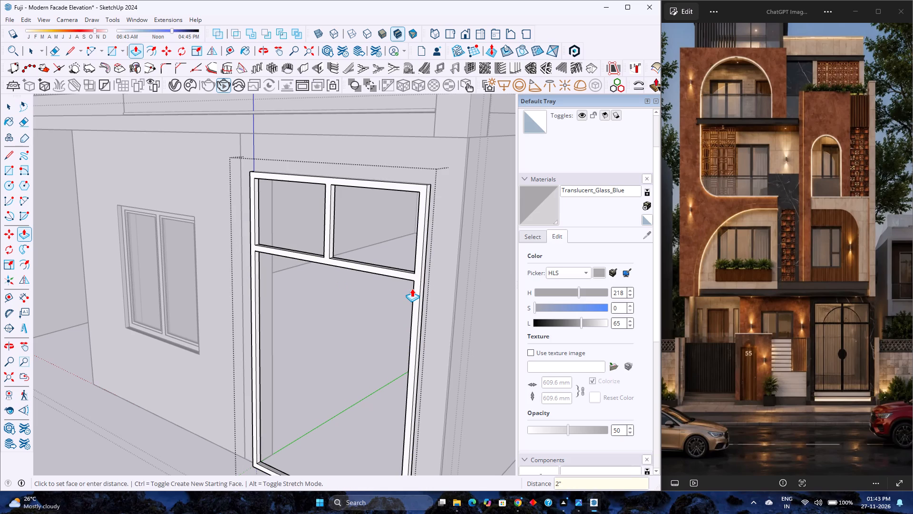
scroll(409, 288, "down", 6)
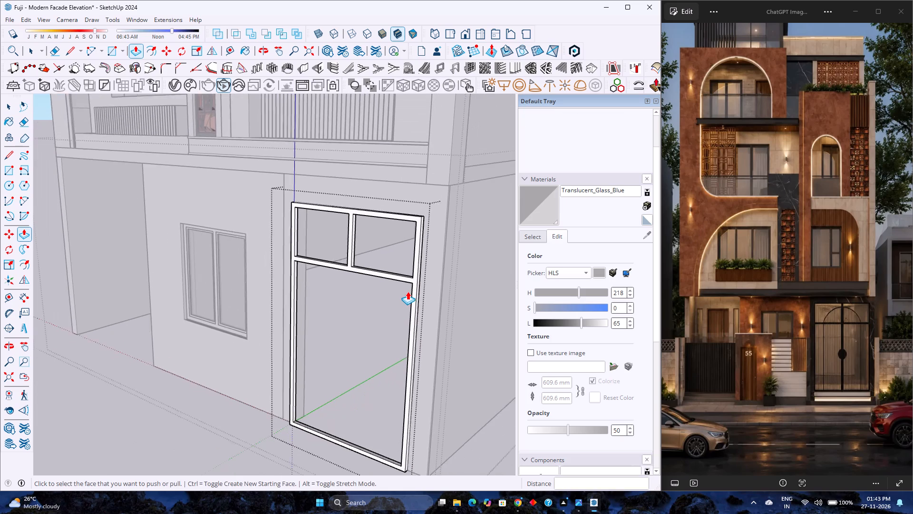
key("space")
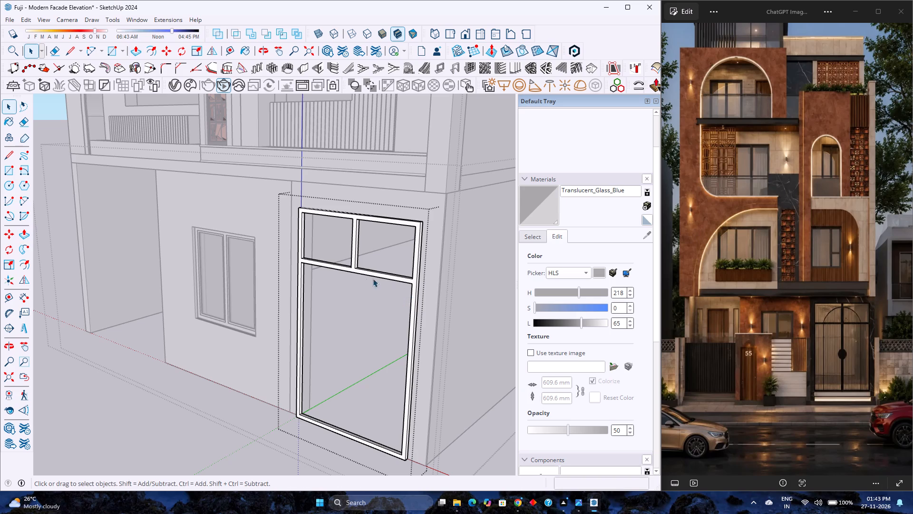
Trace the outer edge of the gate frame's upper-left opening with a line to fill it with a face.
scroll(358, 271, "up", 6)
middle_click_drag(358, 271, 337, 309, "shift")
middle_click_drag(348, 309, 426, 298)
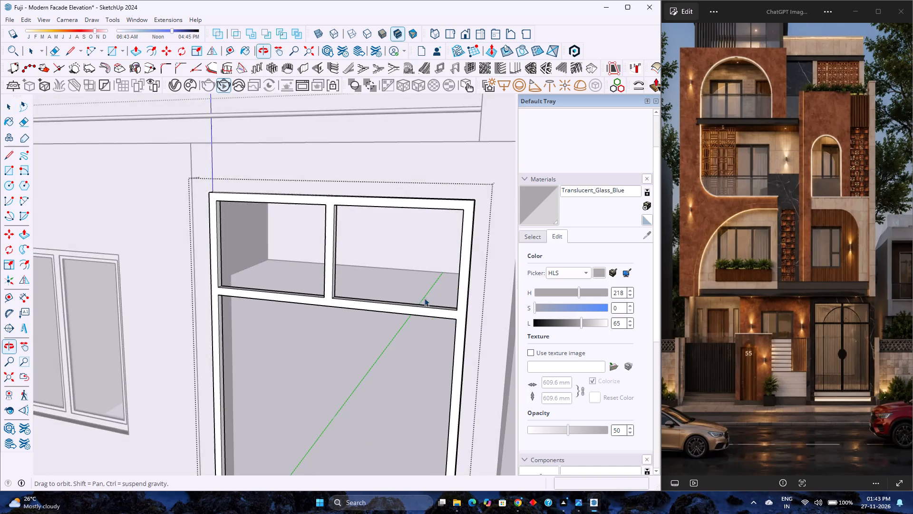
scroll(402, 295, "down", 3)
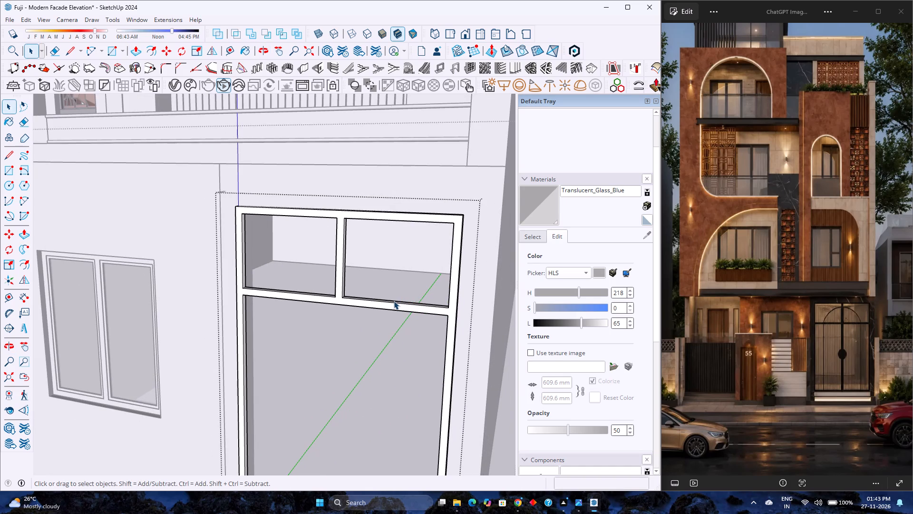
double_click(367, 306)
scroll(367, 306, "up", 3)
scroll(276, 287, "up", 1)
middle_click_drag(268, 286, 269, 288)
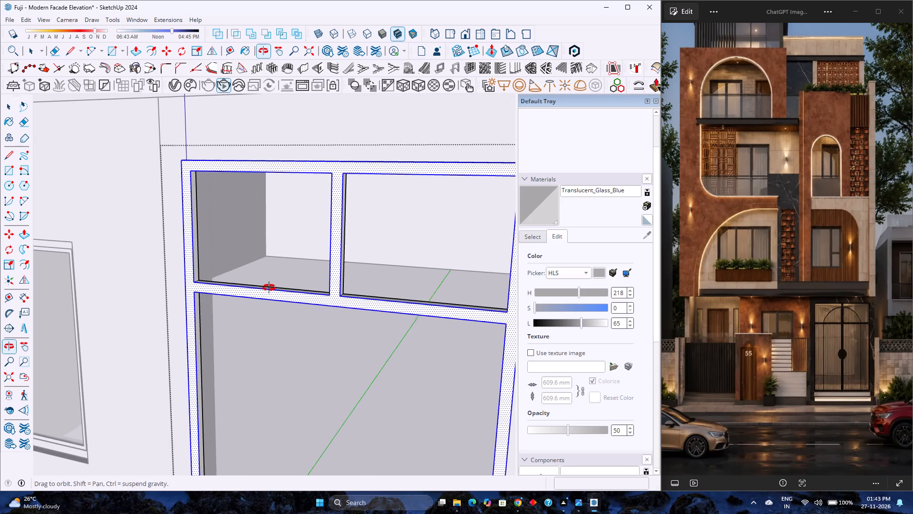
middle_click_drag(269, 288, 275, 298)
scroll(278, 300, "down", 3)
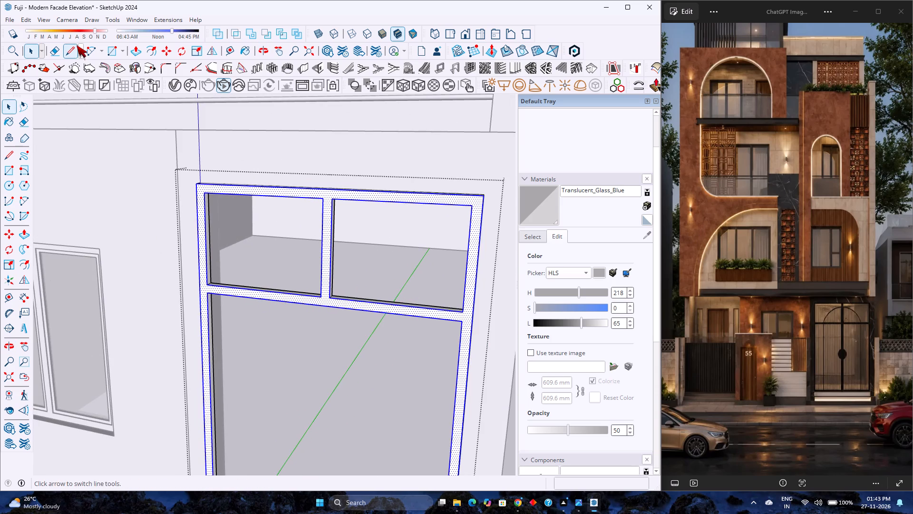
left_click(77, 45)
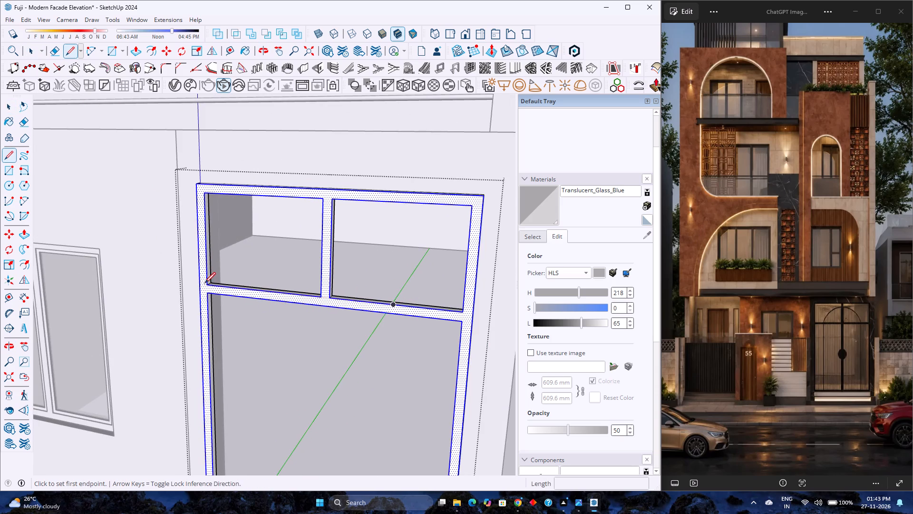
left_click(206, 283)
left_click(202, 193)
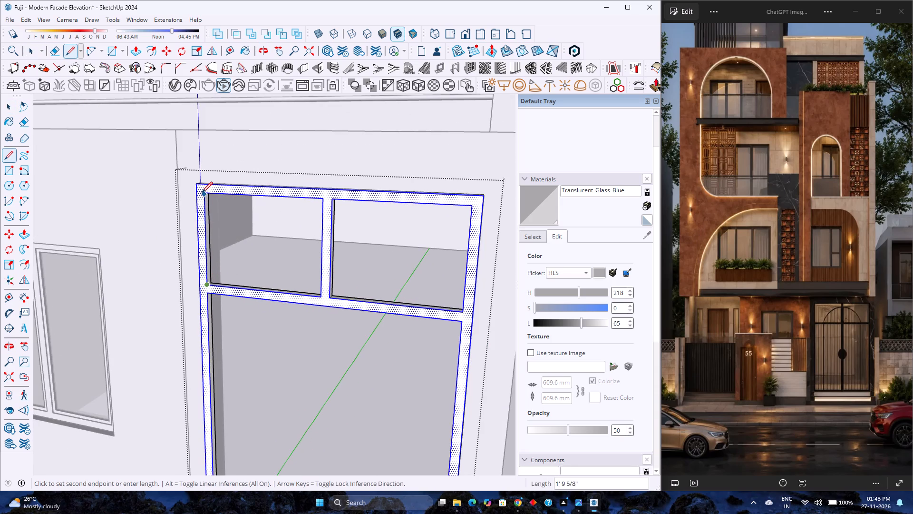
key("Escape")
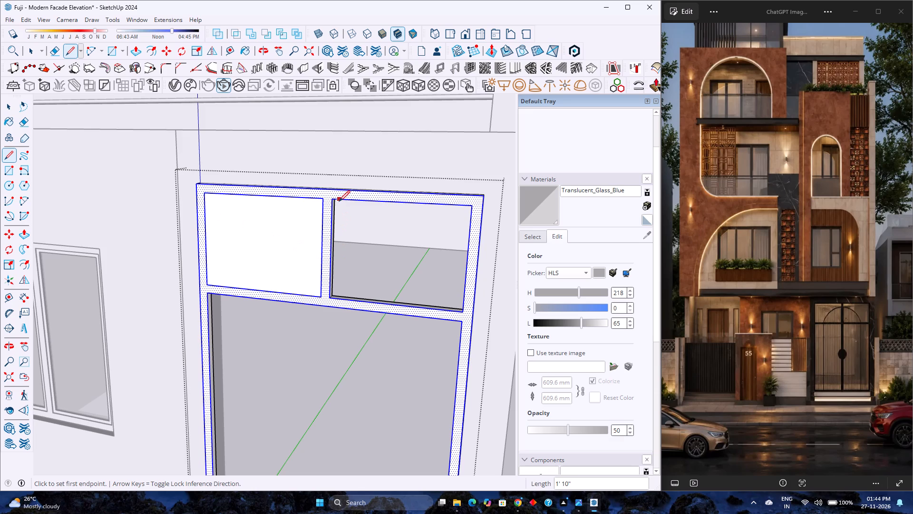
key("space")
scroll(298, 231, "down", 1)
left_click(295, 236)
scroll(295, 238, "down", 2)
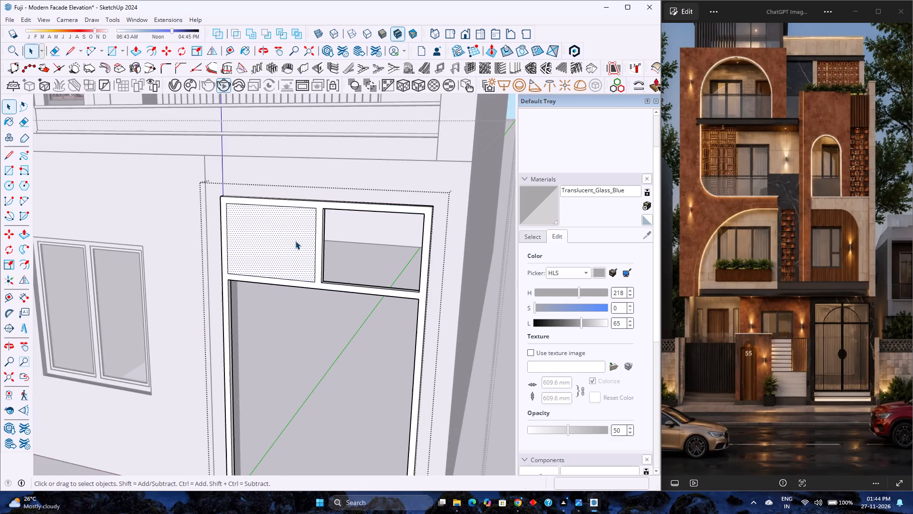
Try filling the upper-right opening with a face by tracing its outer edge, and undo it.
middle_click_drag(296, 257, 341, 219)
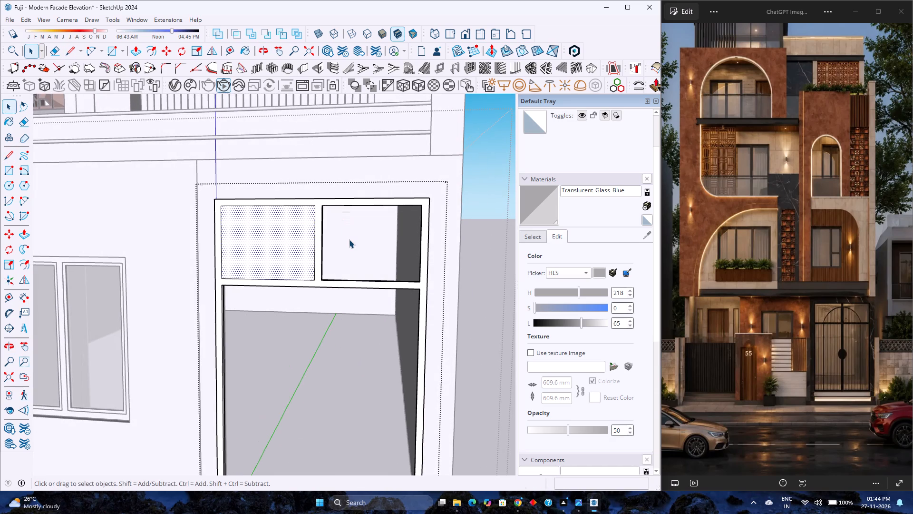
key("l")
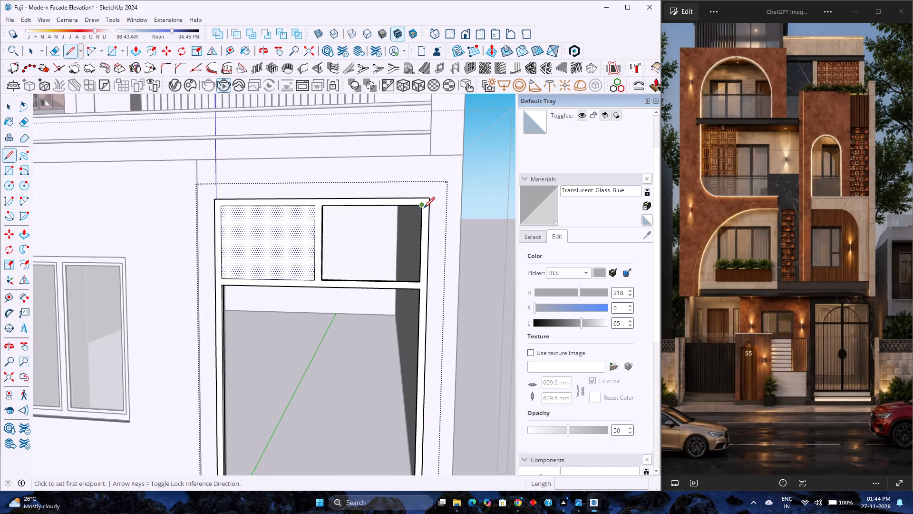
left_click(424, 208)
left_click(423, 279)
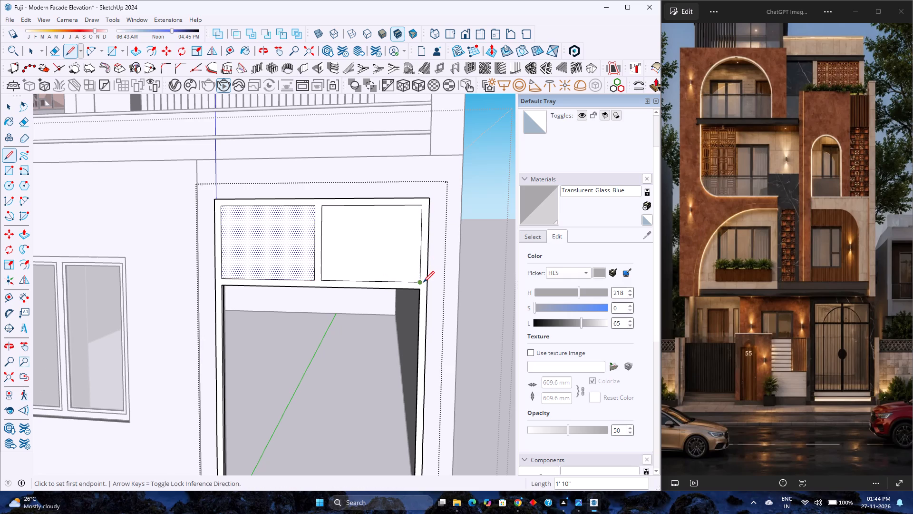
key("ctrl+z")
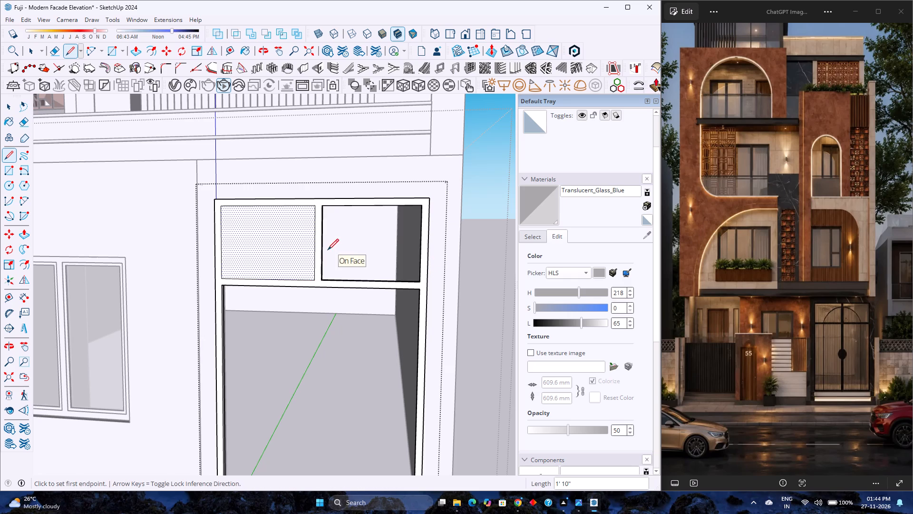
Check the widths of both upper openings along their bottom edges with the Dimension tool, without placing dimensions.
key("space")
scroll(272, 253, "up", 2)
middle_click_drag(278, 255, 316, 270)
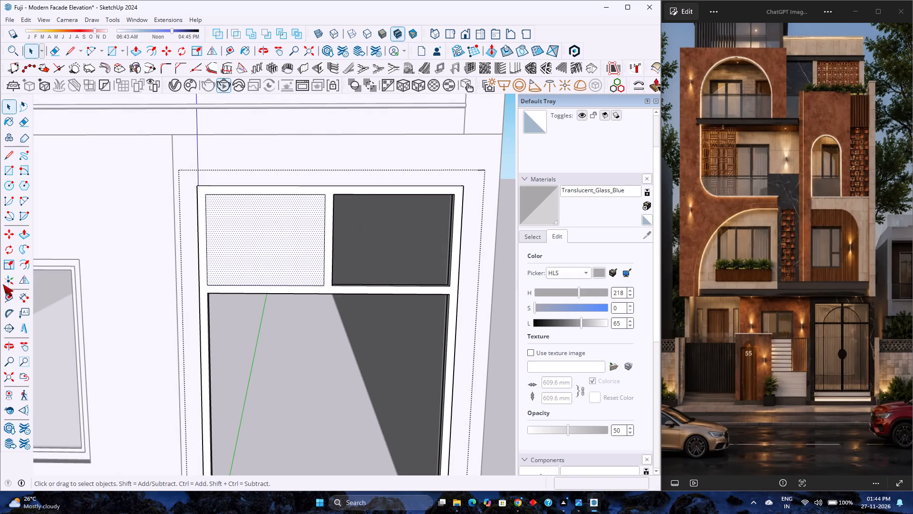
left_click(21, 297)
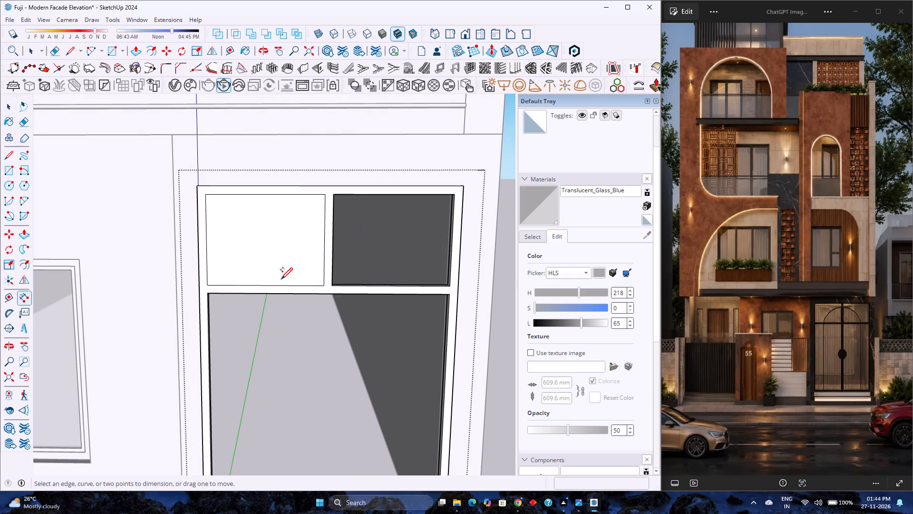
left_click(283, 285)
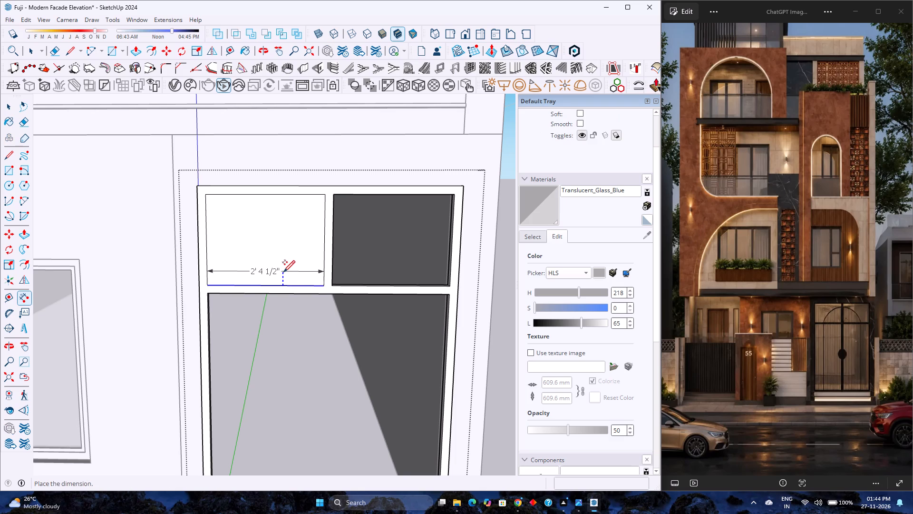
key("Escape")
left_click(367, 287)
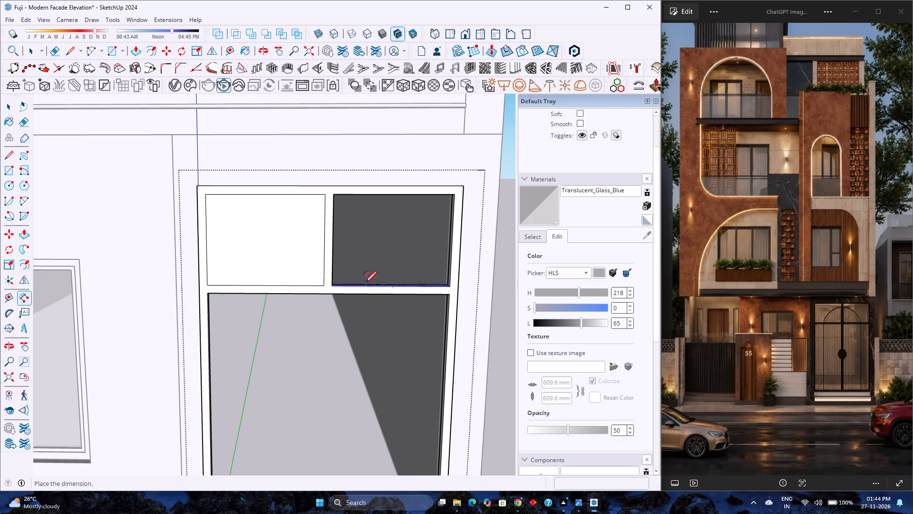
key("Escape")
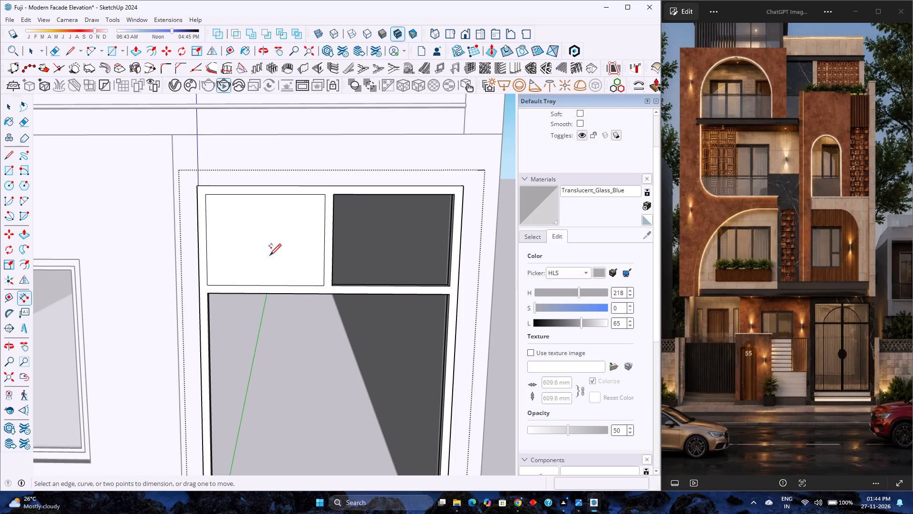
Make the upper-left pane's face and its border edges a group.
key("space")
double_click(263, 248)
right_click(263, 247)
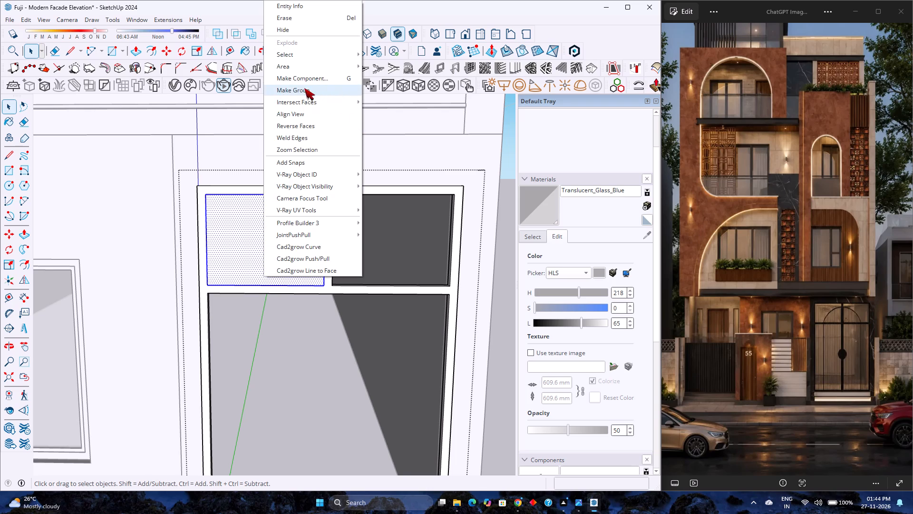
left_click(304, 88)
Inside the upper-left pane group, offset the face's border 0.5 inch inward.
double_click(294, 232)
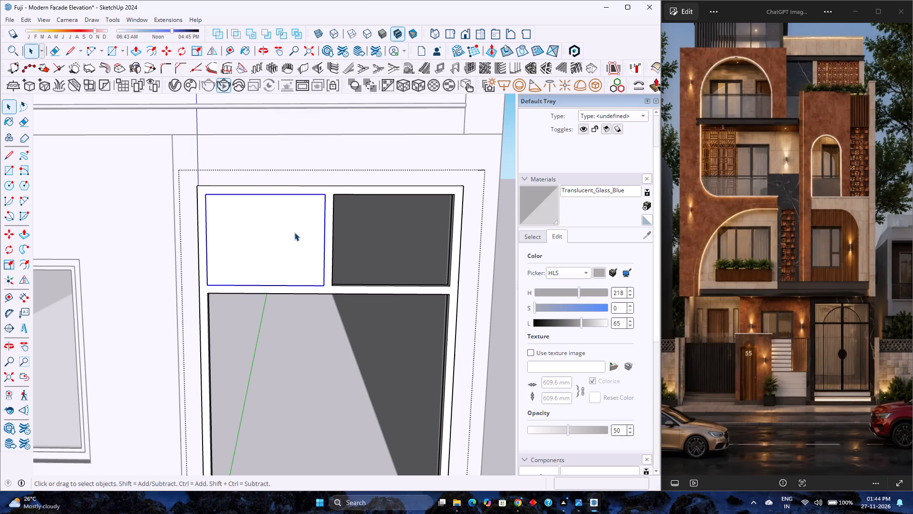
scroll(298, 237, "up", 3)
middle_click_drag(298, 237, 232, 252)
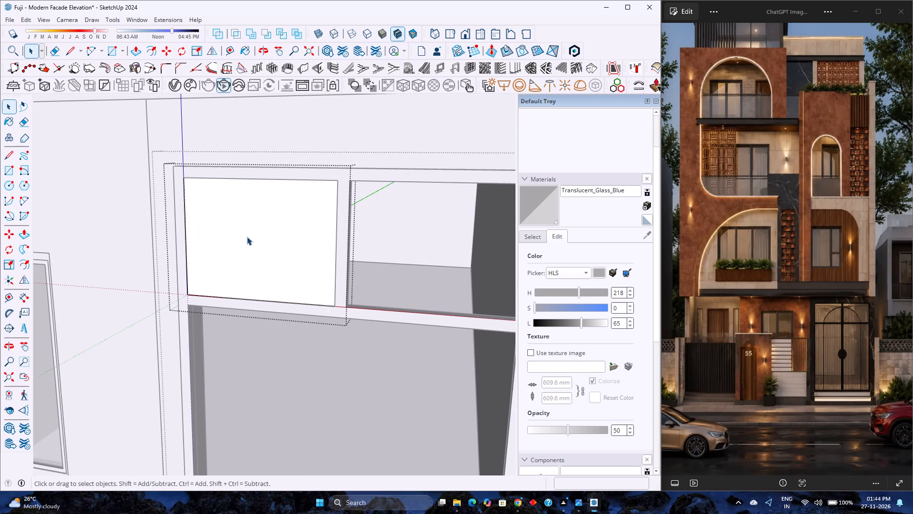
left_click(153, 49)
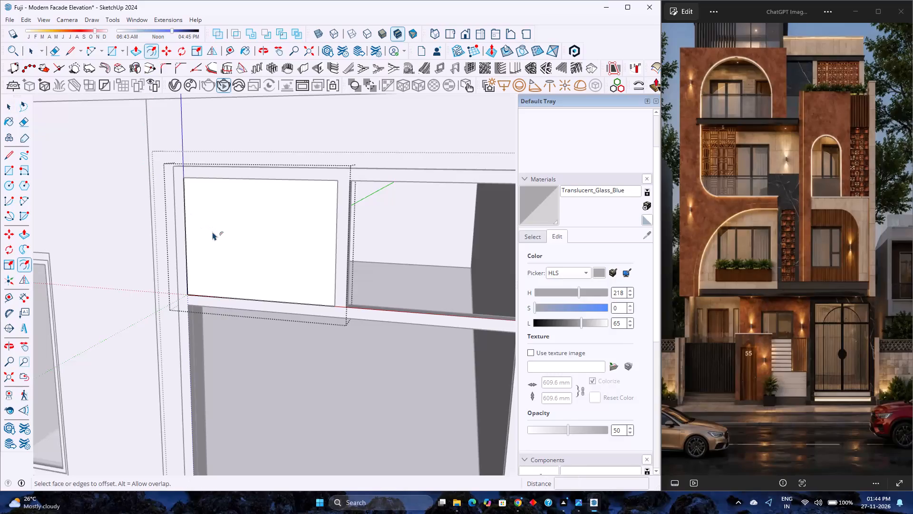
left_click(215, 232)
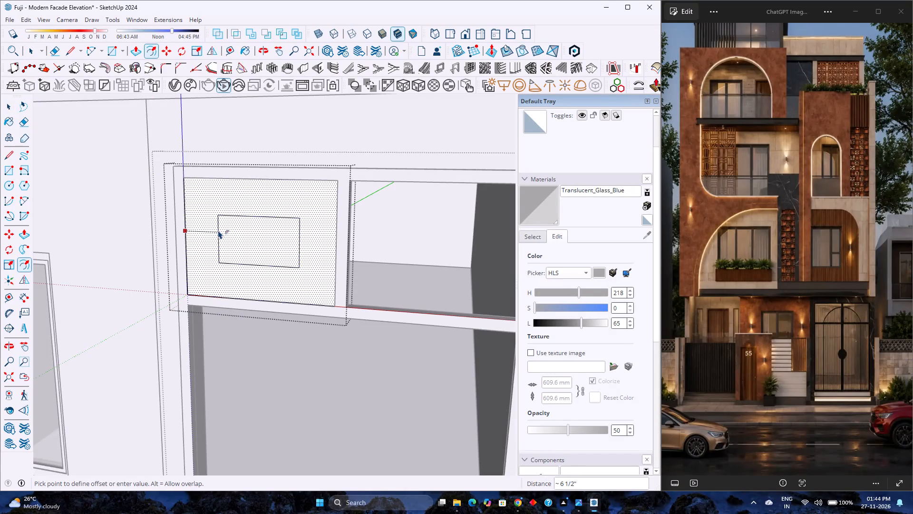
type("0.5")
key("Return")
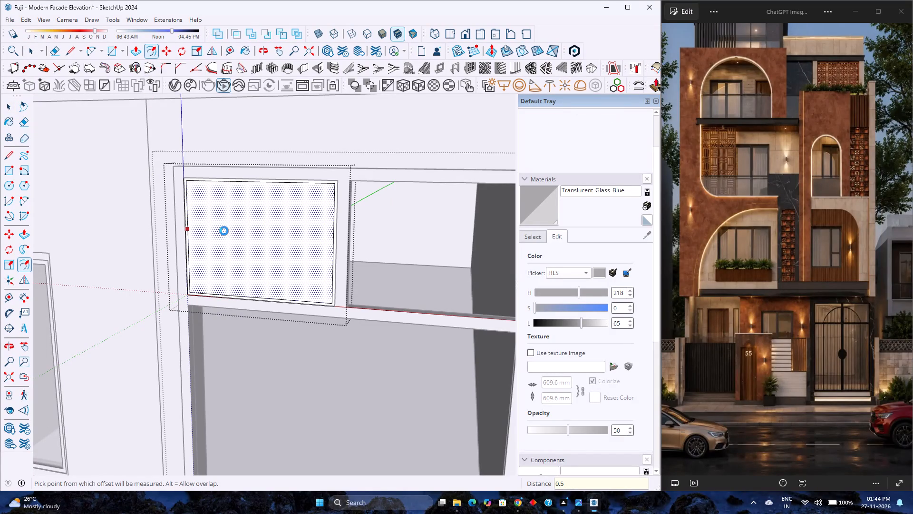
key("space")
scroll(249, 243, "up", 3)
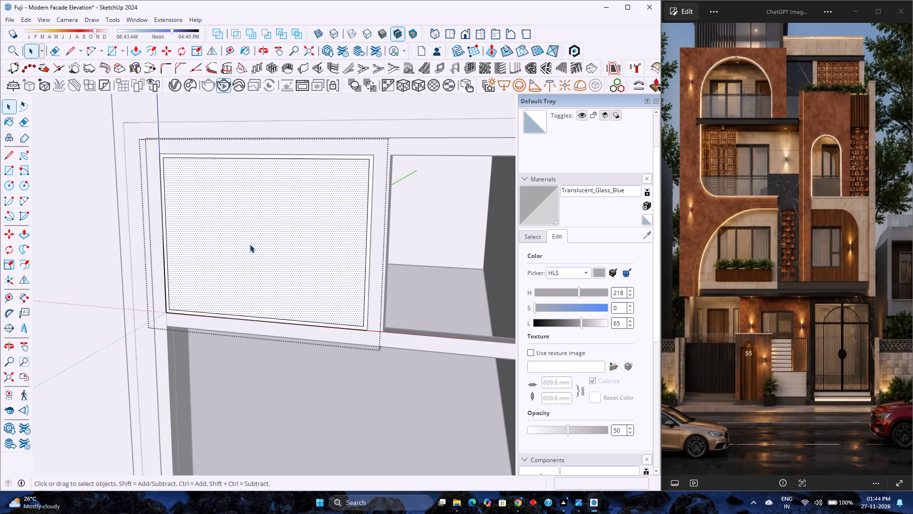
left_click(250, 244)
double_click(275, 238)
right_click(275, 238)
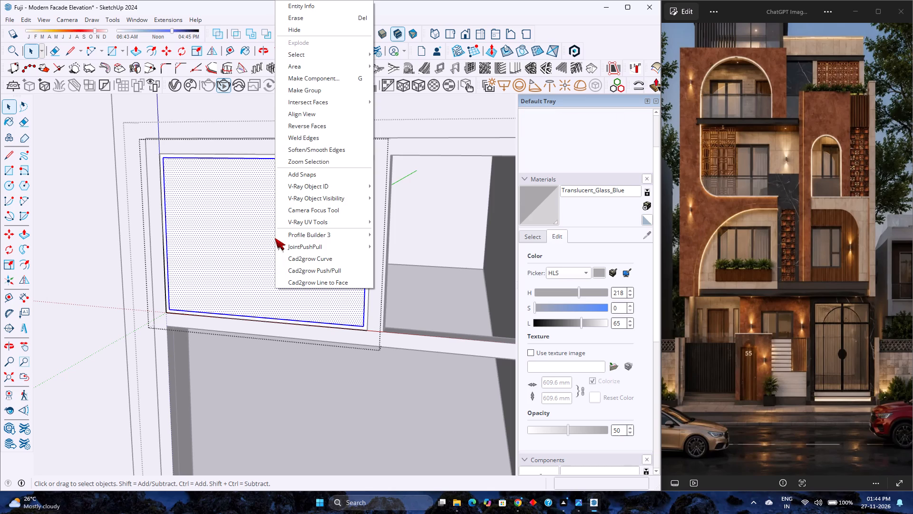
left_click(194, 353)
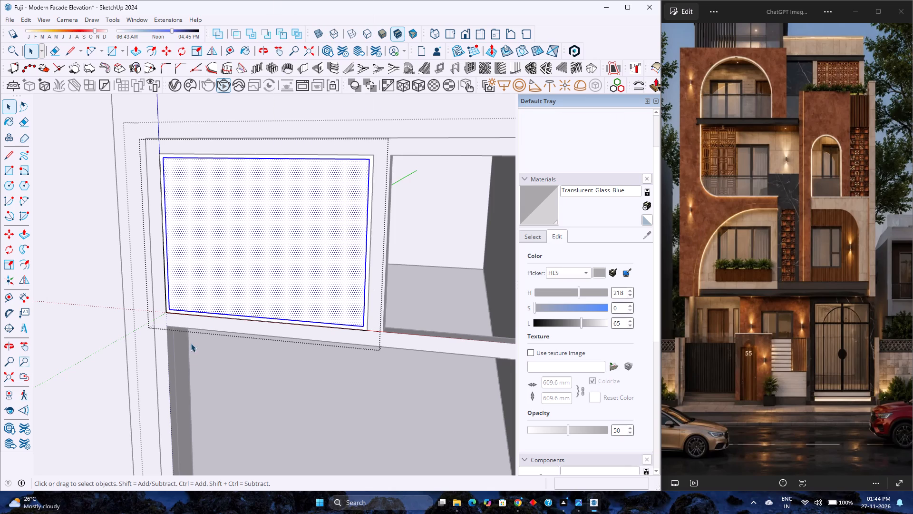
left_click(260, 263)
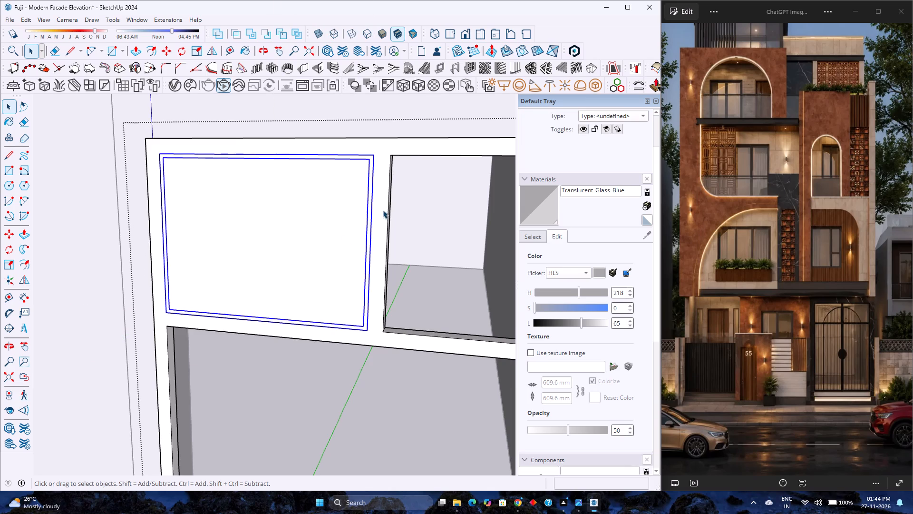
Inside the upper-left pane group, extrude the narrow border face 1 inch outward.
scroll(377, 204, "up", 1)
left_click(368, 202)
scroll(369, 202, "up", 2)
double_click(369, 202)
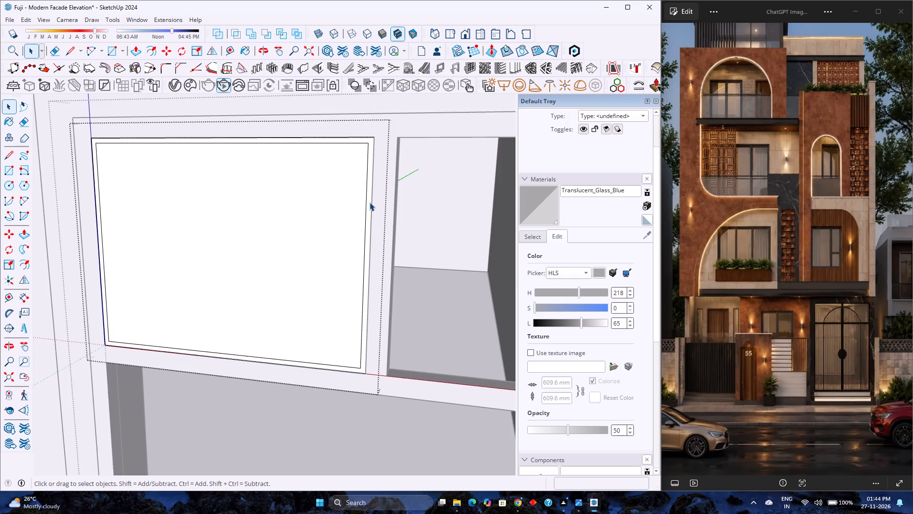
scroll(369, 202, "up", 2)
left_click(369, 202)
left_click(369, 202)
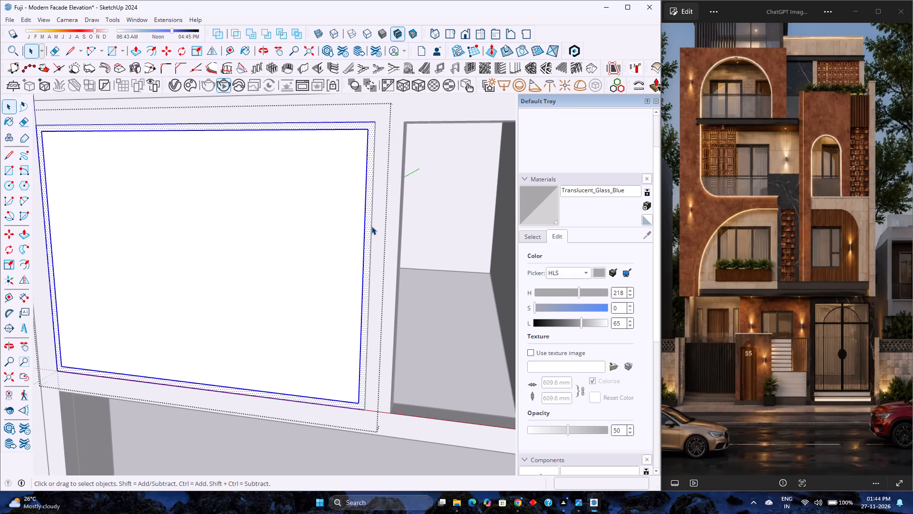
middle_click_drag(373, 224, 340, 277)
middle_click(340, 277)
key("p")
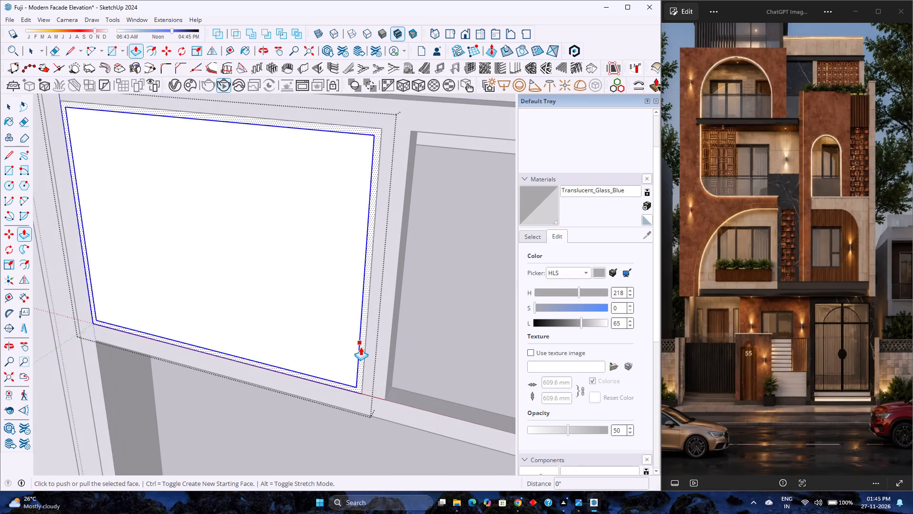
left_click(363, 343)
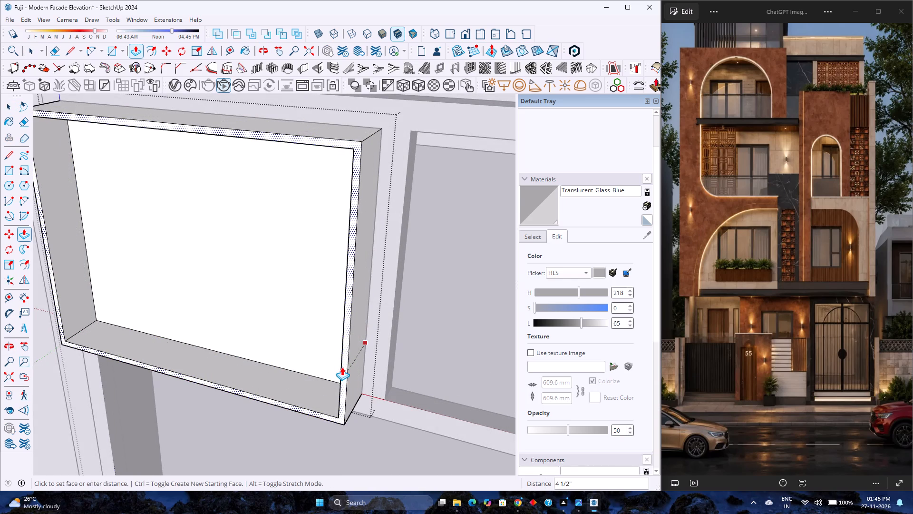
key("1")
key("Return")
key("space")
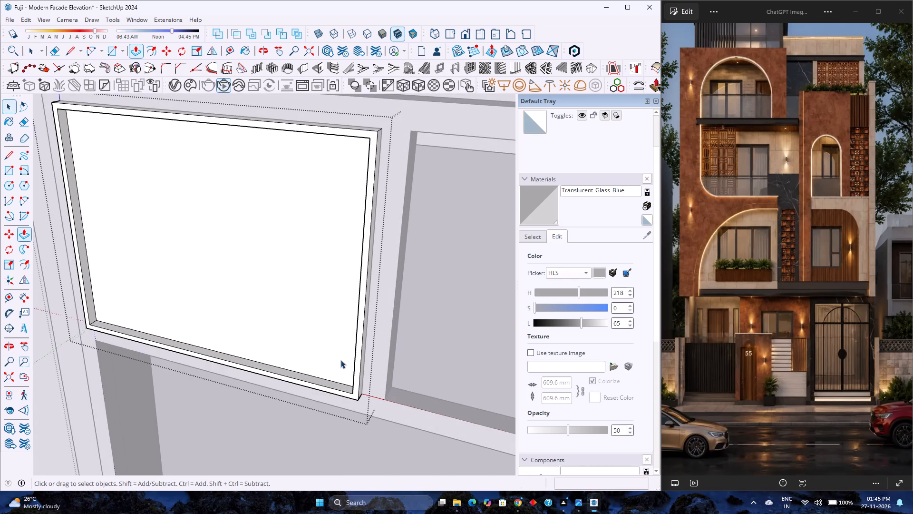
Make the inner pane face, with its edges, a separate group within the border.
double_click(296, 323)
right_click(296, 323)
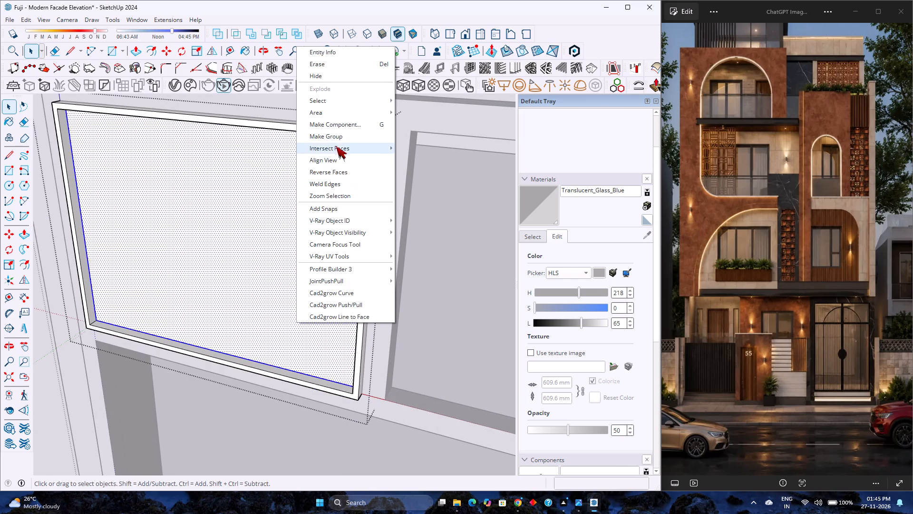
left_click(335, 139)
Paint the inner pane group with the Translucent_Glass_Blue material.
left_click(528, 236)
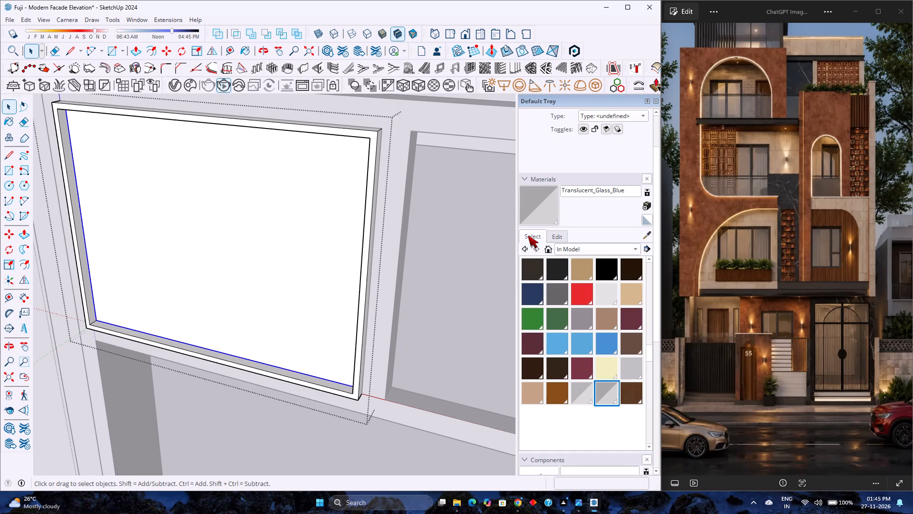
left_click(548, 200)
left_click(311, 288)
key("space")
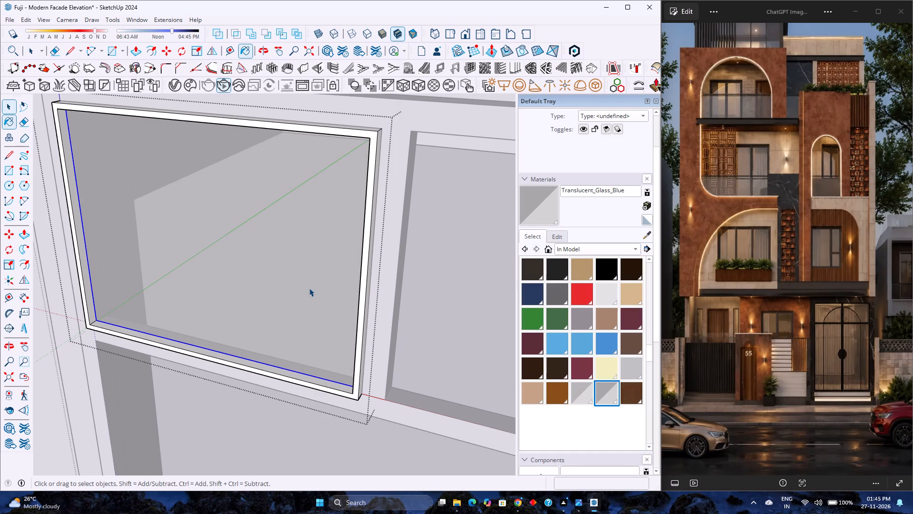
Inside the inner glass pane group, extrude the pane face 12 mm with Push/Pull.
double_click(309, 288)
left_click(309, 288)
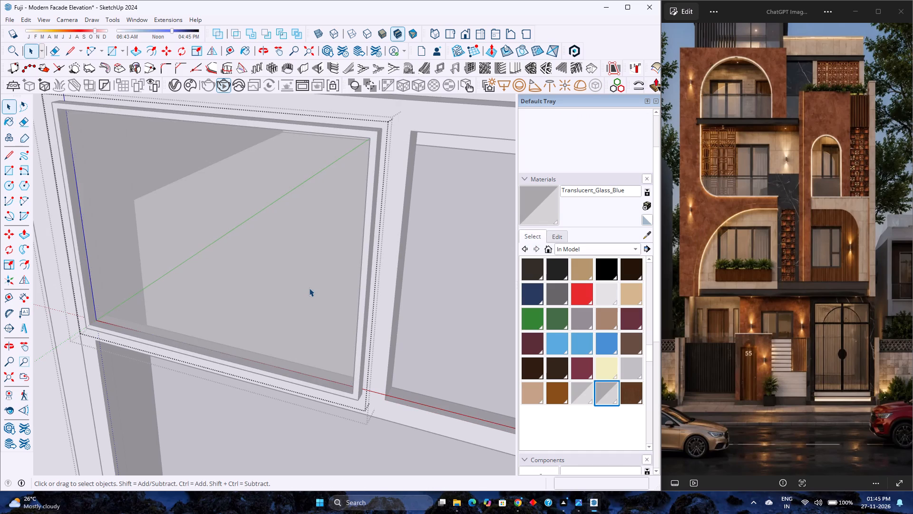
left_click(309, 288)
key("p")
left_click(309, 288)
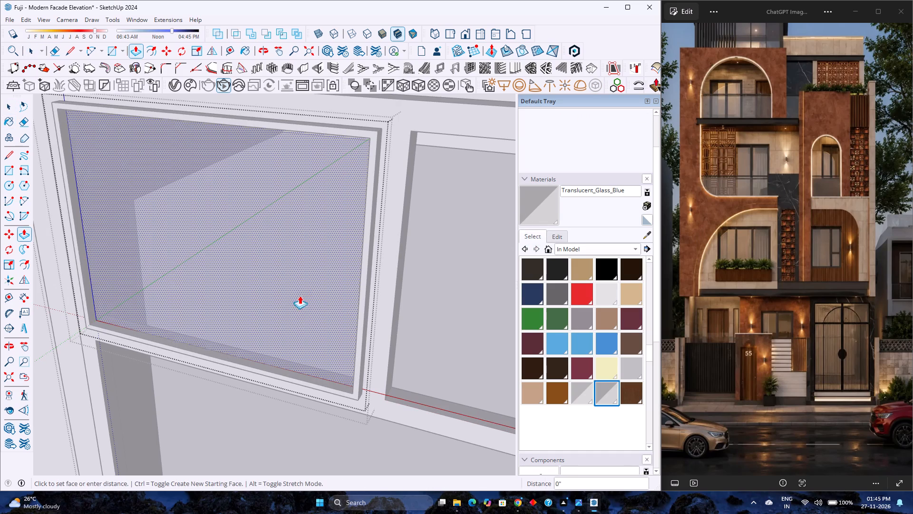
type("12")
type("mm")
key("Return")
key("space")
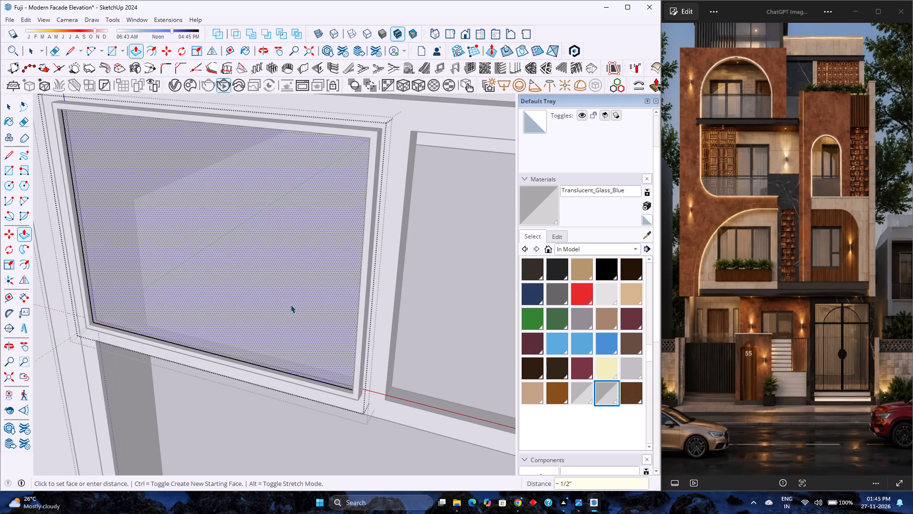
key("Escape")
Move the glass pane 1/4 inch outward from its lower corner to centre it within the border's depth.
left_click(291, 305)
scroll(142, 331, "up", 3)
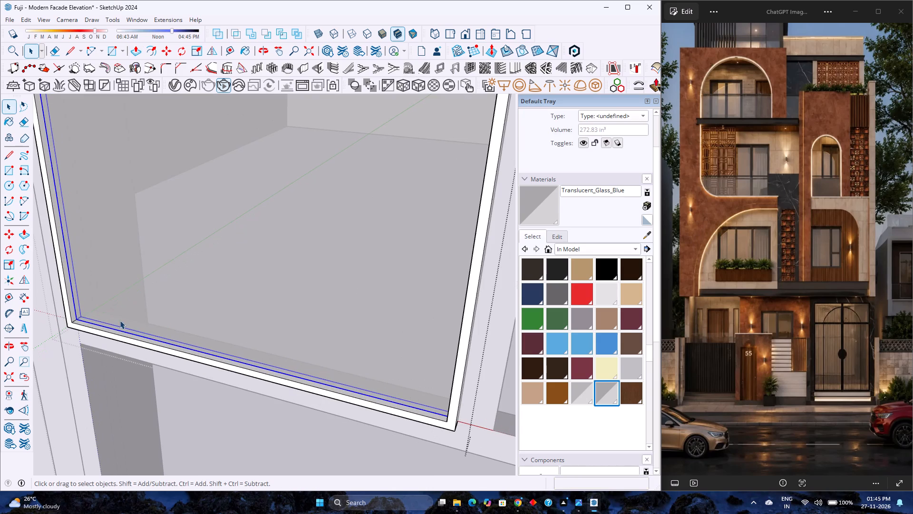
key("m")
scroll(119, 319, "down", 7)
scroll(58, 320, "up", 2)
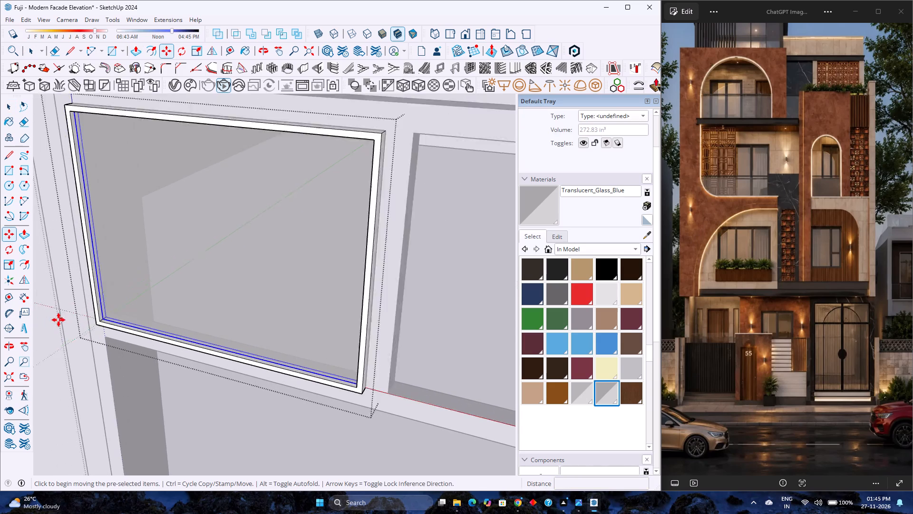
scroll(58, 320, "up", 2)
scroll(133, 324, "up", 1)
middle_click_drag(133, 324, 131, 363)
scroll(123, 340, "up", 7)
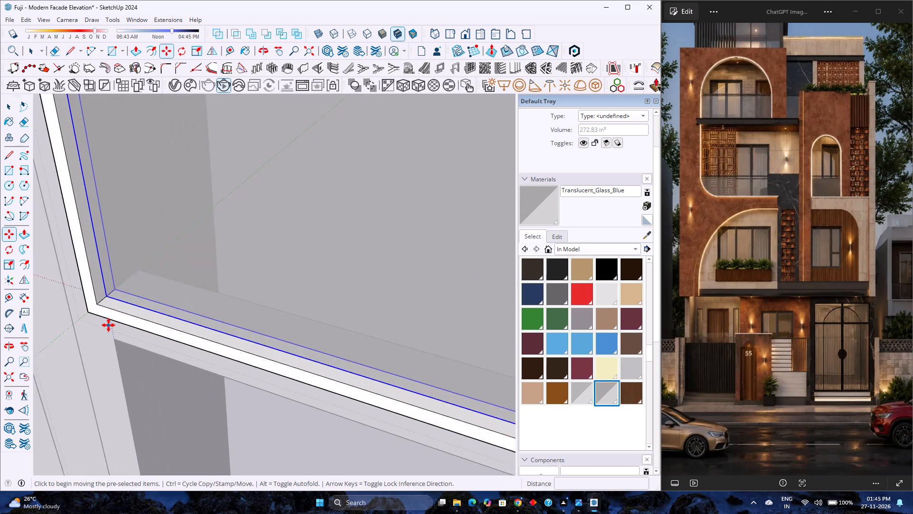
scroll(108, 325, "up", 7)
middle_click_drag(106, 304, 96, 361)
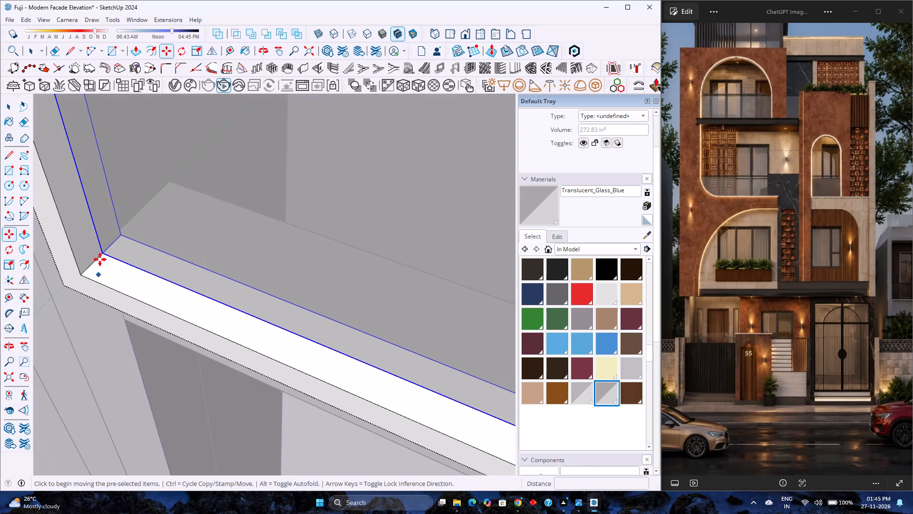
left_click(102, 251)
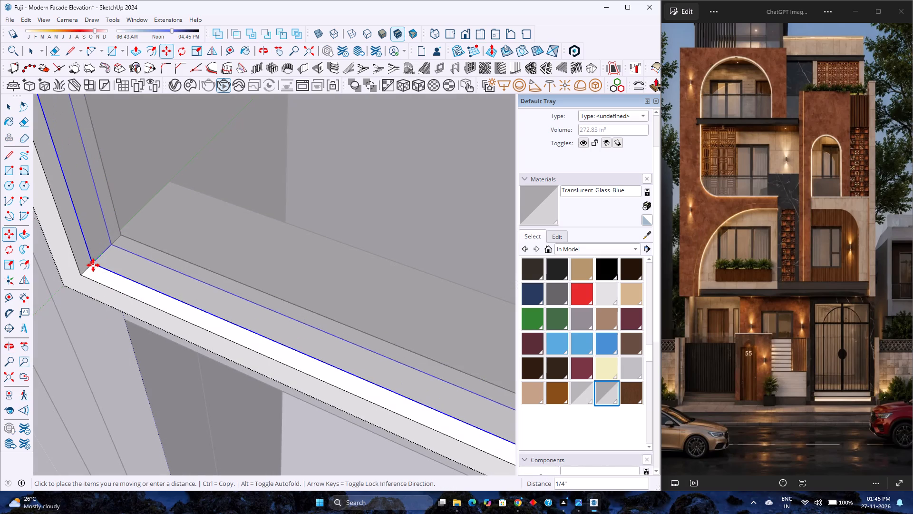
left_click(93, 265)
scroll(196, 282, "down", 6)
key("space")
scroll(196, 282, "down", 4)
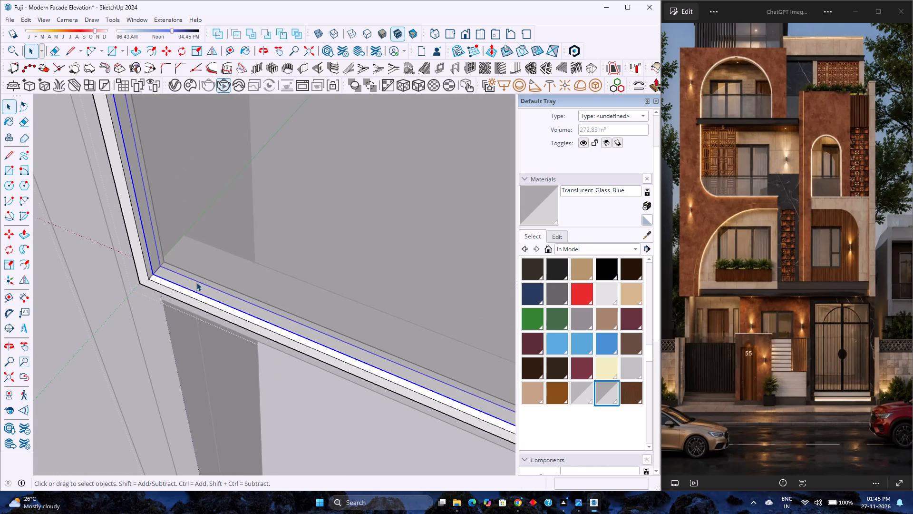
key("Escape")
Move the whole upper-left framed pane group 1.5 inches back into the gate frame's opening.
left_click(201, 305)
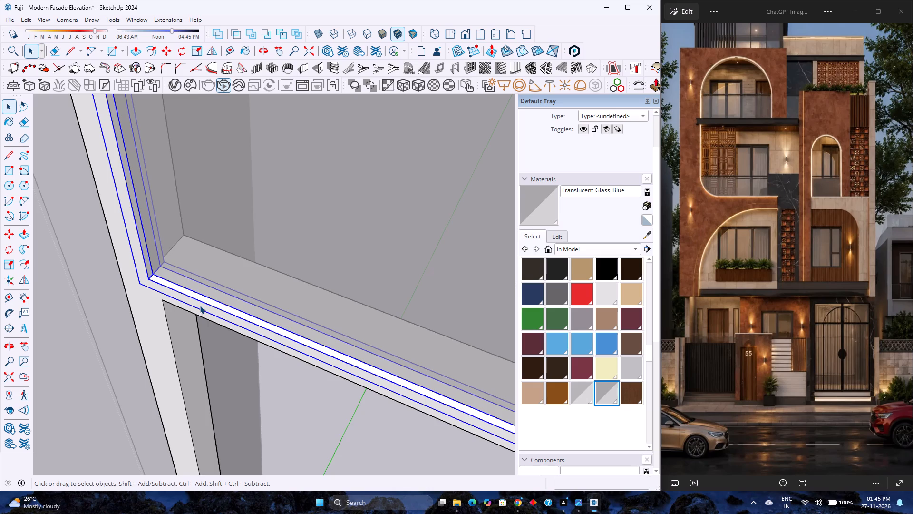
scroll(200, 306, "down", 6)
middle_click_drag(191, 321, 192, 295)
key("m")
scroll(192, 295, "down", 4)
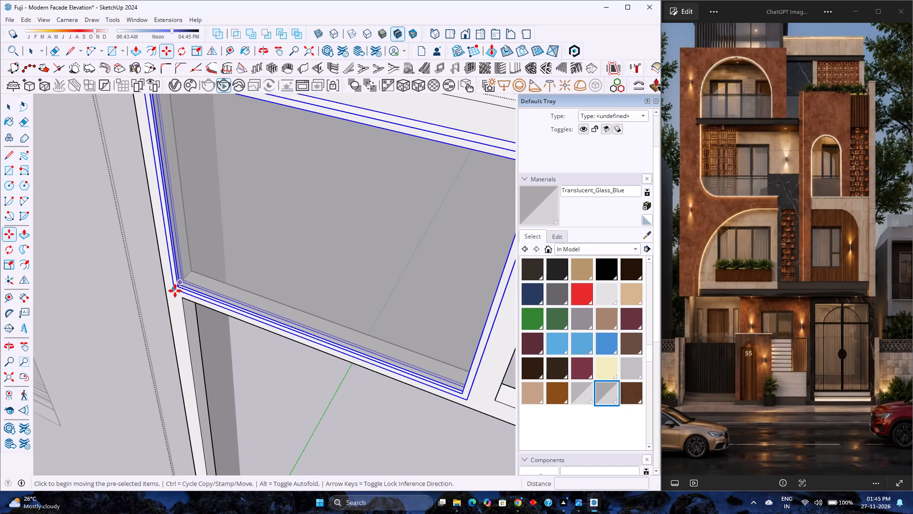
left_click(175, 291)
scroll(186, 276, "up", 3)
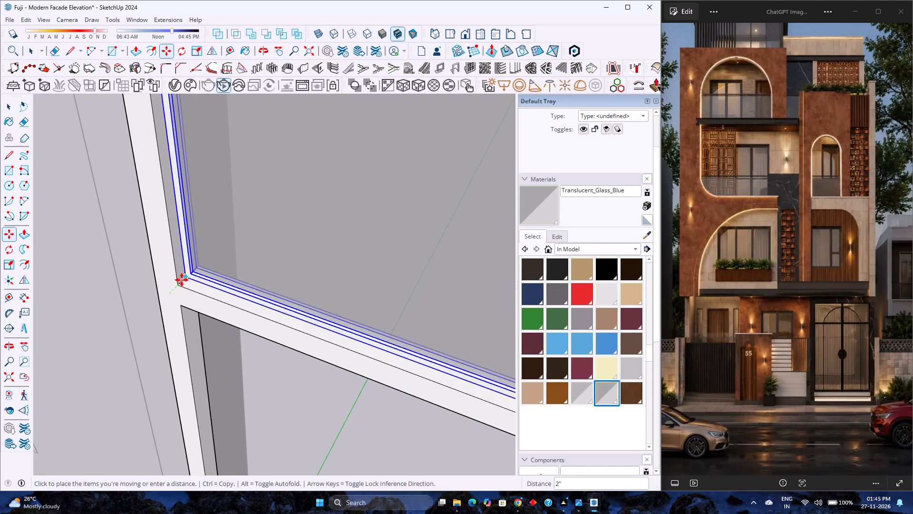
scroll(178, 286, "up", 4)
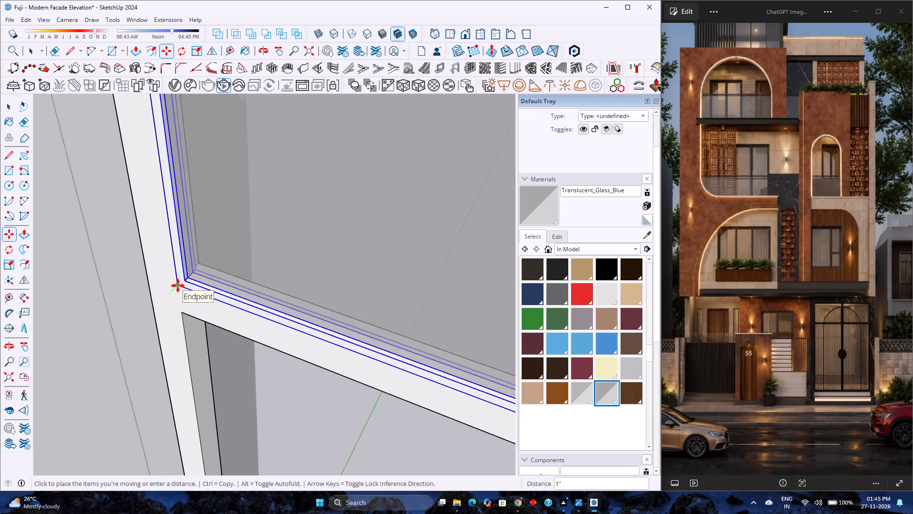
scroll(178, 286, "up", 4)
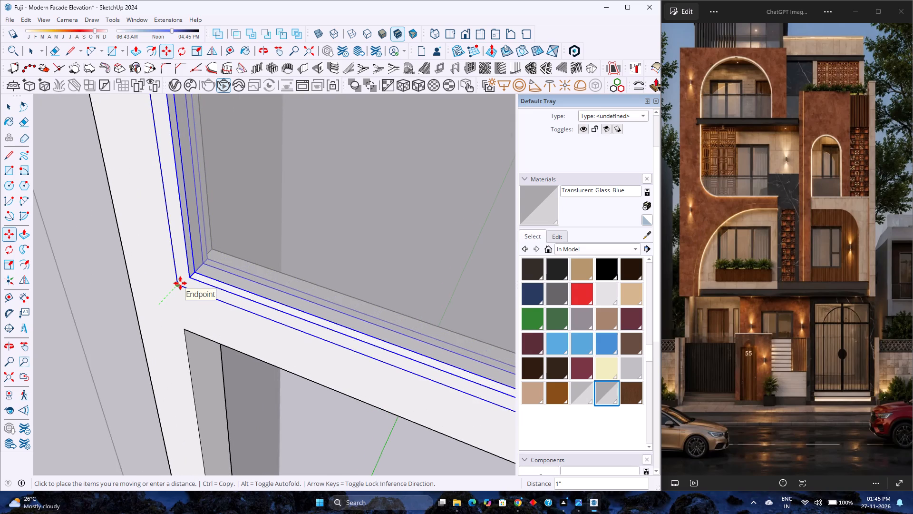
type("1.")
key("5")
key("Return")
middle_click_drag(200, 283, 119, 320)
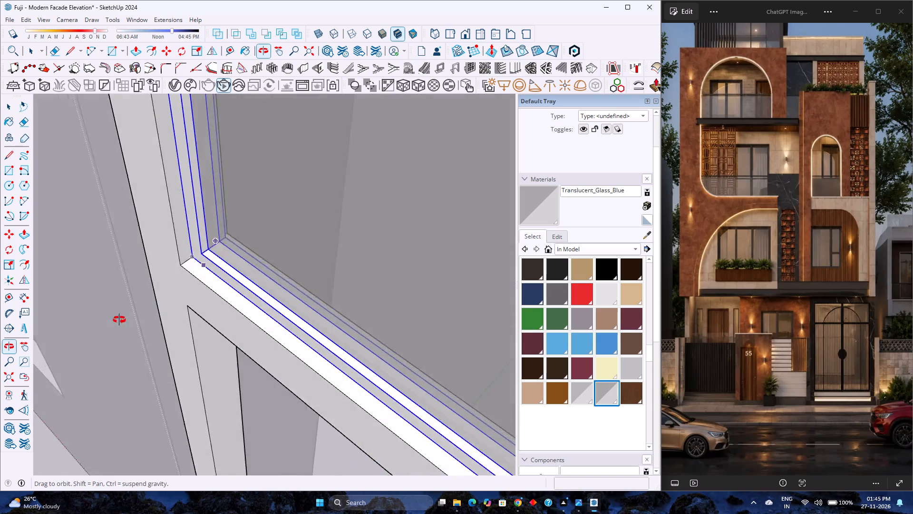
middle_click_drag(119, 320, 288, 314)
scroll(237, 293, "down", 10)
key("space")
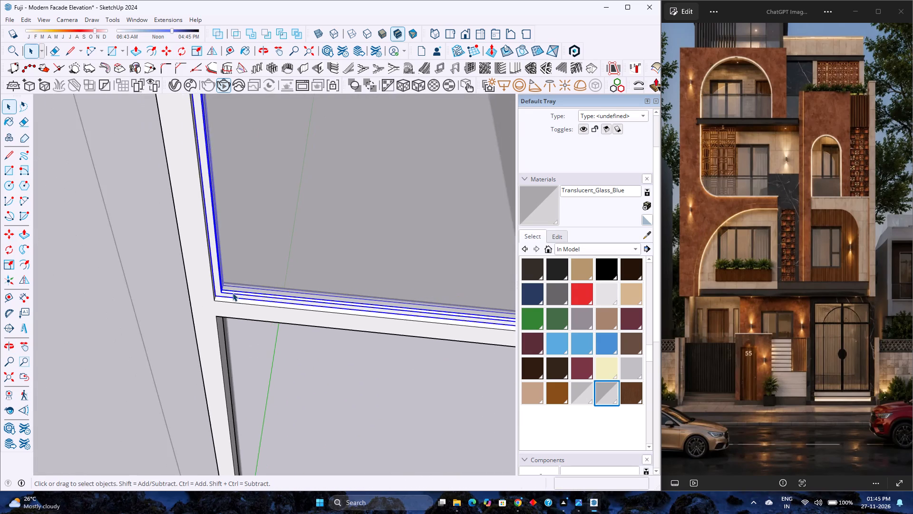
Copy the framed pane group about 2' 6 1/2" along the red axis into the upper-right opening, aligned to its lower corner.
scroll(233, 289, "down", 12)
scroll(278, 298, "up", 8)
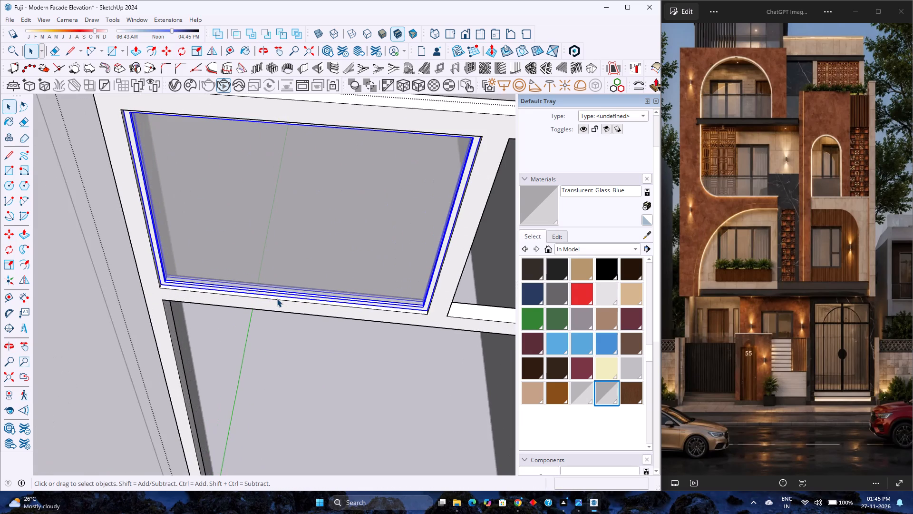
key("m")
scroll(175, 297, "up", 8)
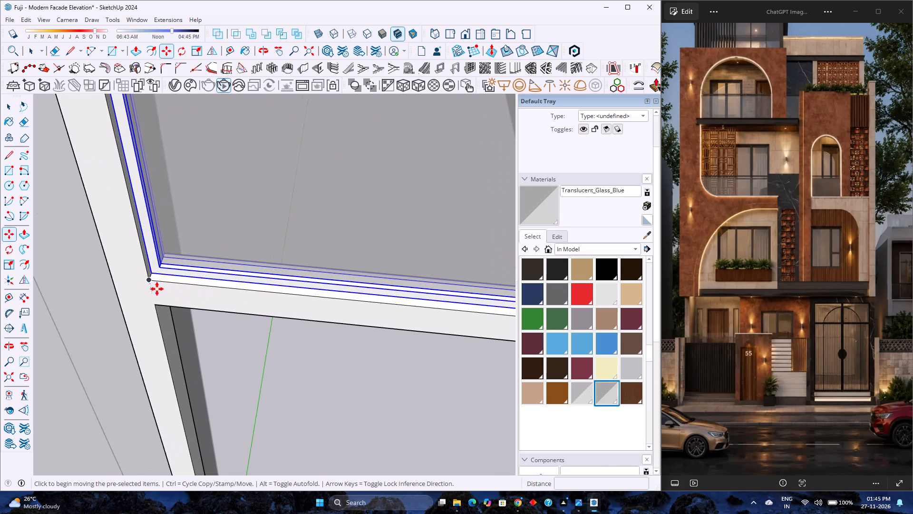
left_click(149, 280)
scroll(149, 280, "down", 13)
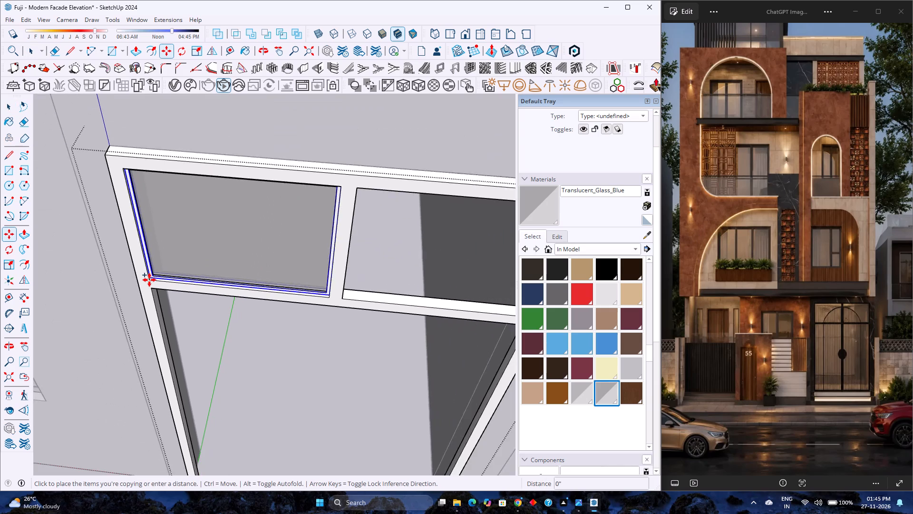
scroll(149, 280, "down", 3)
scroll(272, 282, "up", 4)
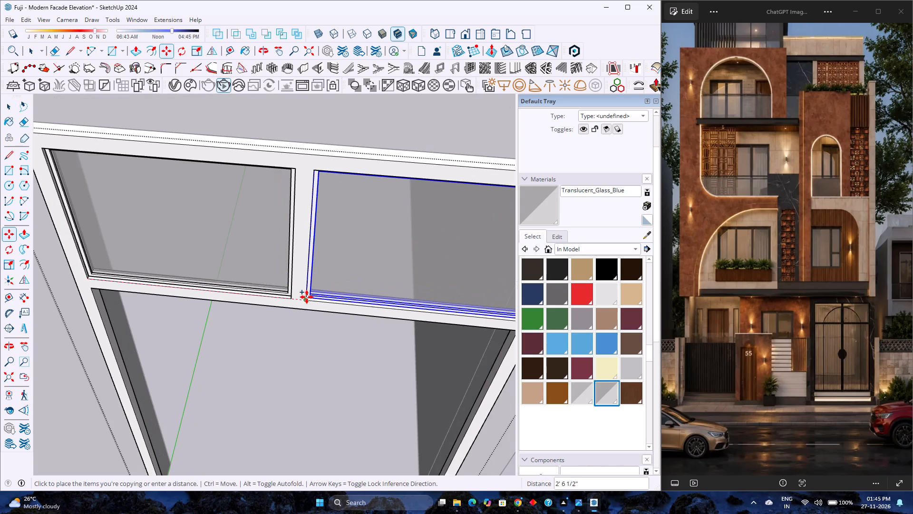
left_click(308, 301)
scroll(276, 290, "down", 8)
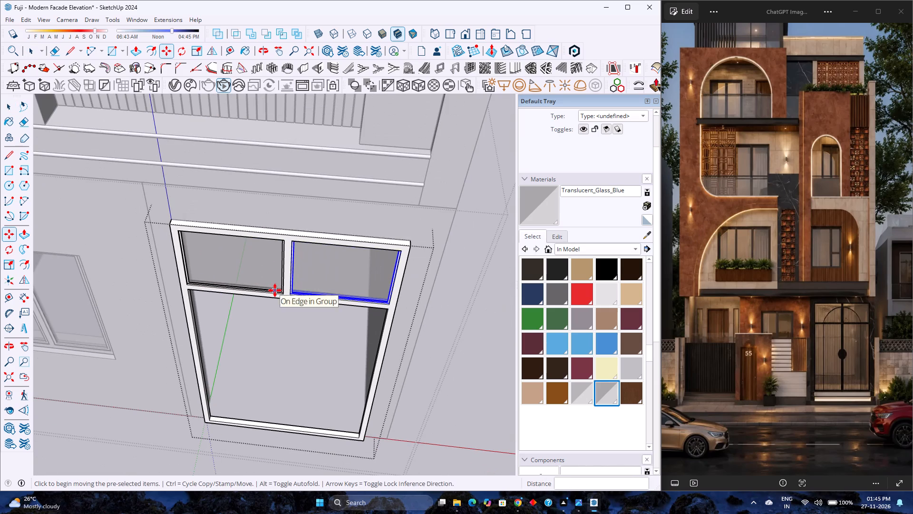
key("space")
Search 3D Warehouse models for "Sliding Door".
scroll(272, 291, "down", 5)
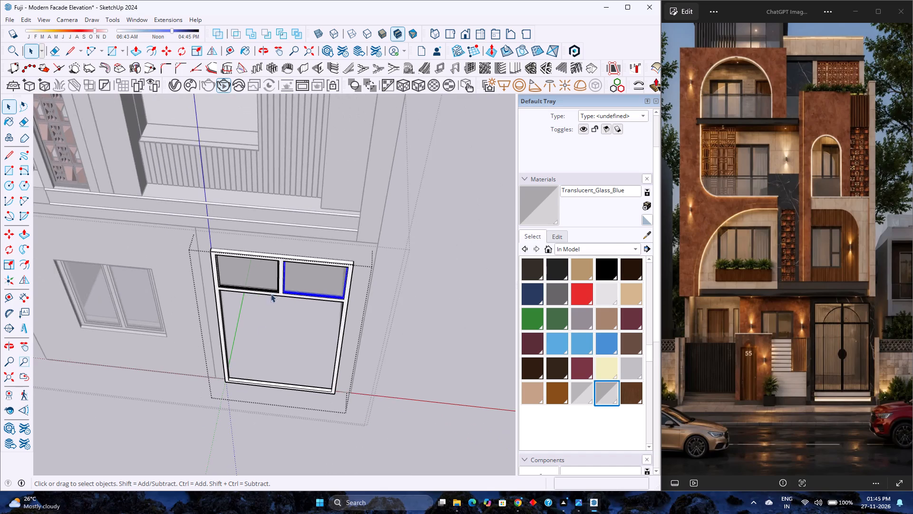
middle_click_drag(260, 332, 268, 298)
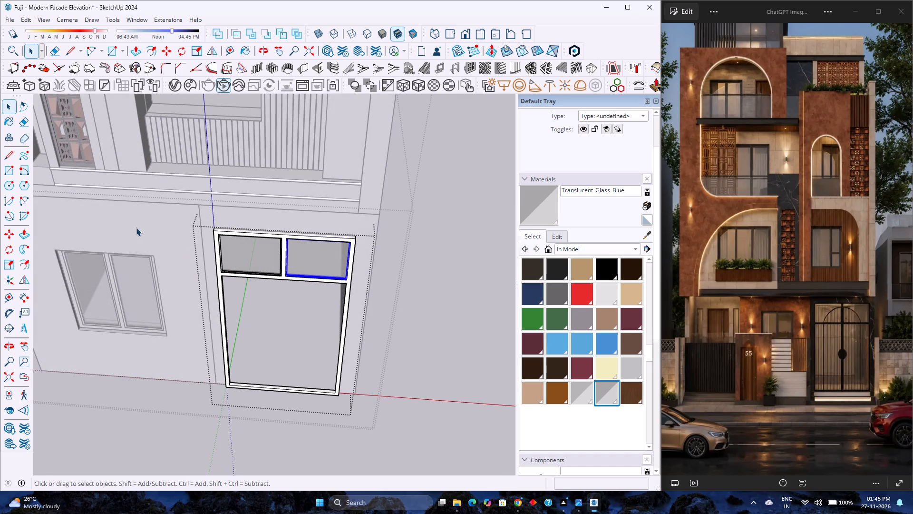
left_click(128, 19)
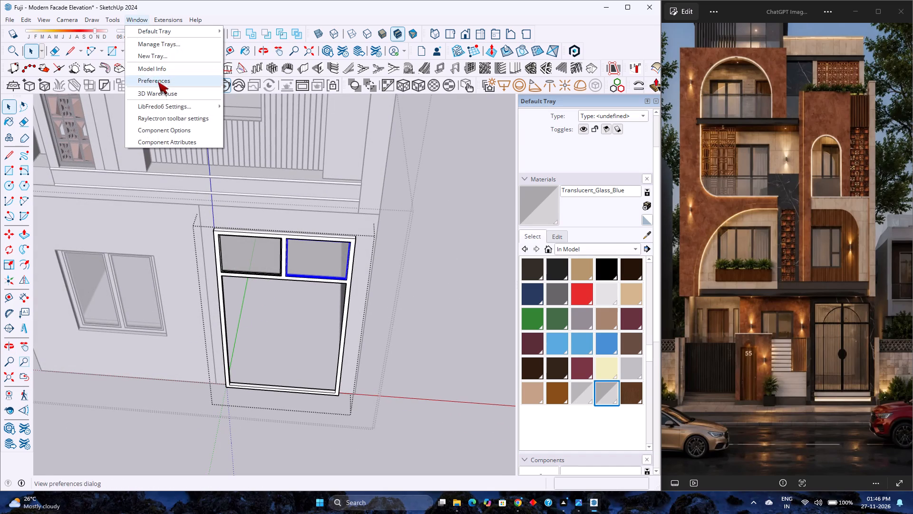
left_click(161, 93)
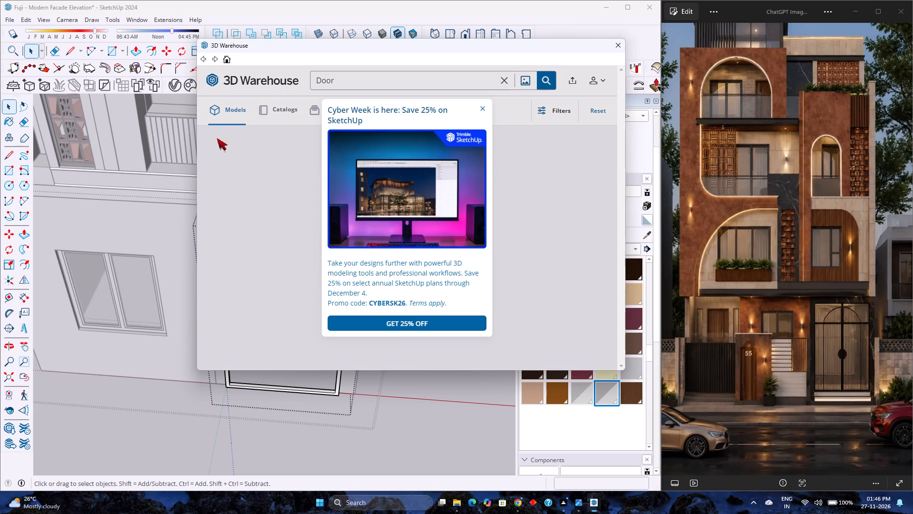
left_click(483, 107)
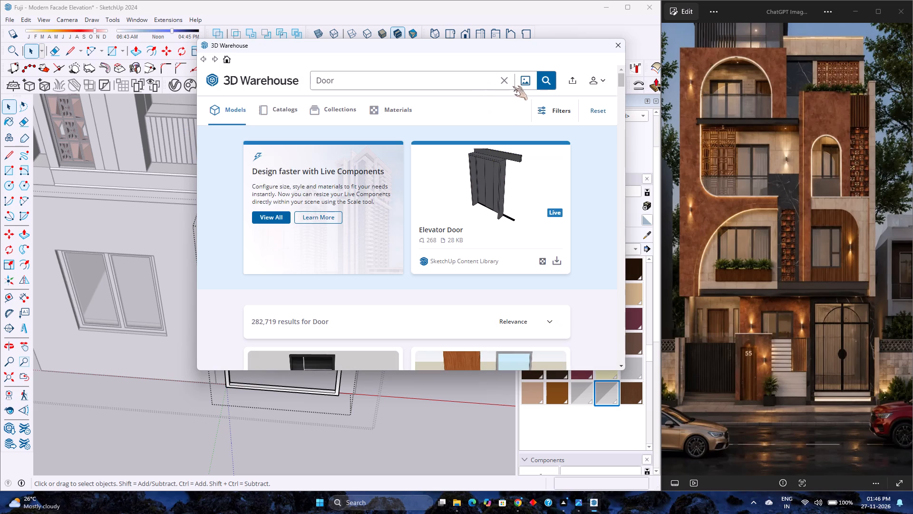
left_click(317, 80)
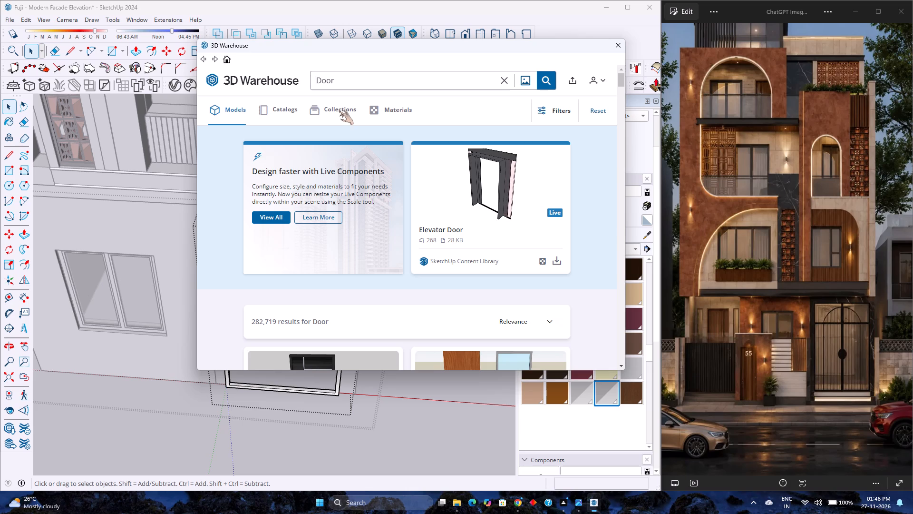
type("Sliding")
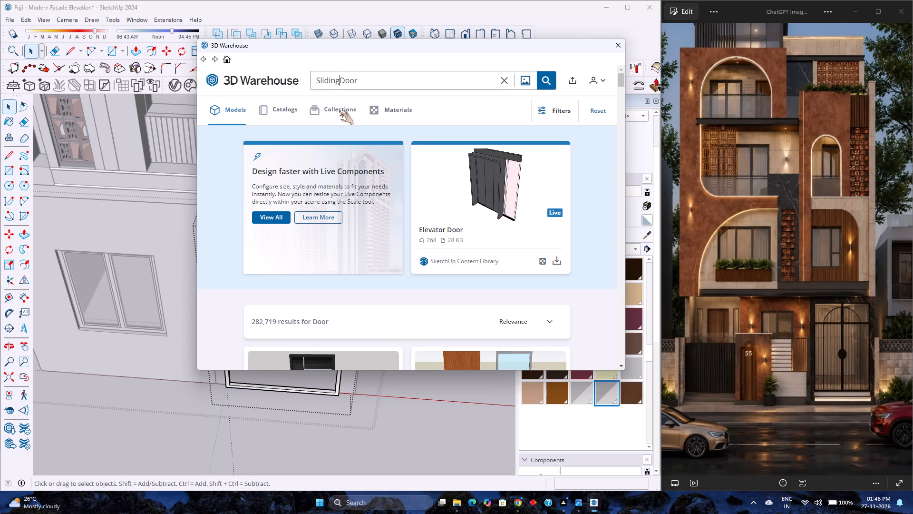
key("space")
key("Return")
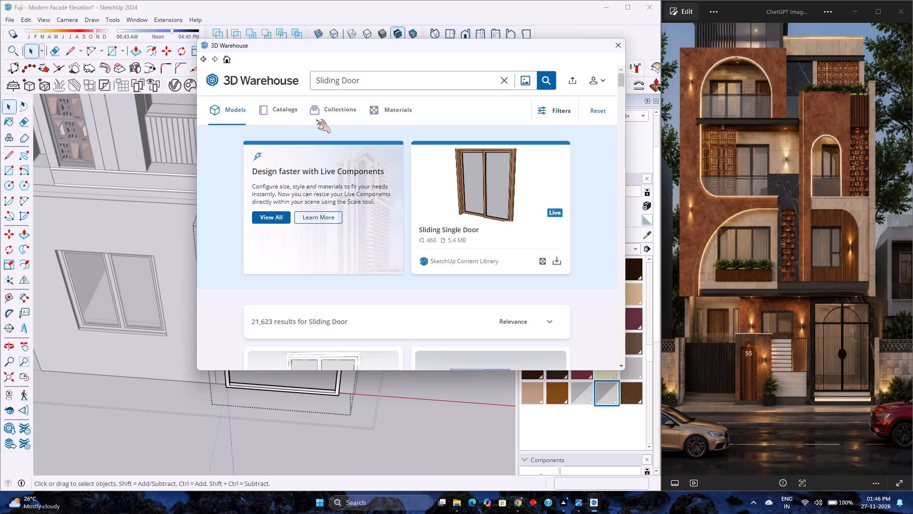
Browse the "Sliding Door" results in 3D Warehouse for a glazed sliding door model that suits the facade in the reference image.
scroll(348, 210, "down", 3)
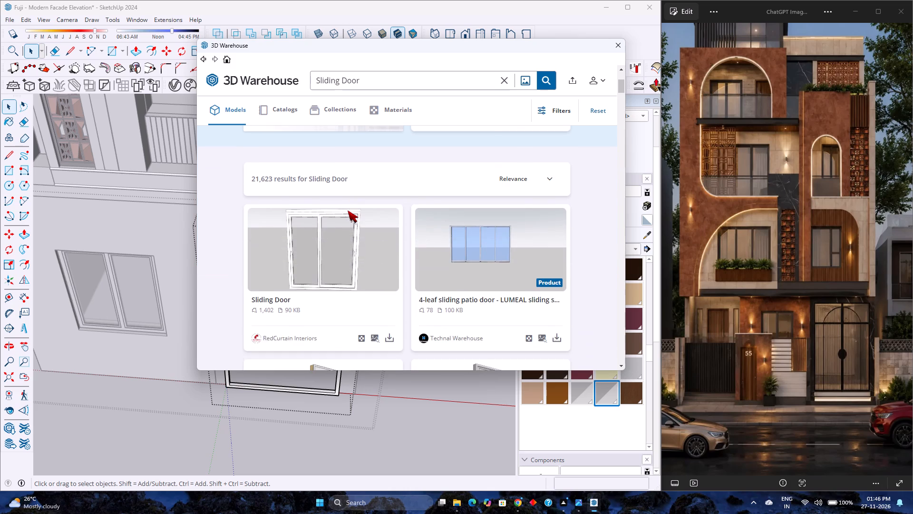
scroll(348, 210, "down", 2)
scroll(348, 210, "up", 2)
scroll(349, 210, "down", 3)
scroll(414, 217, "up", 1)
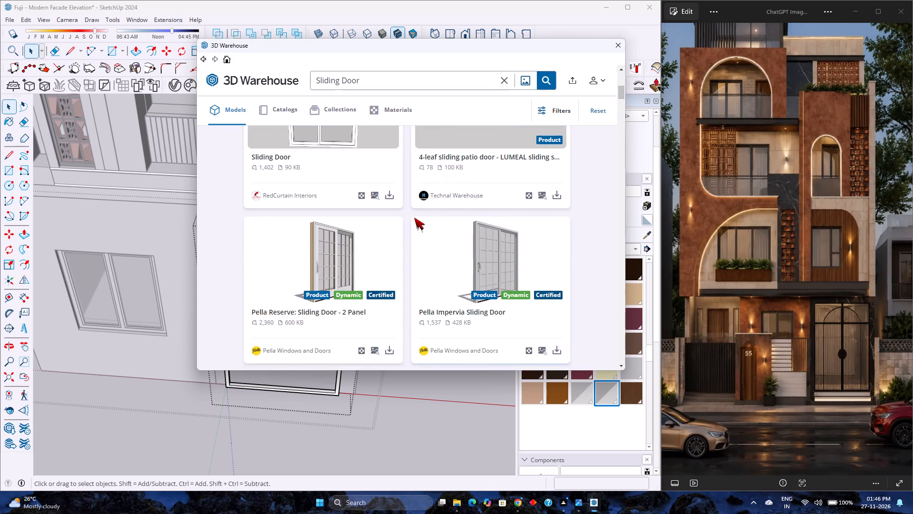
scroll(414, 217, "up", 3)
scroll(414, 218, "down", 5)
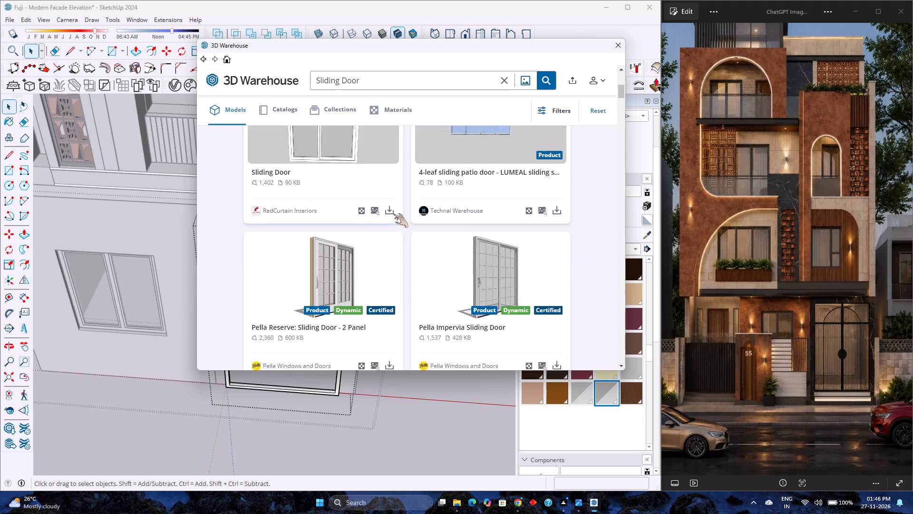
scroll(393, 214, "down", 4)
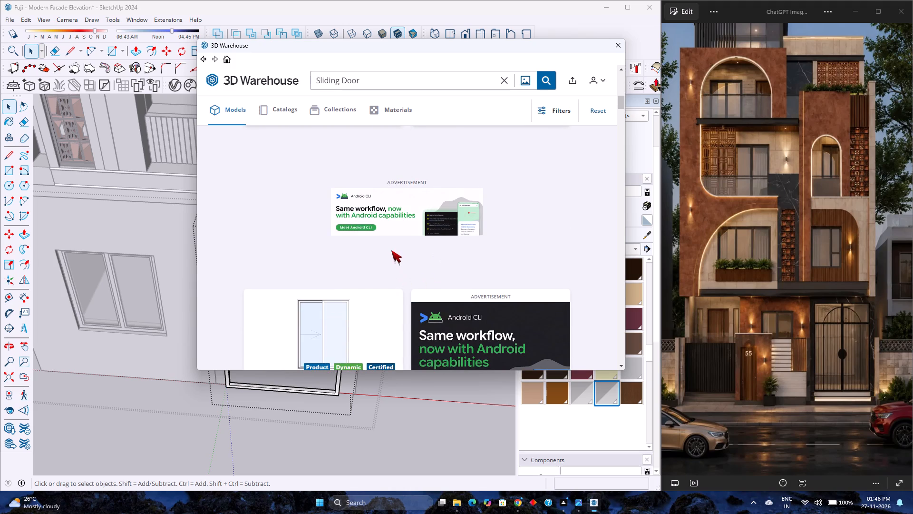
scroll(358, 258, "down", 2)
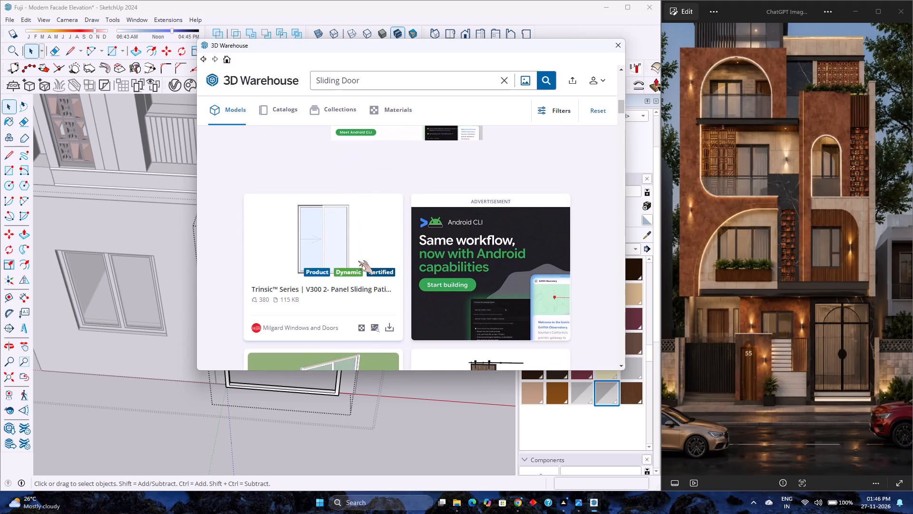
scroll(357, 264, "down", 5)
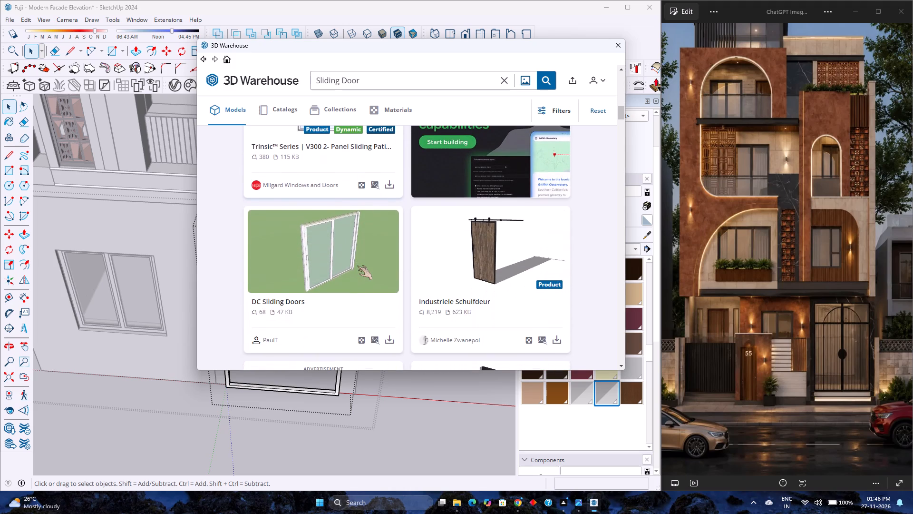
scroll(357, 267, "down", 8)
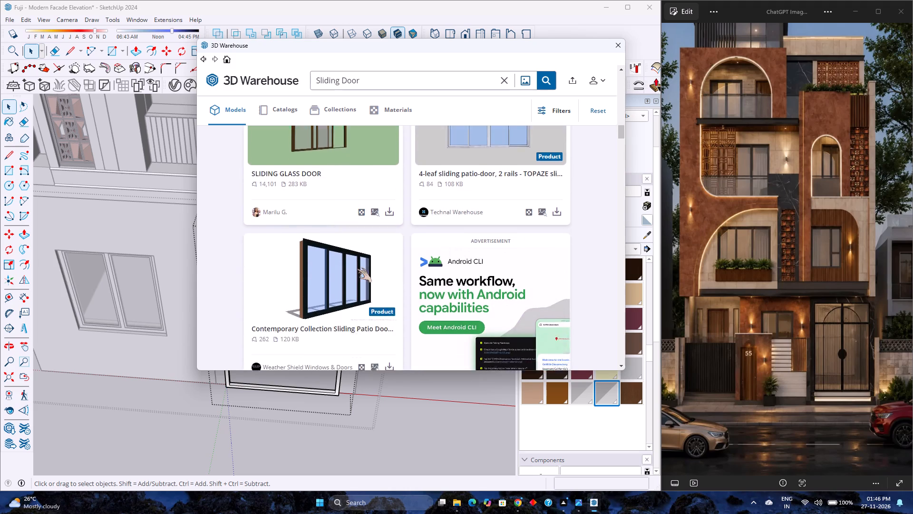
scroll(357, 268, "down", 4)
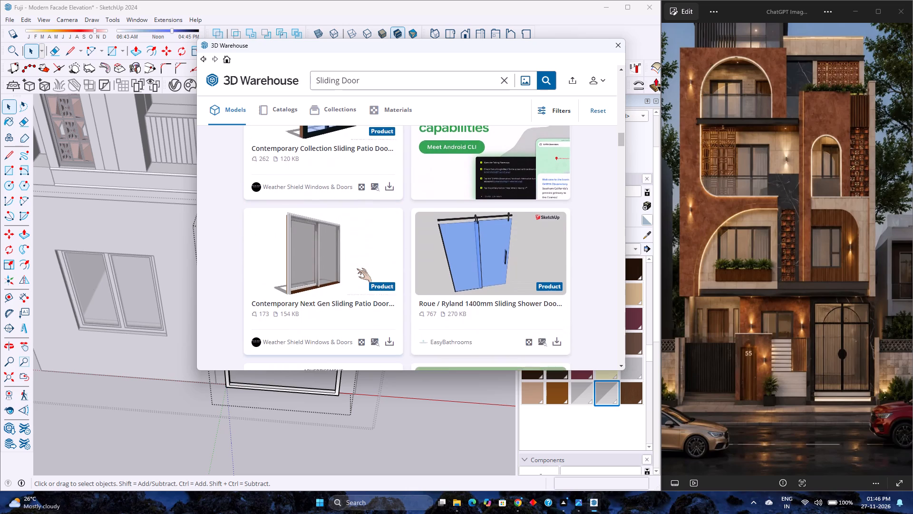
scroll(357, 268, "down", 6)
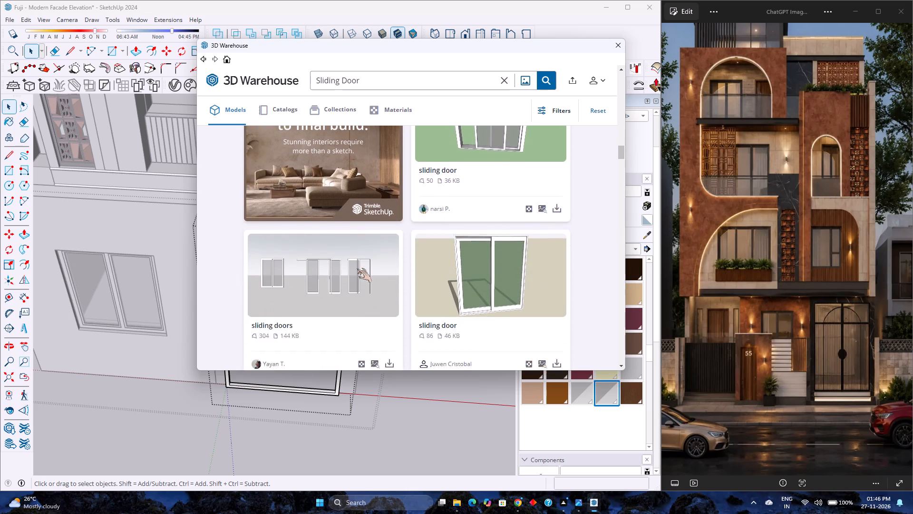
scroll(357, 268, "down", 3)
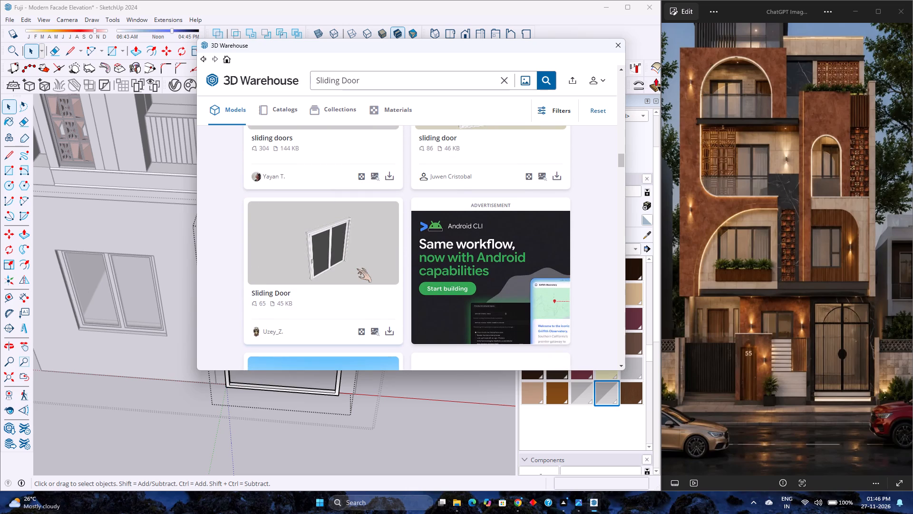
scroll(357, 268, "down", 3)
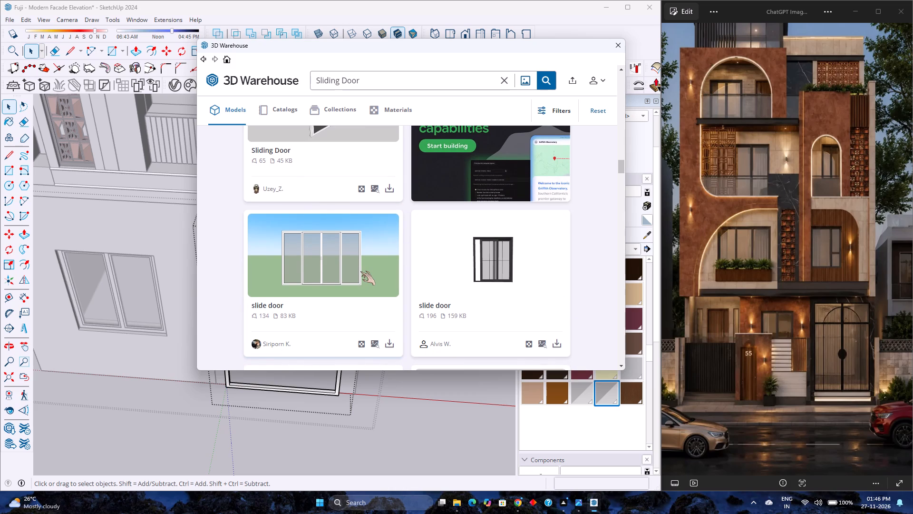
scroll(360, 271, "down", 1)
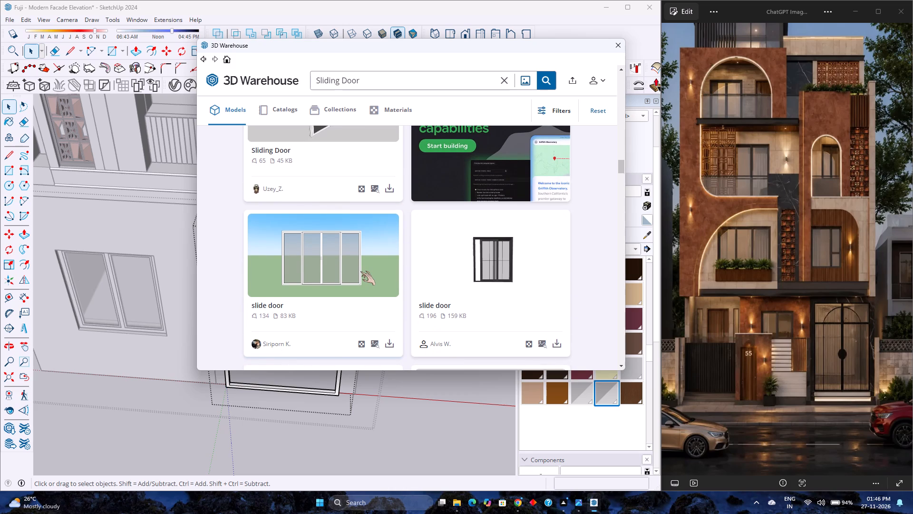
scroll(360, 271, "down", 7)
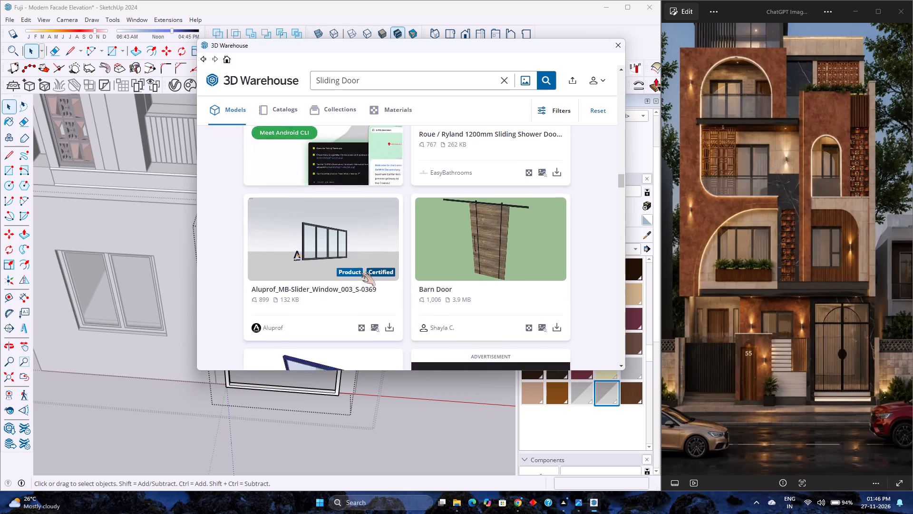
scroll(360, 272, "down", 10)
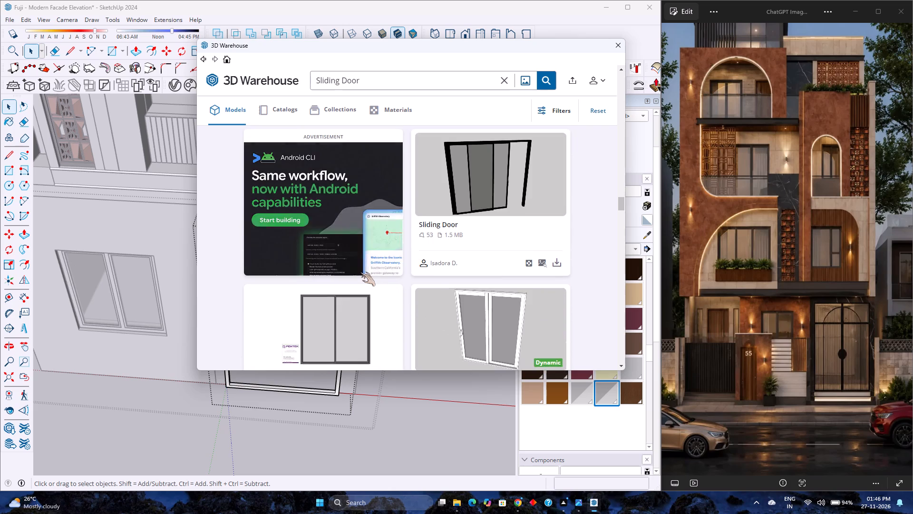
scroll(360, 272, "down", 4)
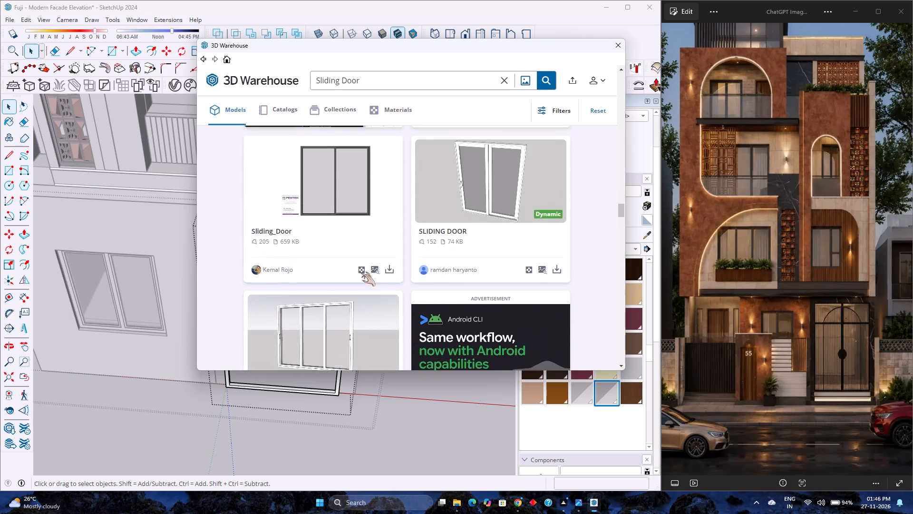
scroll(360, 272, "down", 5)
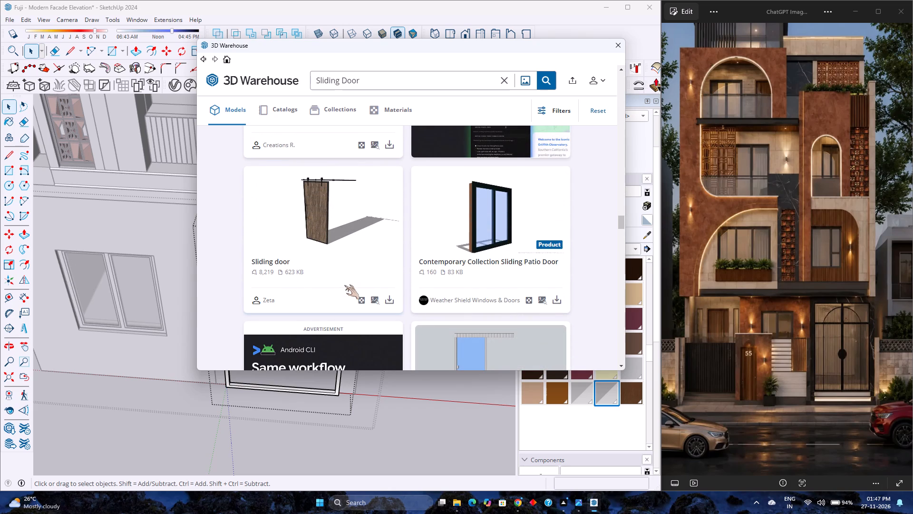
scroll(344, 290, "down", 8)
scroll(384, 283, "down", 1)
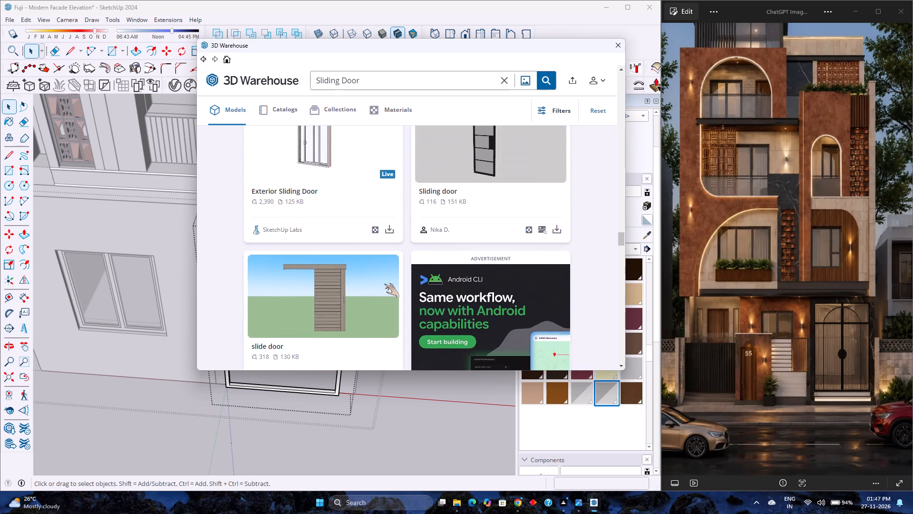
scroll(384, 284, "down", 10)
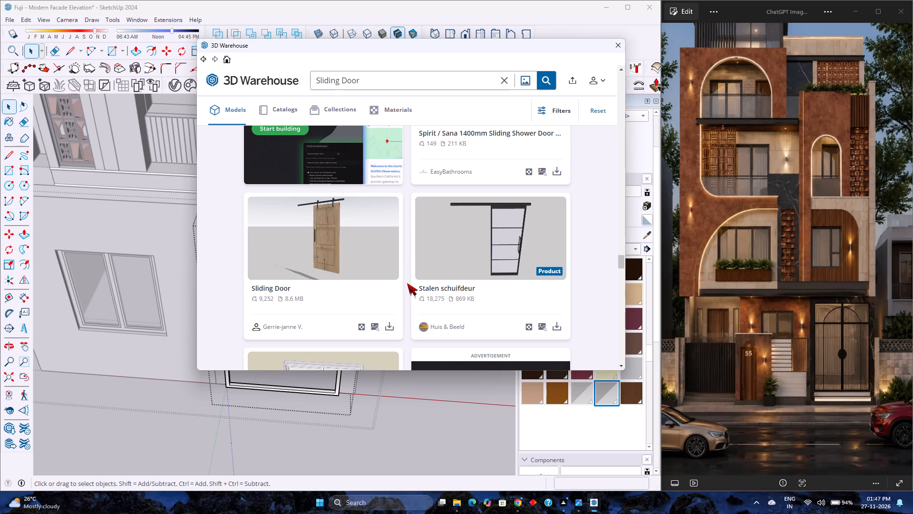
scroll(366, 275, "down", 4)
scroll(368, 282, "up", 4)
scroll(368, 284, "down", 1)
scroll(367, 287, "up", 4)
scroll(367, 290, "down", 5)
scroll(367, 292, "up", 5)
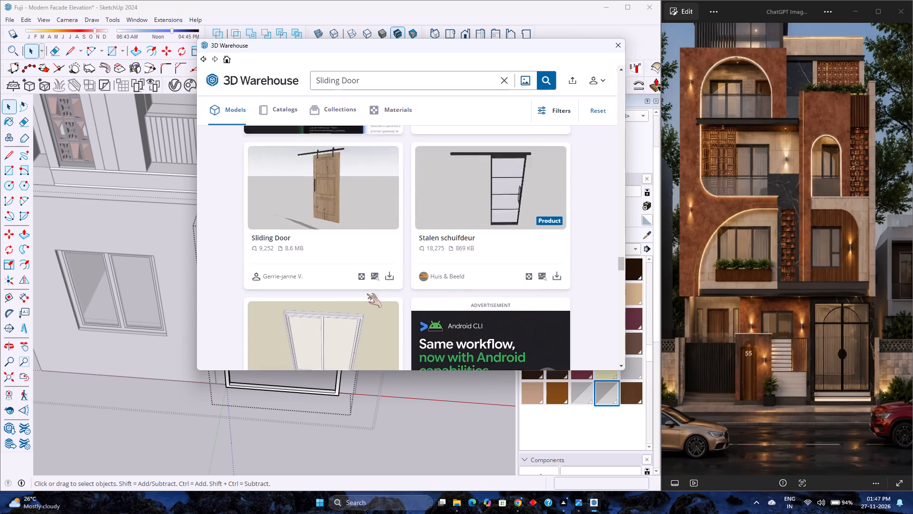
scroll(367, 307, "down", 2)
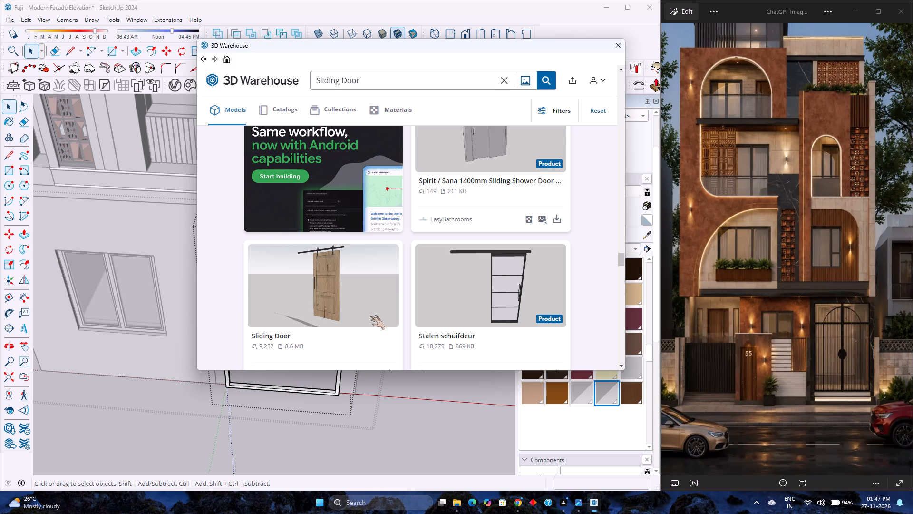
scroll(390, 316, "down", 7)
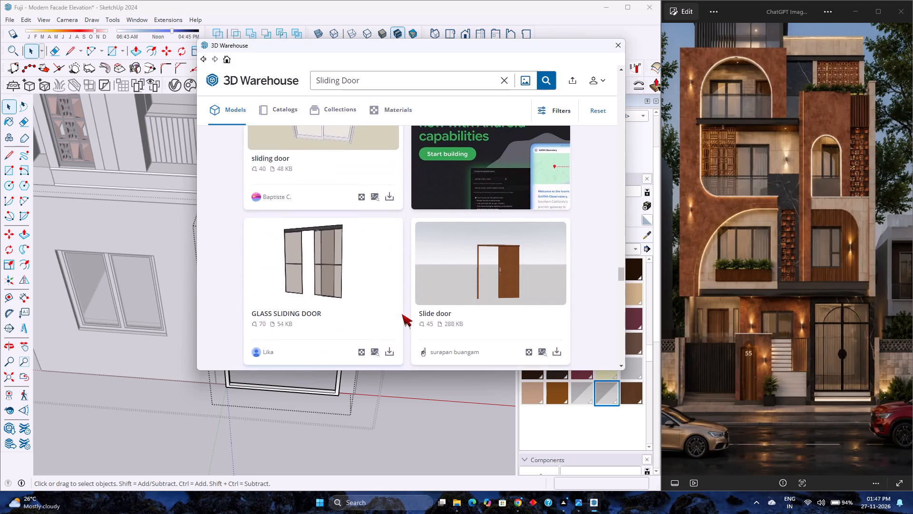
scroll(402, 315, "down", 8)
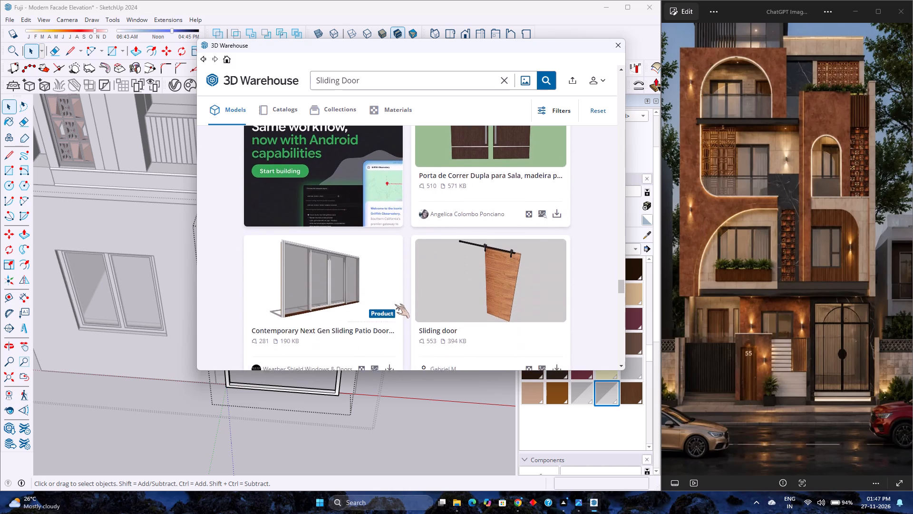
scroll(395, 304, "down", 1)
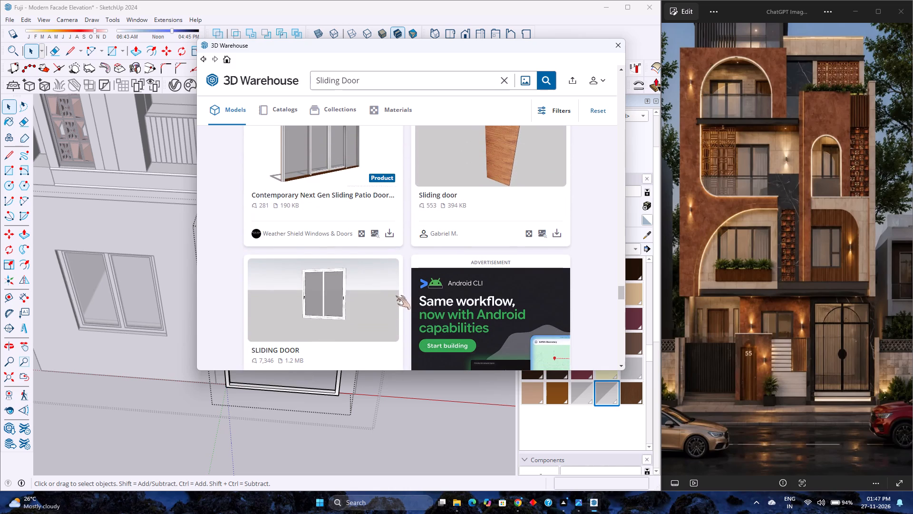
scroll(406, 287, "down", 2)
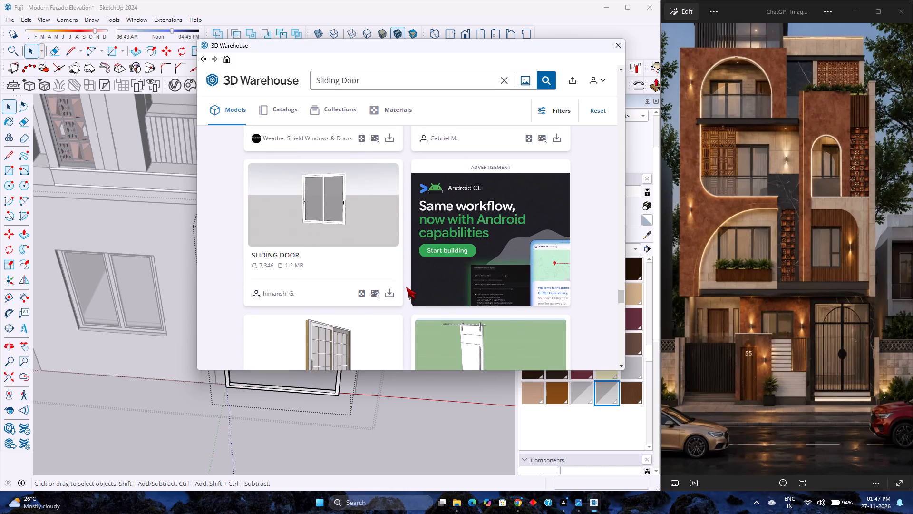
scroll(406, 287, "down", 4)
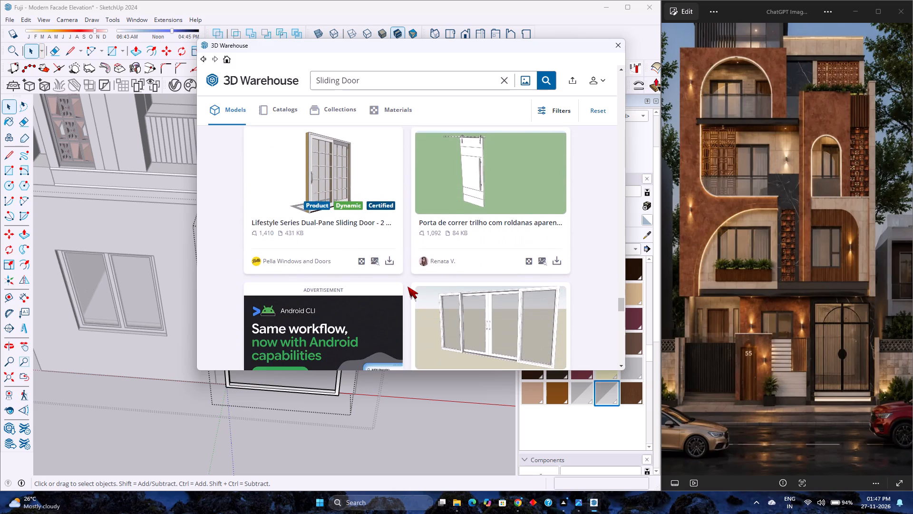
scroll(408, 287, "down", 4)
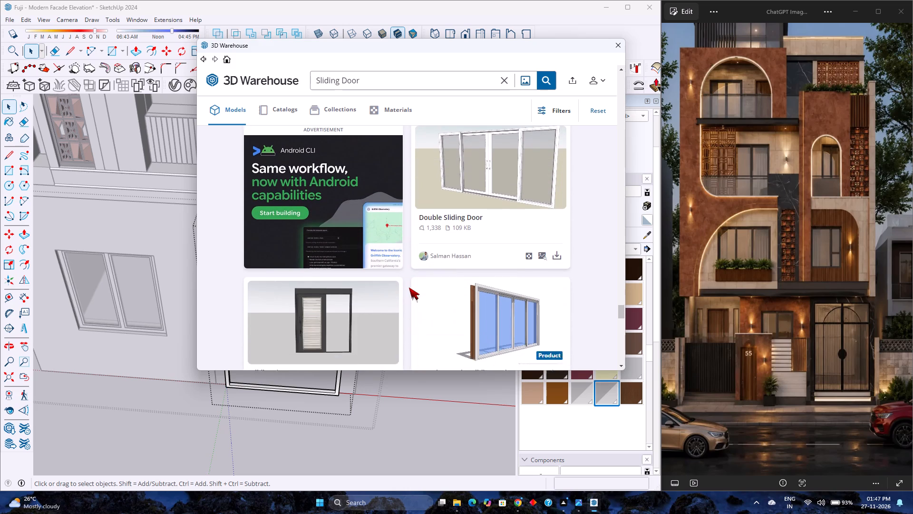
scroll(409, 287, "down", 1)
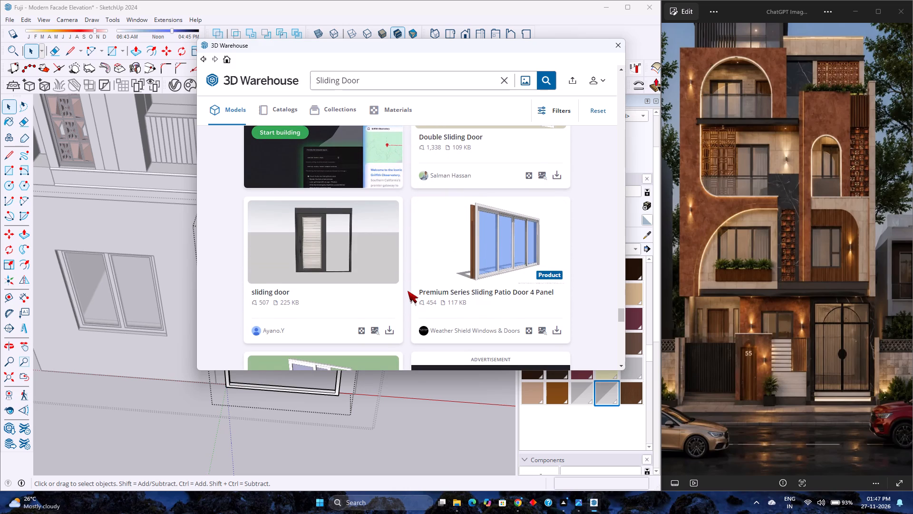
scroll(408, 291, "down", 4)
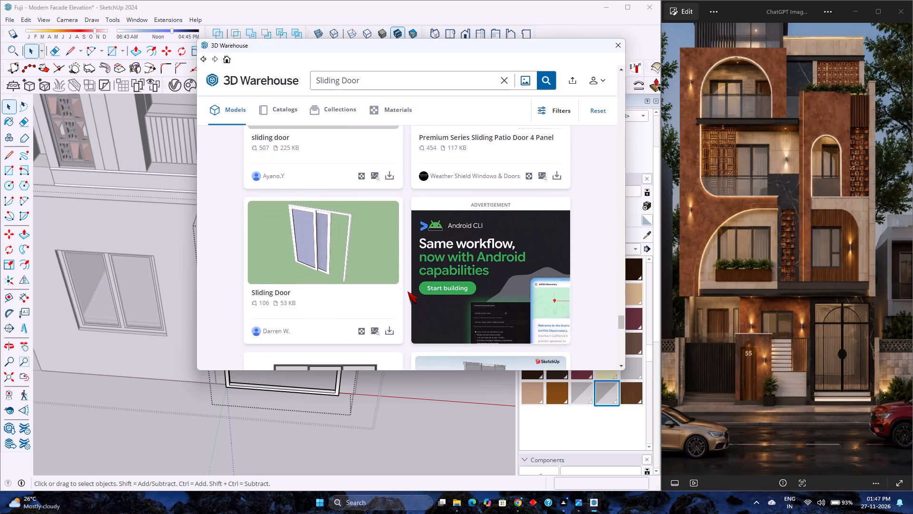
scroll(408, 291, "down", 3)
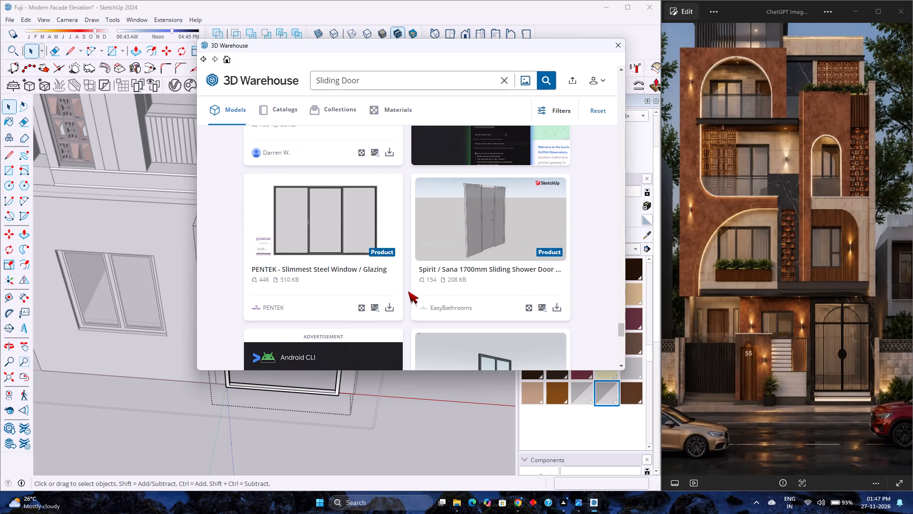
scroll(408, 291, "down", 5)
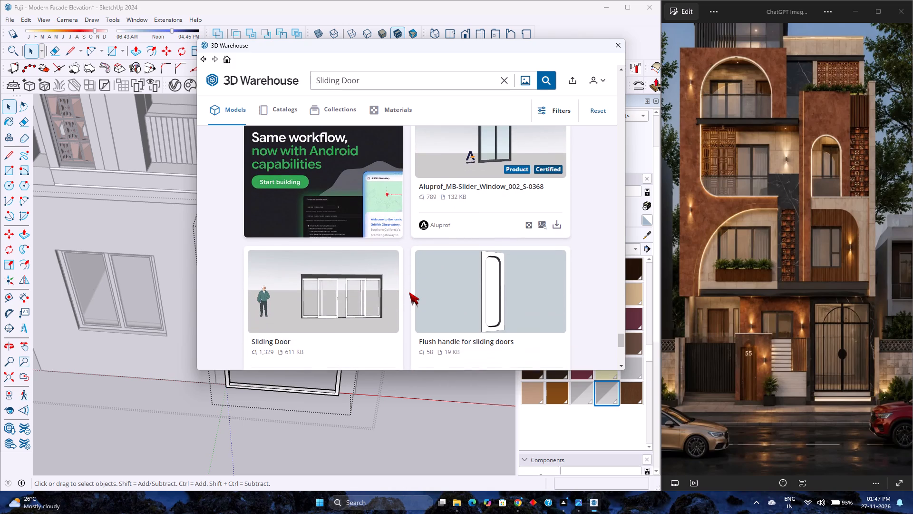
scroll(409, 292, "down", 2)
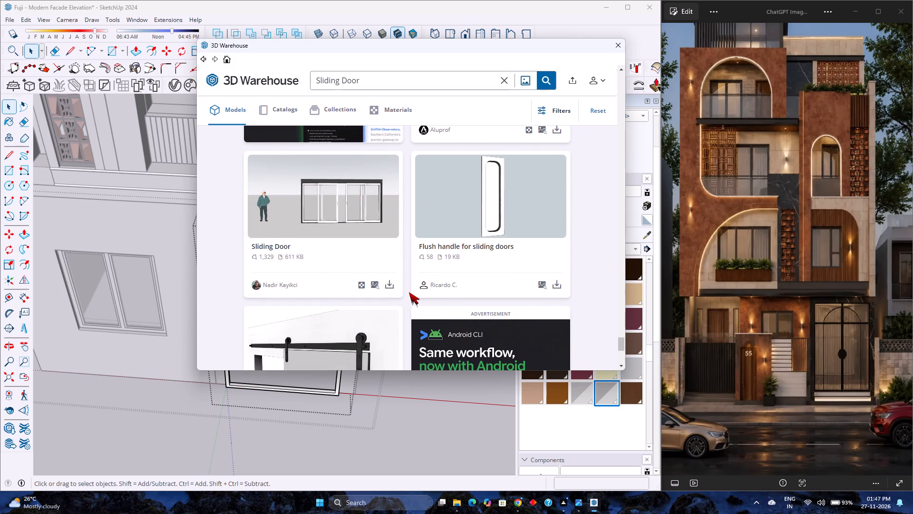
scroll(409, 292, "down", 3)
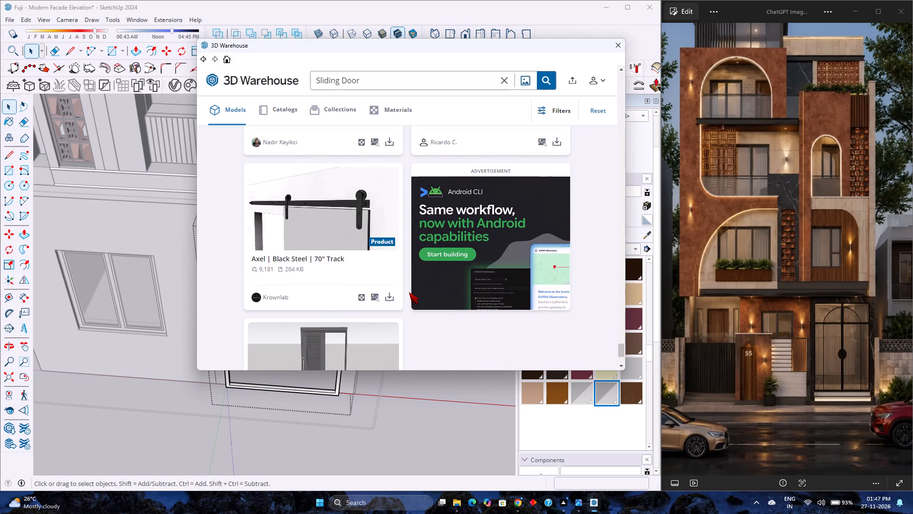
scroll(409, 292, "down", 5)
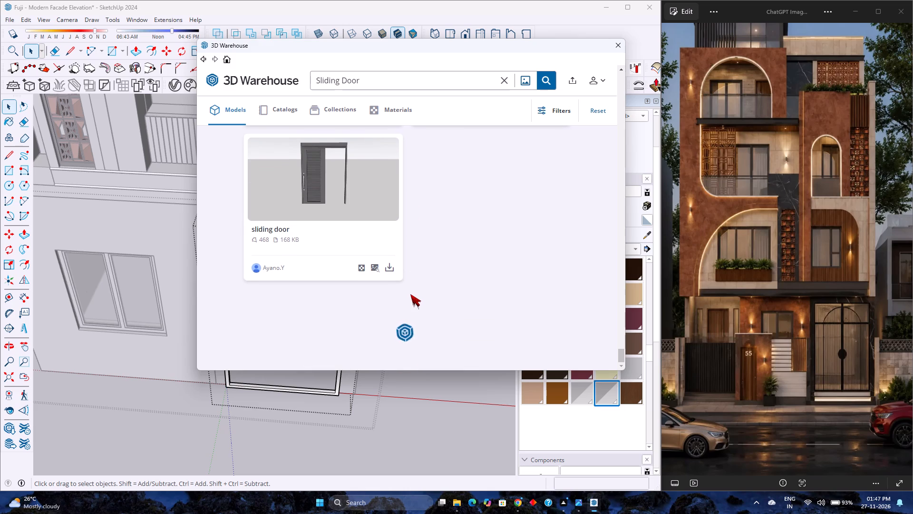
Browse further through the "Sliding Door" results in 3D Warehouse for a two-panel glazed door that suits the facade in the reference image.
scroll(410, 295, "down", 4)
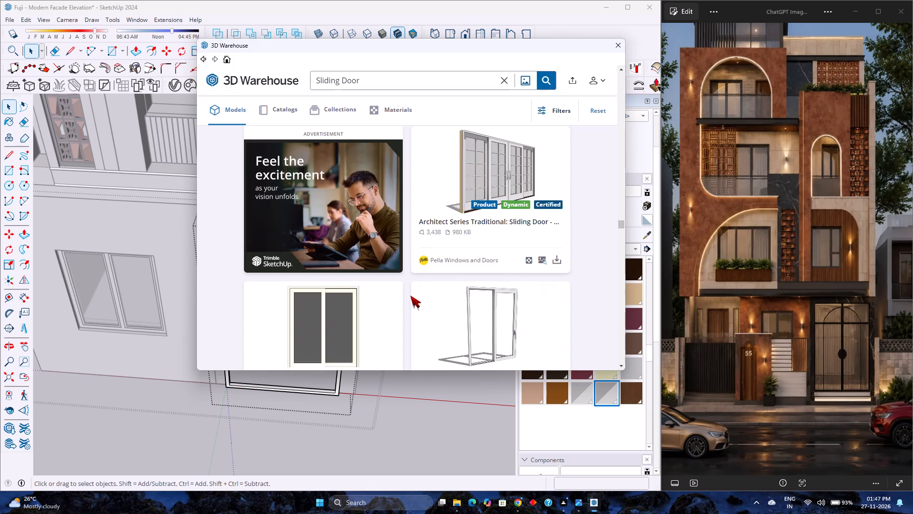
scroll(410, 296, "down", 2)
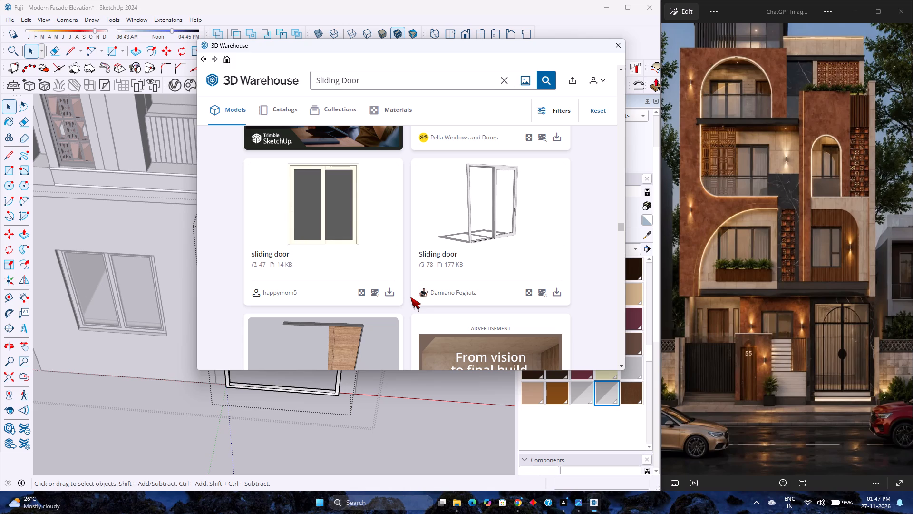
scroll(410, 297, "up", 1)
scroll(410, 297, "down", 5)
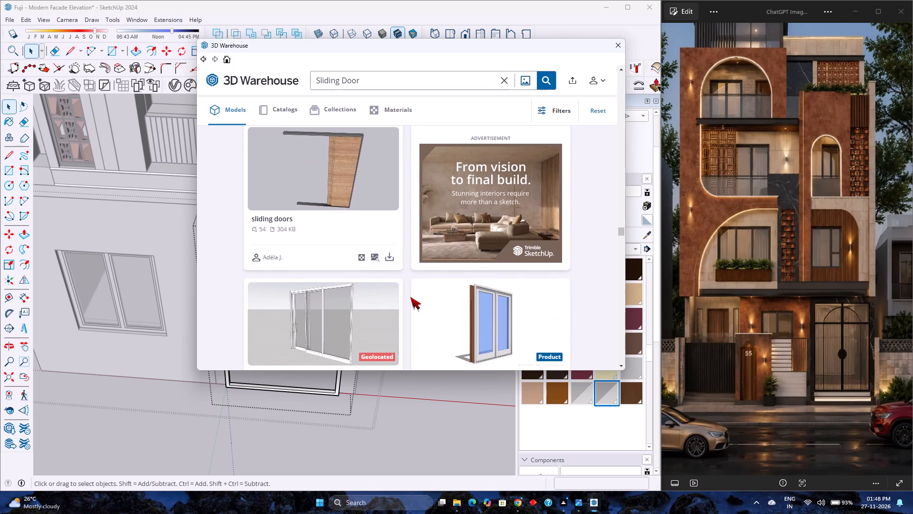
scroll(410, 297, "down", 9)
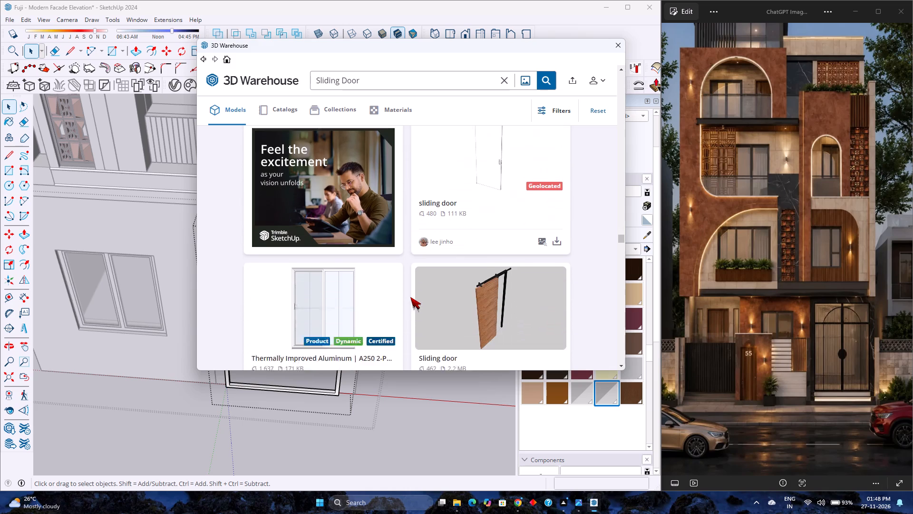
scroll(410, 297, "down", 5)
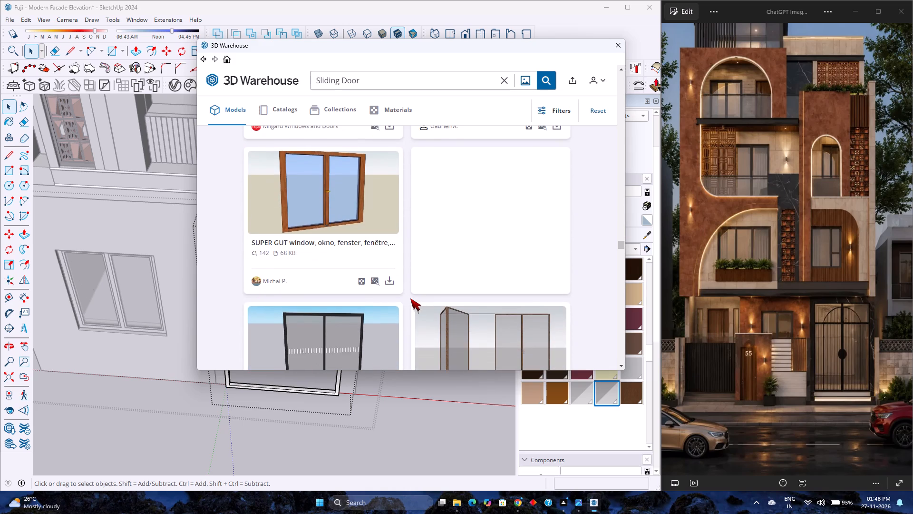
scroll(410, 298, "down", 5)
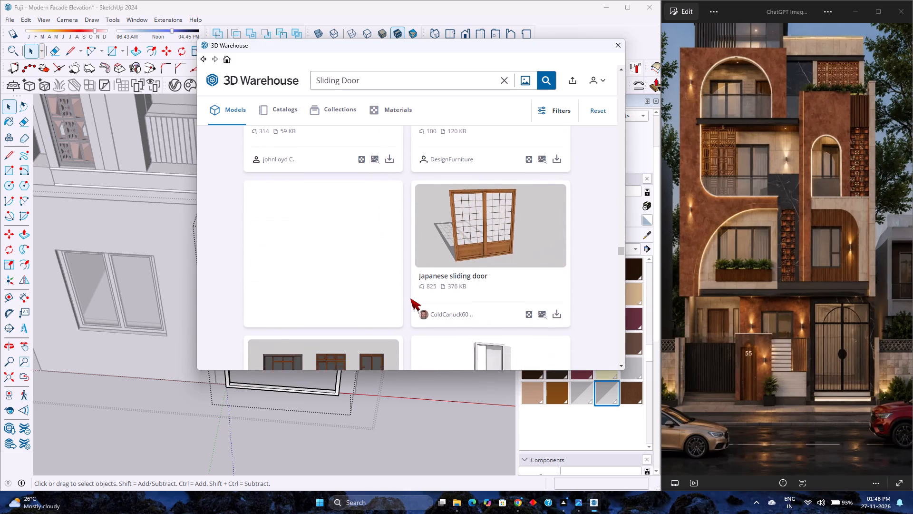
scroll(410, 298, "down", 3)
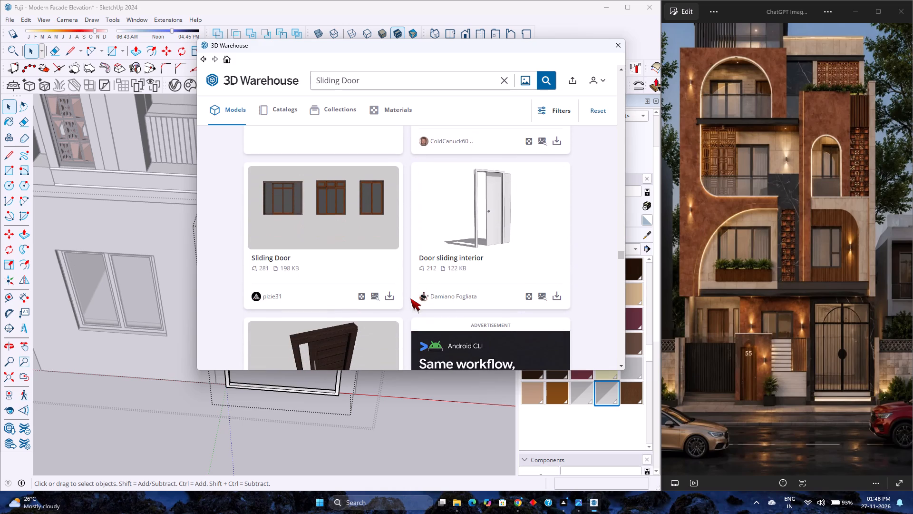
scroll(410, 298, "down", 3)
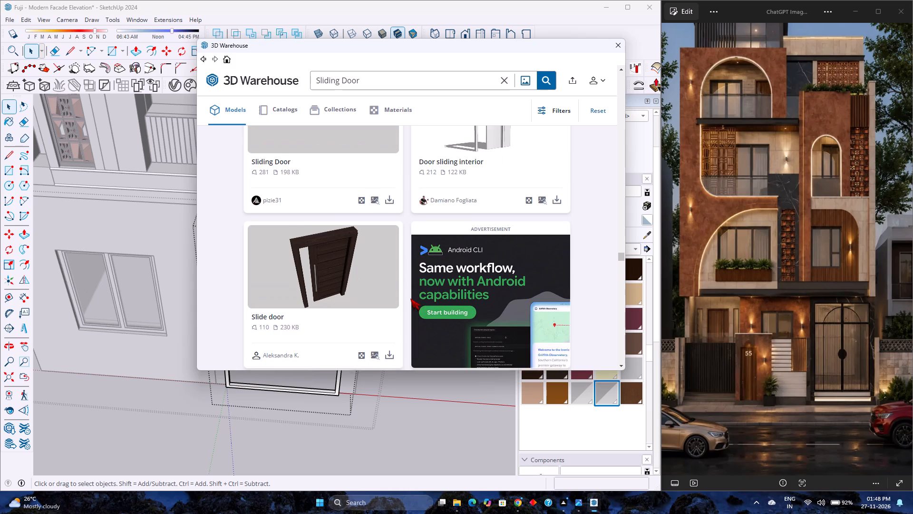
scroll(410, 298, "down", 2)
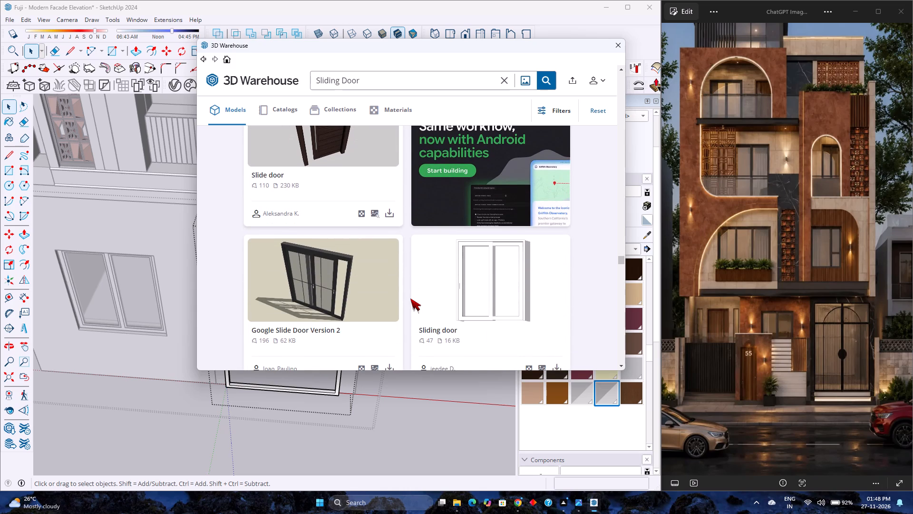
scroll(410, 298, "down", 6)
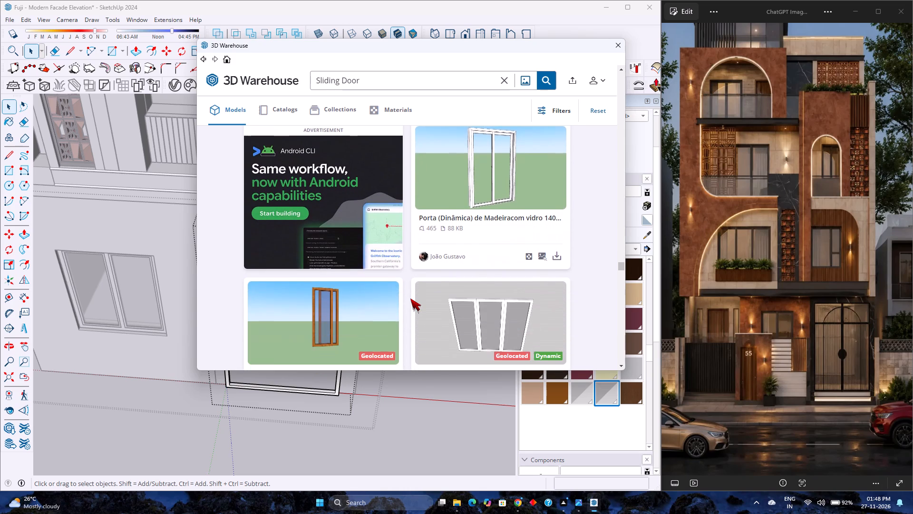
scroll(410, 298, "down", 3)
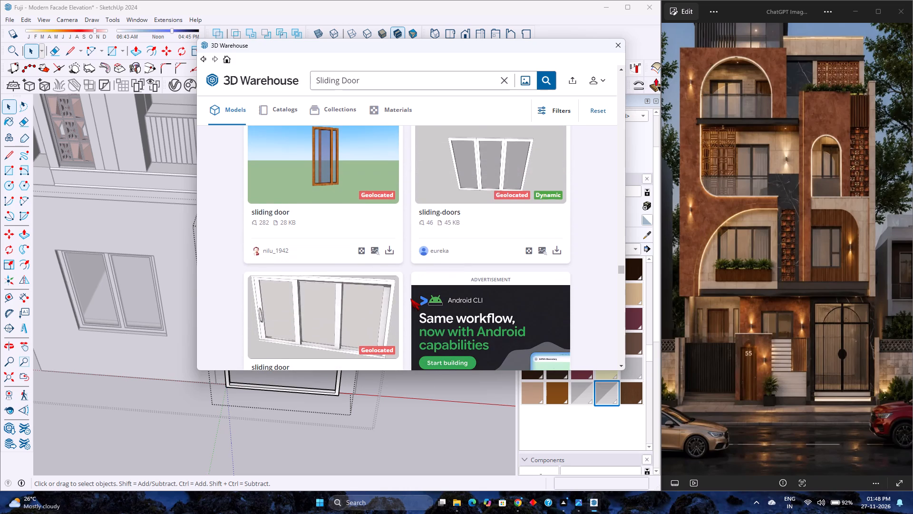
scroll(410, 298, "down", 8)
scroll(410, 298, "up", 3)
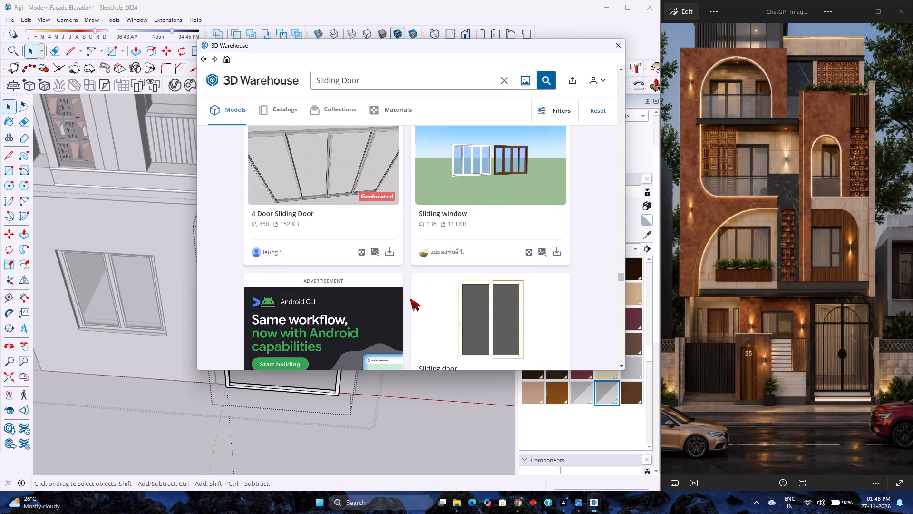
scroll(410, 298, "down", 3)
scroll(410, 298, "up", 3)
scroll(410, 298, "down", 3)
scroll(410, 298, "up", 2)
scroll(410, 298, "down", 2)
scroll(410, 298, "up", 1)
scroll(410, 298, "down", 3)
scroll(410, 298, "up", 3)
scroll(410, 298, "down", 2)
scroll(410, 298, "up", 3)
scroll(410, 298, "down", 2)
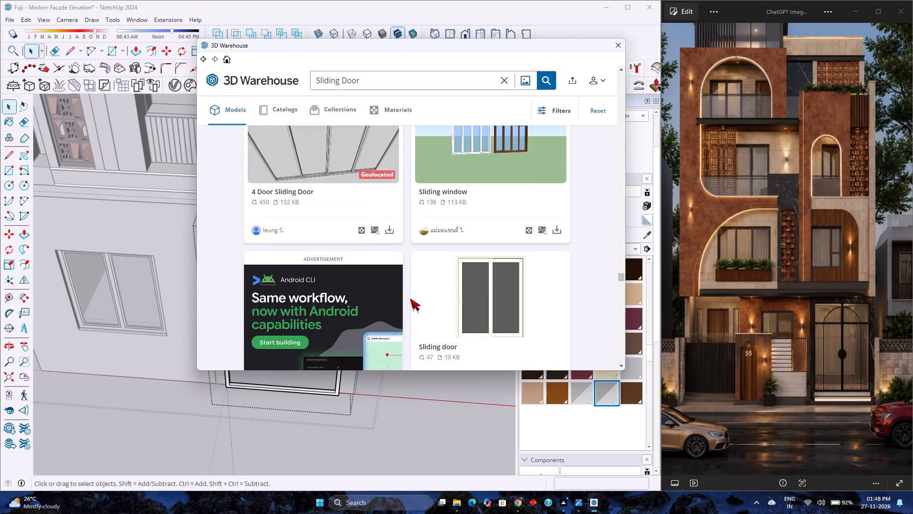
scroll(410, 298, "down", 1)
scroll(410, 298, "up", 3)
scroll(410, 298, "down", 2)
scroll(410, 298, "up", 2)
scroll(410, 298, "down", 3)
scroll(410, 298, "up", 3)
scroll(410, 298, "down", 2)
scroll(410, 298, "up", 3)
scroll(410, 298, "down", 3)
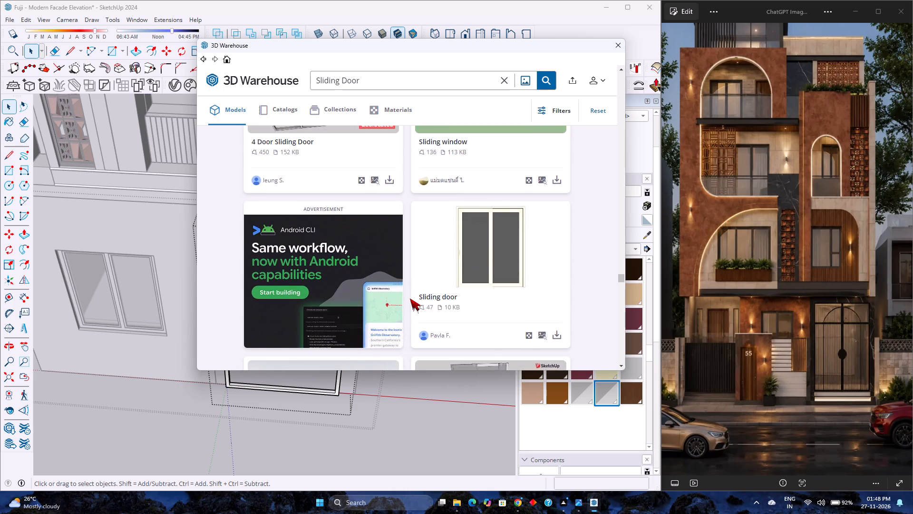
scroll(410, 298, "down", 4)
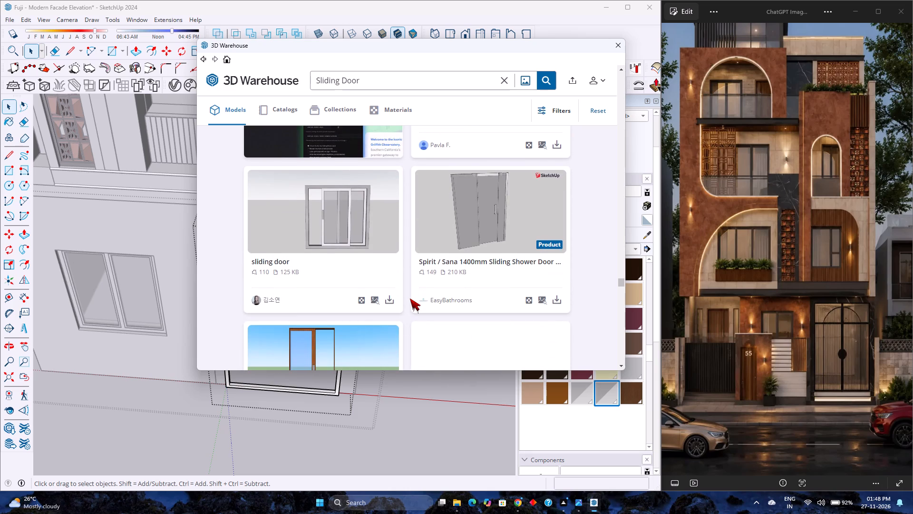
scroll(410, 298, "down", 4)
scroll(410, 298, "up", 1)
scroll(410, 298, "down", 2)
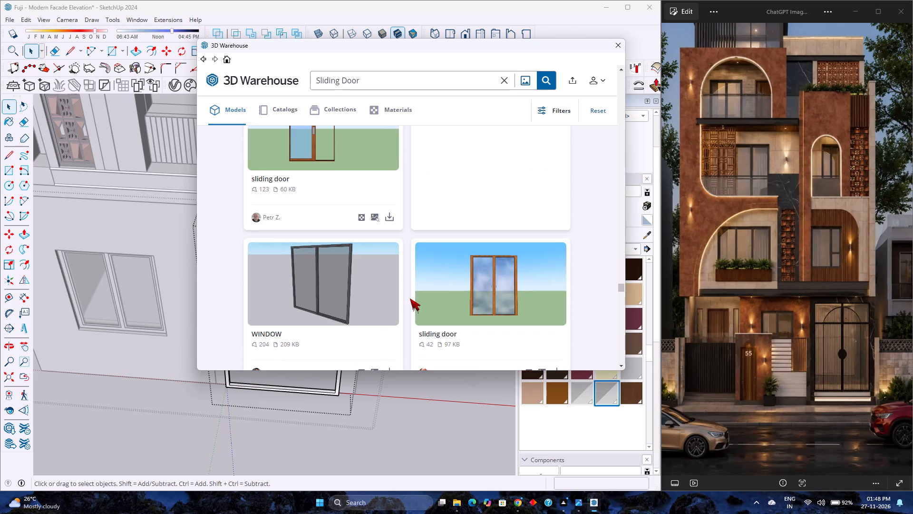
scroll(410, 298, "up", 2)
scroll(410, 298, "down", 2)
scroll(410, 298, "up", 2)
scroll(410, 298, "down", 7)
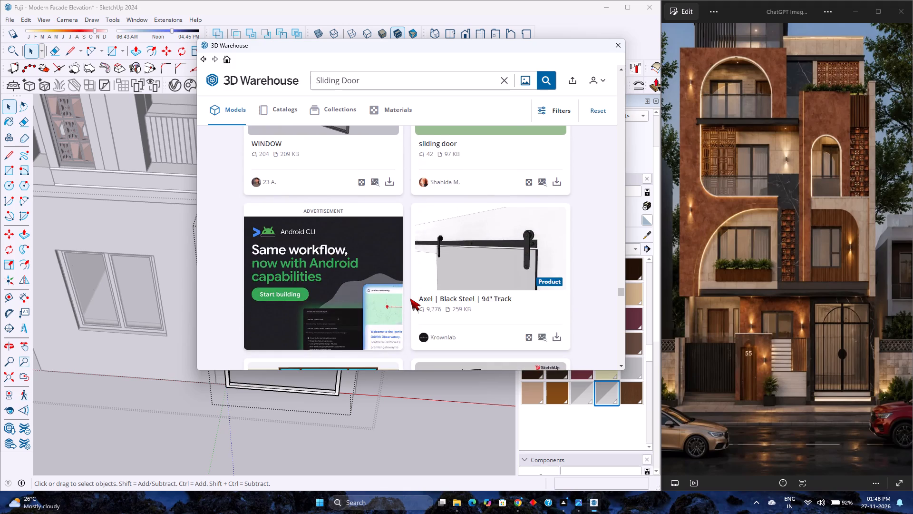
scroll(410, 298, "up", 2)
scroll(410, 298, "down", 3)
scroll(410, 298, "up", 2)
scroll(410, 298, "down", 2)
scroll(410, 298, "up", 1)
scroll(410, 298, "down", 2)
scroll(410, 298, "up", 1)
scroll(410, 299, "down", 4)
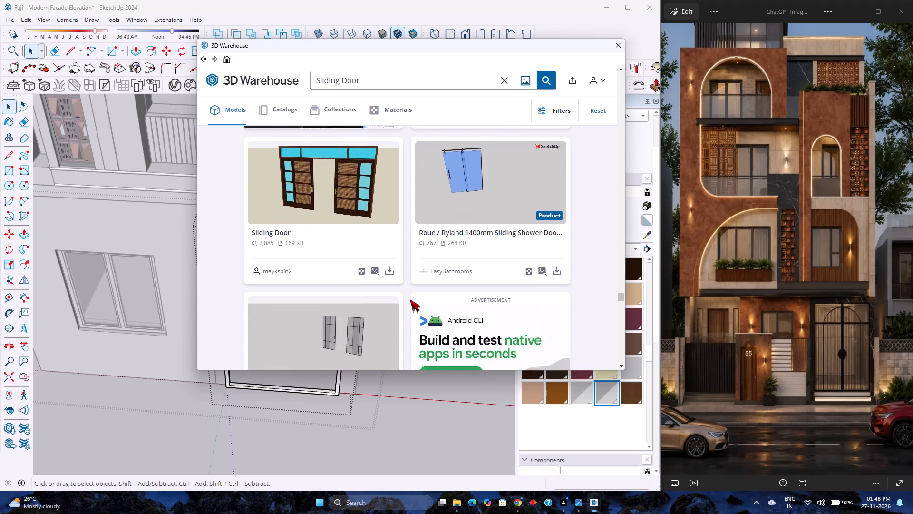
scroll(410, 299, "down", 3)
scroll(410, 299, "up", 2)
scroll(410, 299, "down", 3)
scroll(410, 299, "up", 3)
scroll(410, 299, "down", 3)
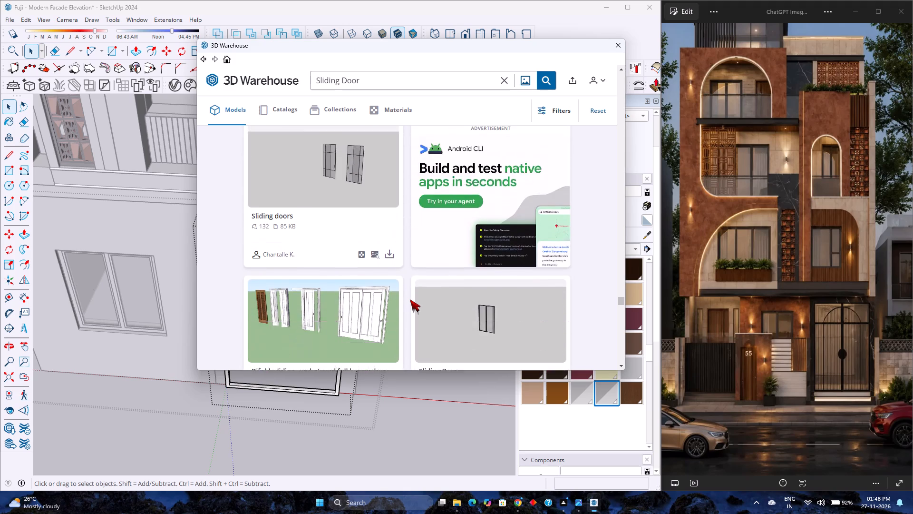
scroll(410, 299, "up", 3)
scroll(410, 299, "down", 3)
scroll(410, 299, "up", 2)
scroll(410, 299, "down", 2)
scroll(410, 299, "up", 2)
scroll(410, 299, "down", 3)
scroll(410, 299, "up", 3)
scroll(410, 299, "down", 2)
scroll(410, 299, "up", 2)
scroll(410, 299, "down", 2)
scroll(410, 299, "up", 1)
scroll(410, 299, "down", 2)
scroll(410, 299, "up", 2)
scroll(410, 299, "down", 2)
scroll(410, 299, "up", 1)
scroll(410, 299, "down", 2)
scroll(410, 299, "up", 2)
scroll(410, 299, "down", 3)
scroll(410, 299, "up", 4)
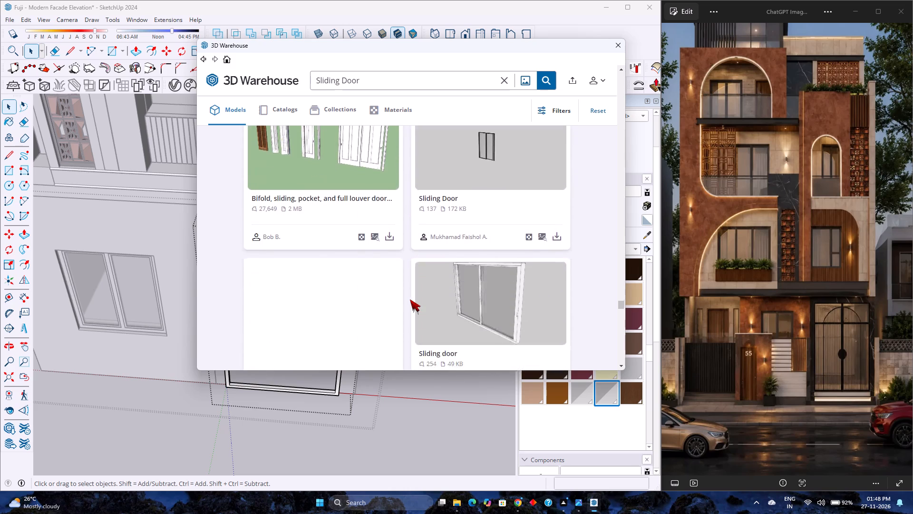
scroll(410, 299, "down", 2)
scroll(410, 299, "up", 2)
scroll(410, 299, "down", 4)
scroll(410, 299, "up", 3)
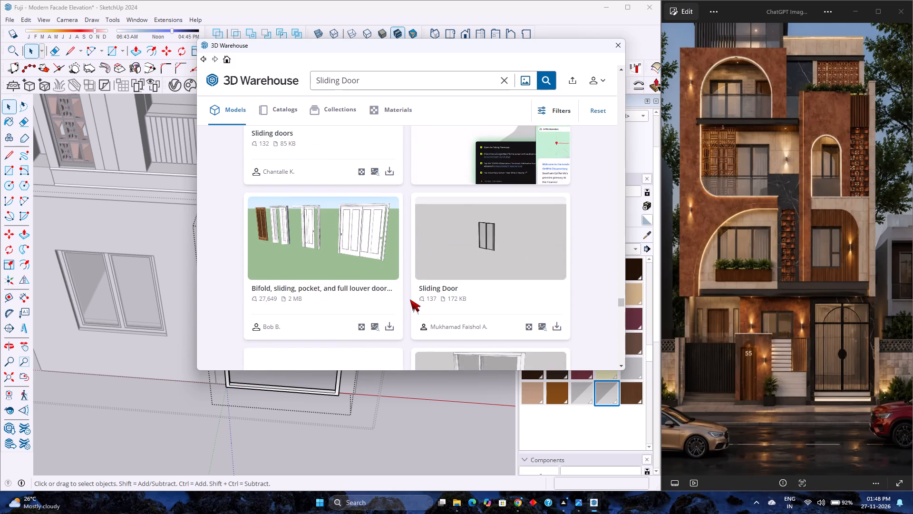
scroll(410, 299, "down", 2)
scroll(410, 299, "up", 2)
scroll(410, 299, "down", 3)
scroll(410, 299, "up", 3)
scroll(410, 299, "down", 8)
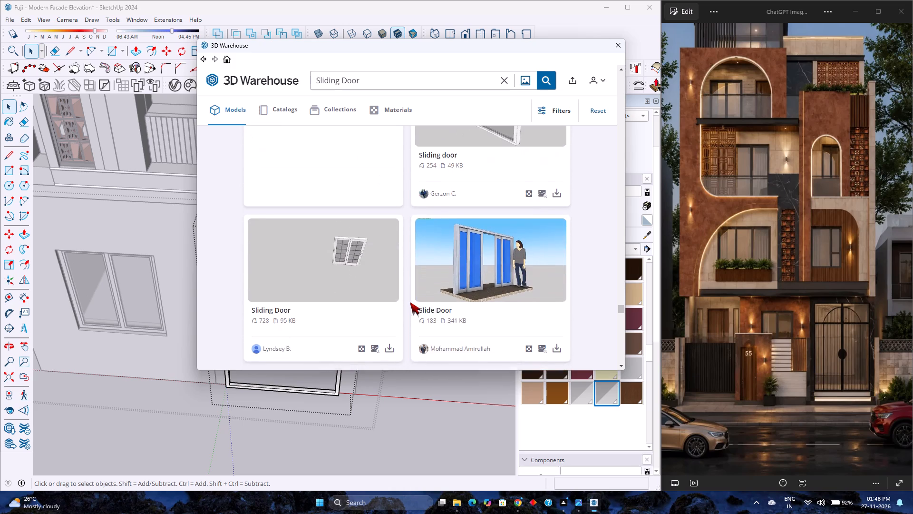
scroll(410, 302, "down", 2)
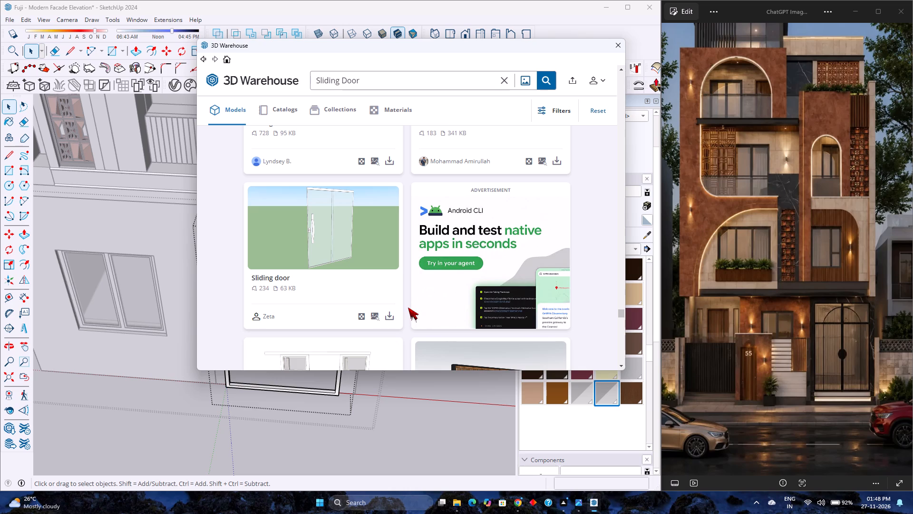
scroll(408, 307, "up", 2)
scroll(408, 307, "down", 2)
scroll(408, 307, "up", 2)
scroll(408, 307, "down", 2)
scroll(408, 307, "up", 3)
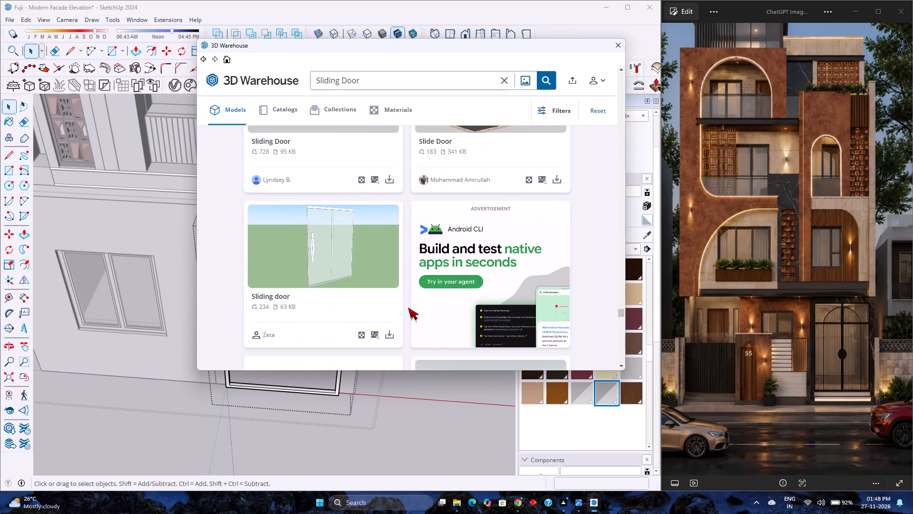
scroll(408, 307, "down", 7)
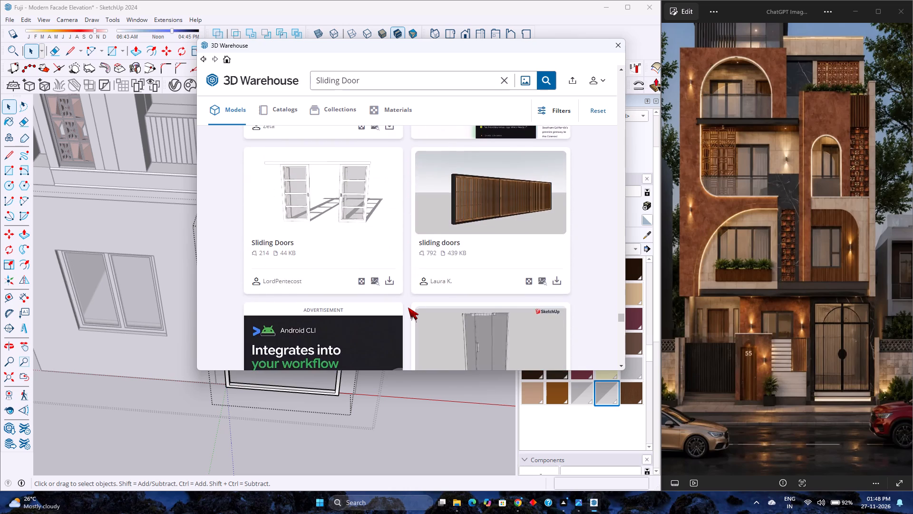
scroll(408, 307, "down", 9)
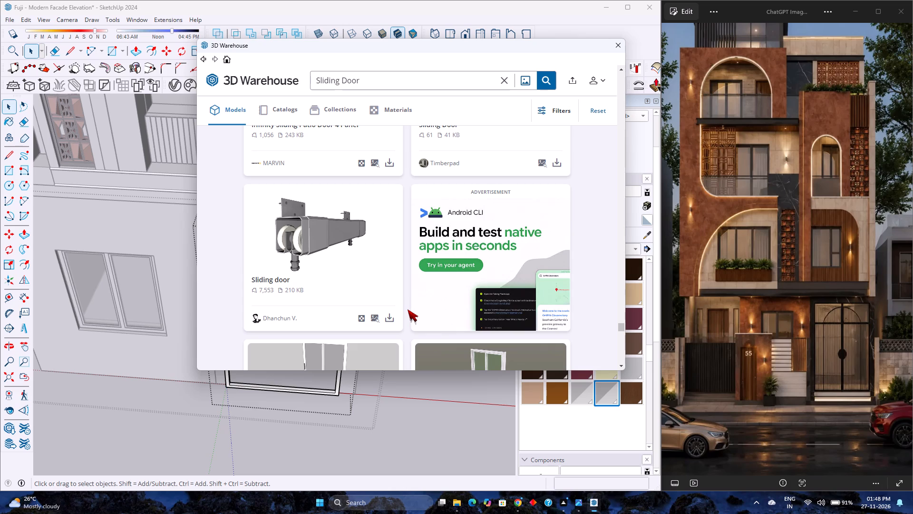
scroll(408, 309, "down", 3)
scroll(408, 309, "up", 3)
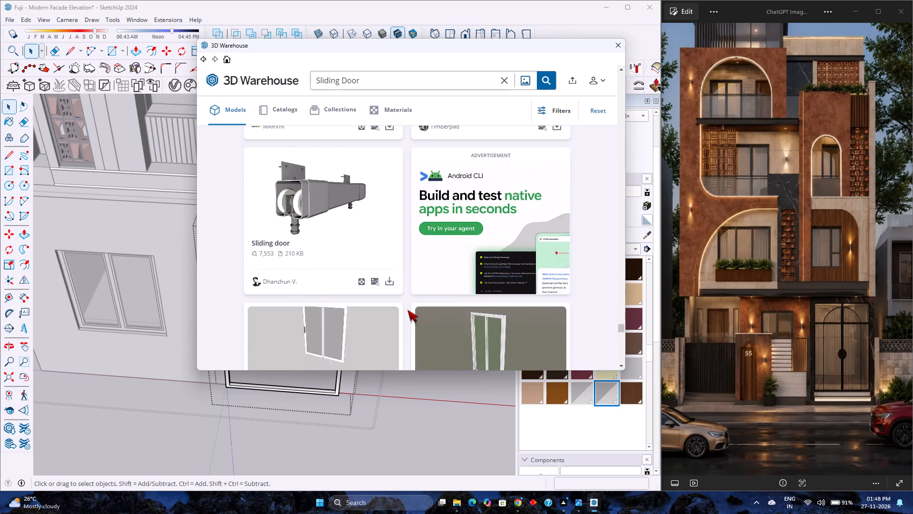
scroll(408, 310, "down", 4)
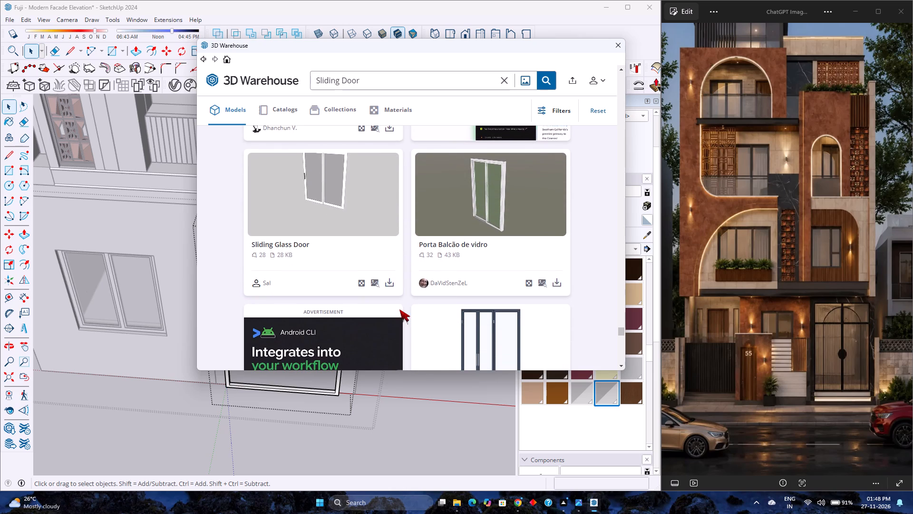
Download the two-panel "Sliding Glass Door" model from the 3D Warehouse results.
left_click(385, 285)
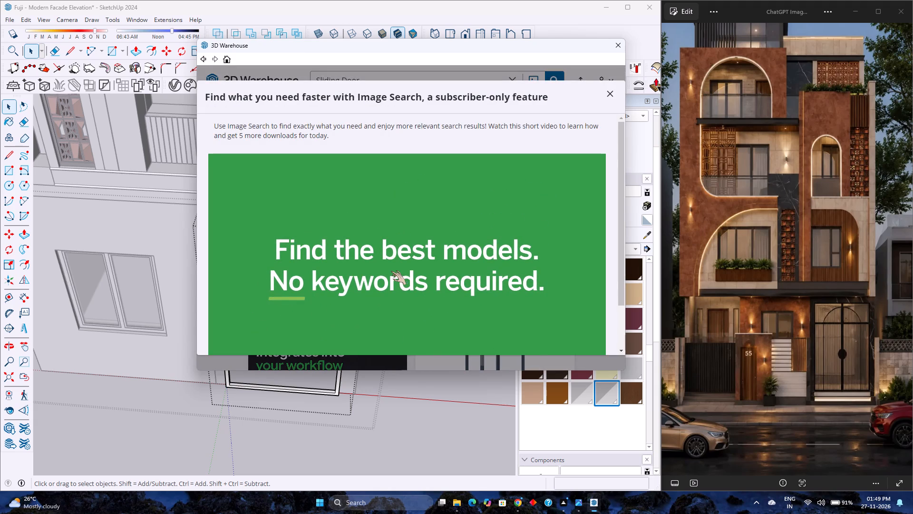
scroll(400, 280, "down", 2)
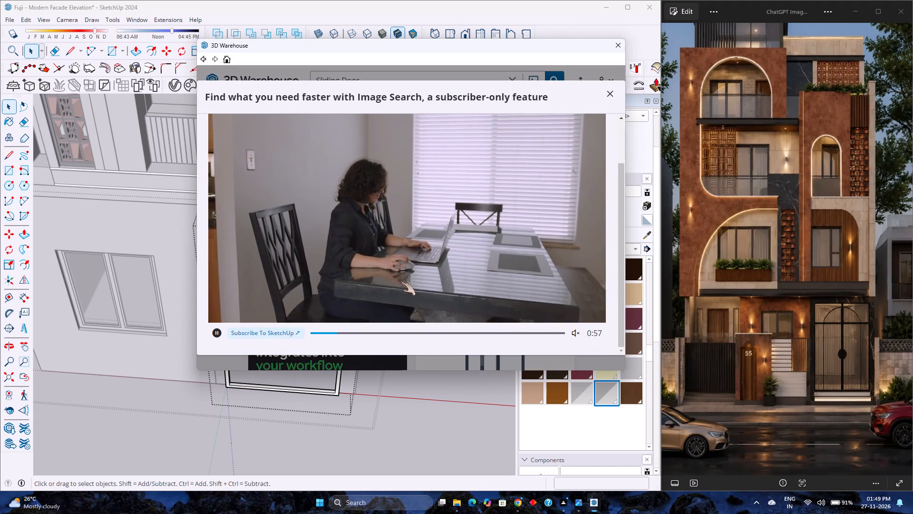
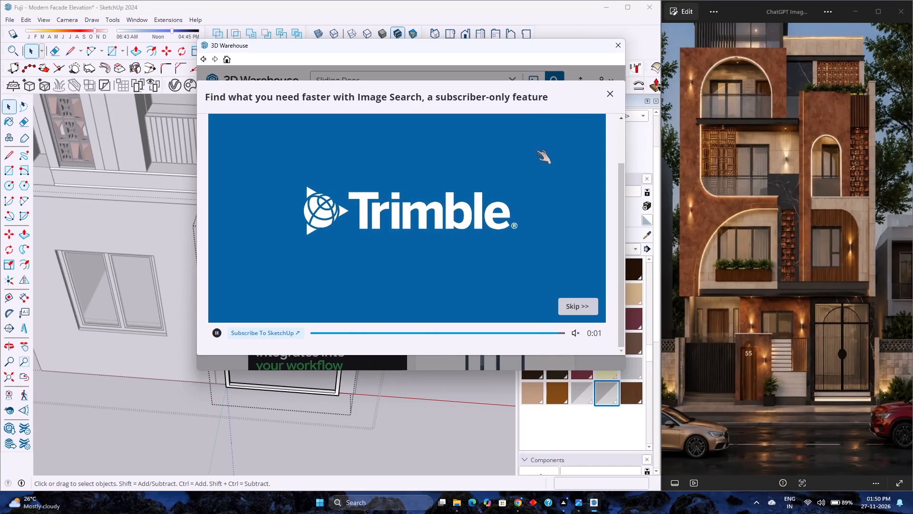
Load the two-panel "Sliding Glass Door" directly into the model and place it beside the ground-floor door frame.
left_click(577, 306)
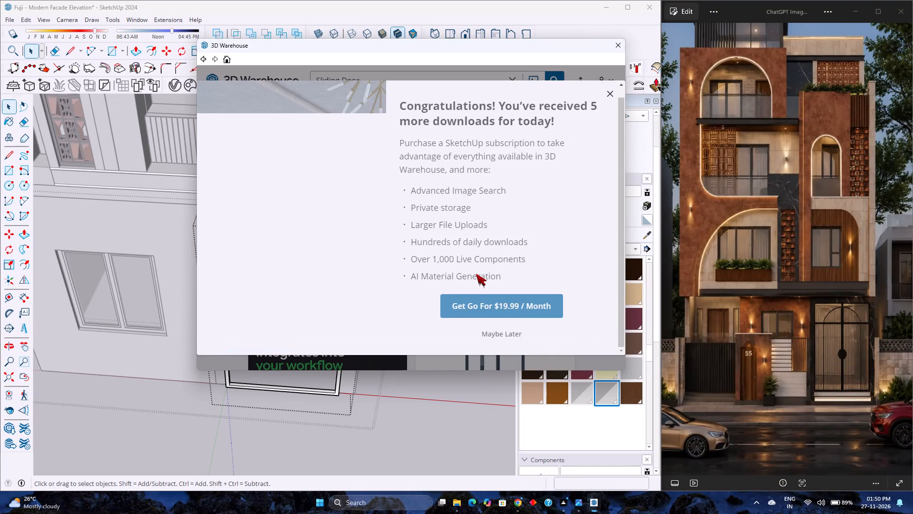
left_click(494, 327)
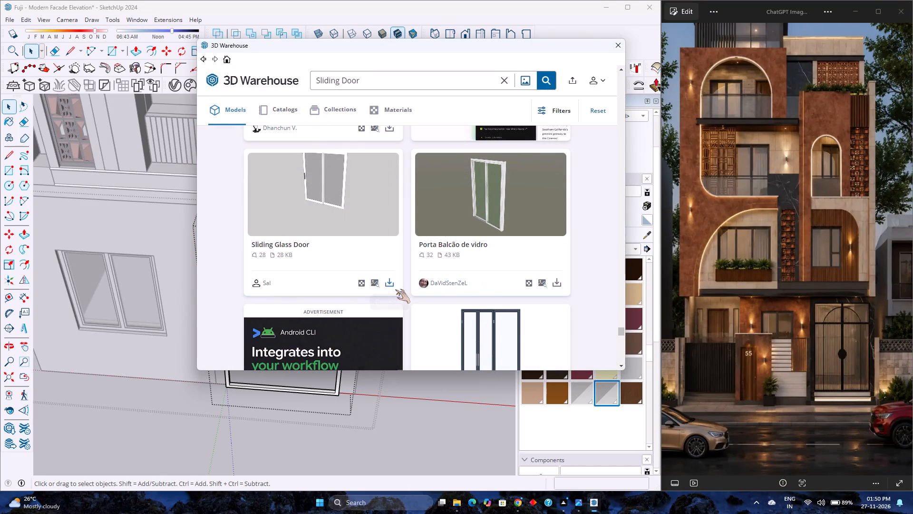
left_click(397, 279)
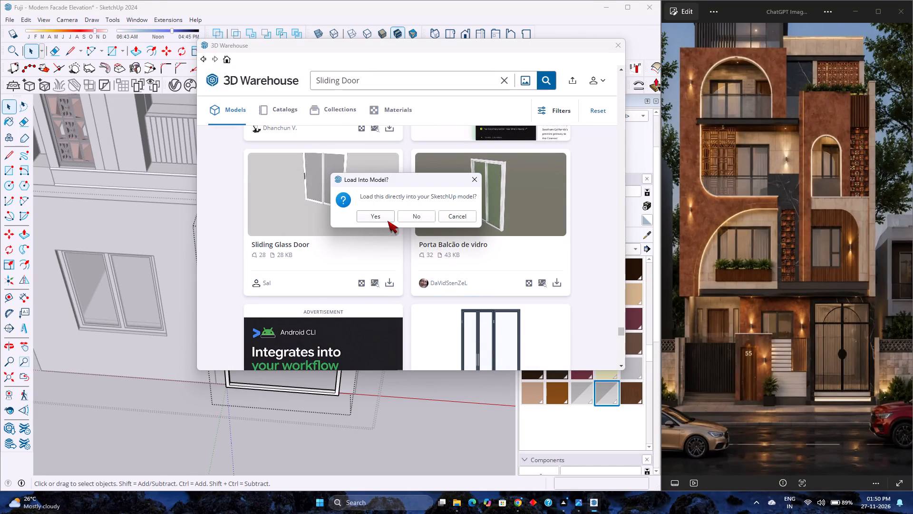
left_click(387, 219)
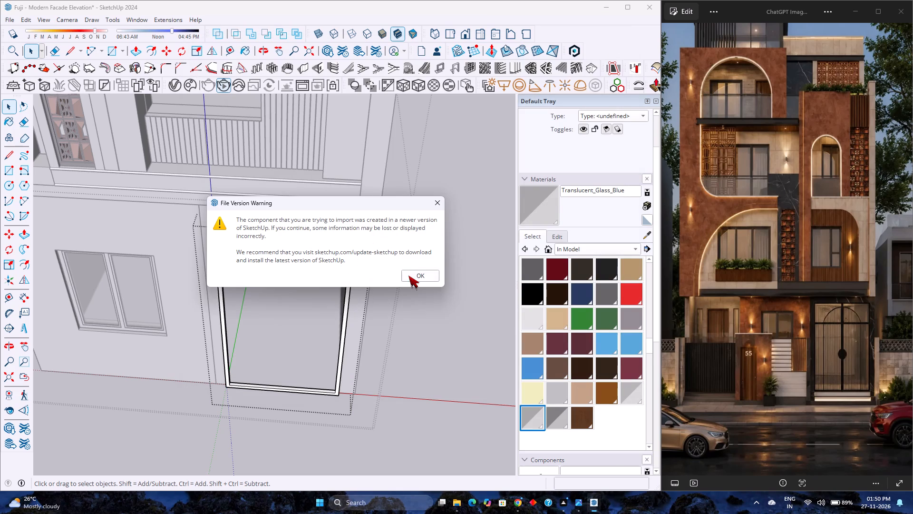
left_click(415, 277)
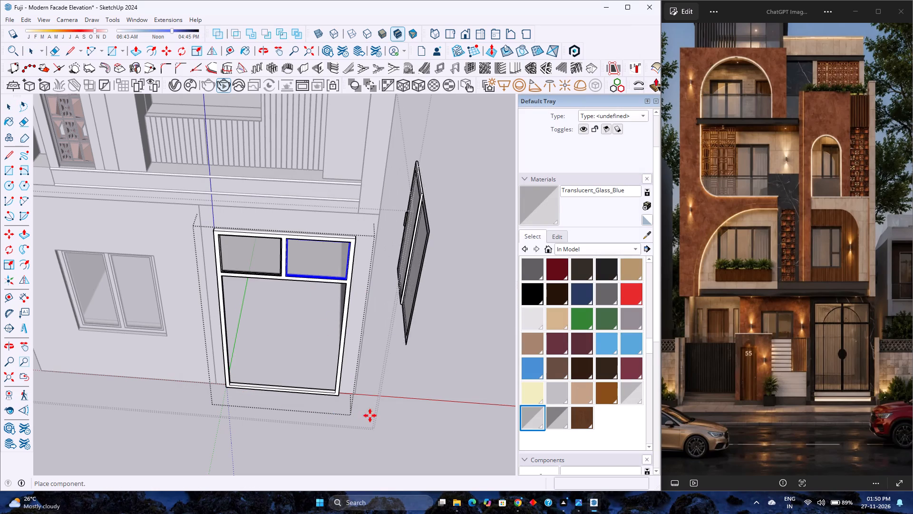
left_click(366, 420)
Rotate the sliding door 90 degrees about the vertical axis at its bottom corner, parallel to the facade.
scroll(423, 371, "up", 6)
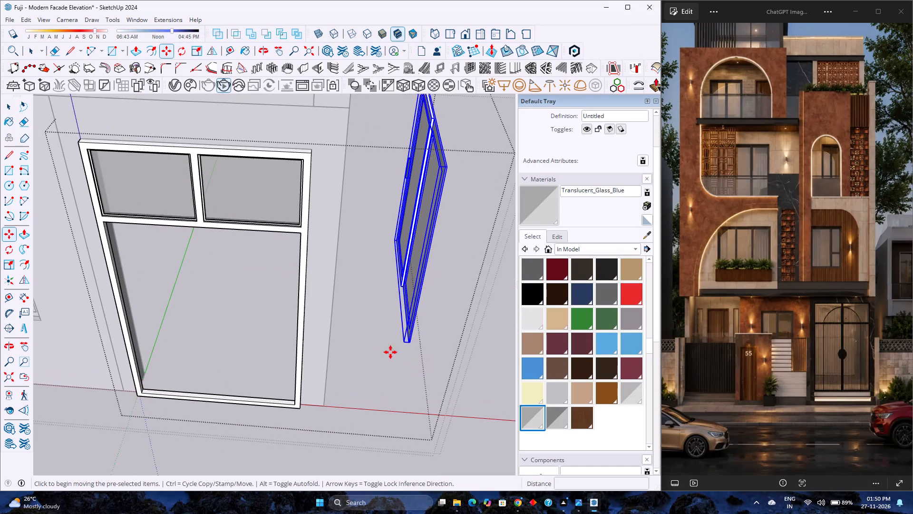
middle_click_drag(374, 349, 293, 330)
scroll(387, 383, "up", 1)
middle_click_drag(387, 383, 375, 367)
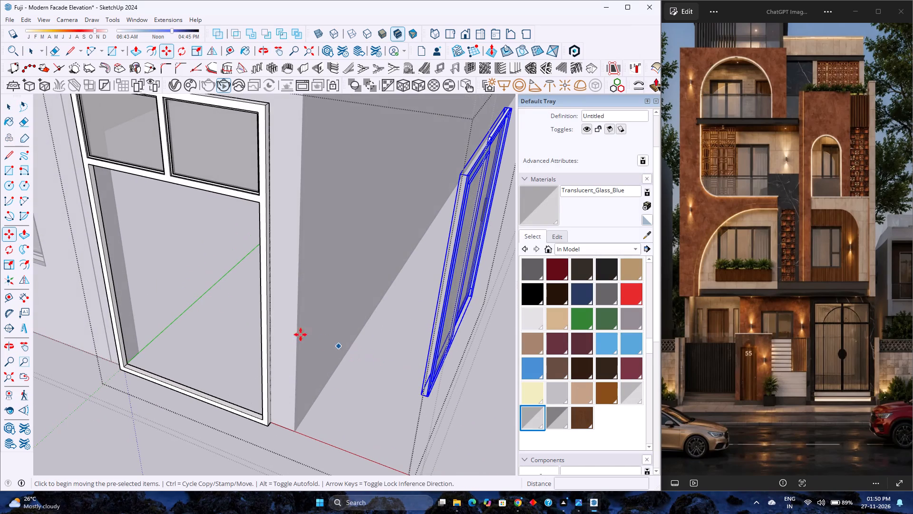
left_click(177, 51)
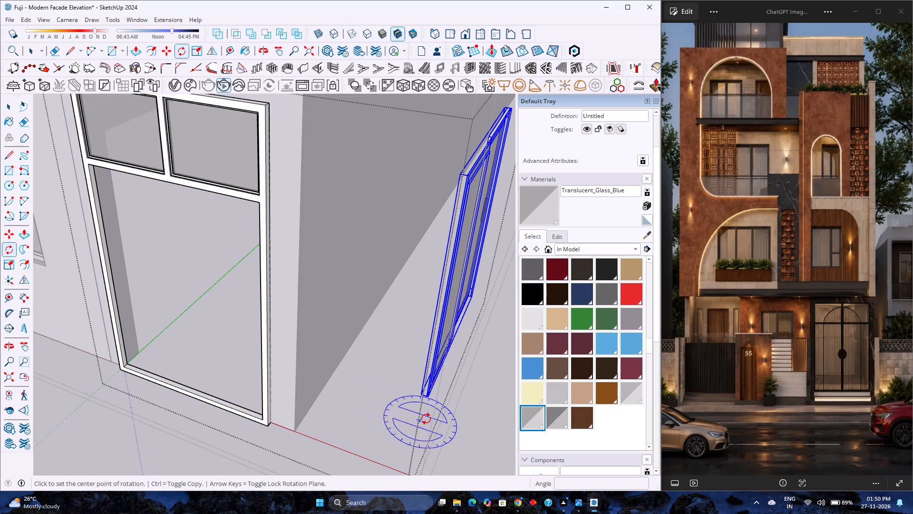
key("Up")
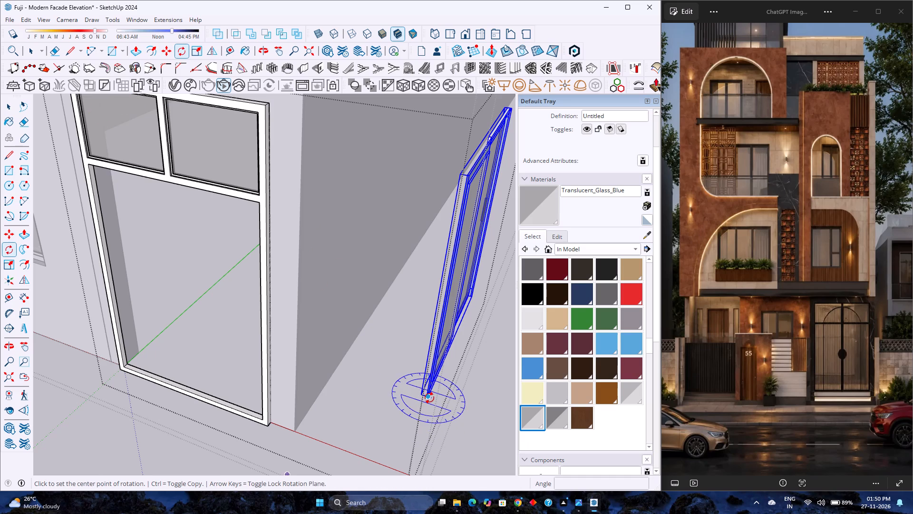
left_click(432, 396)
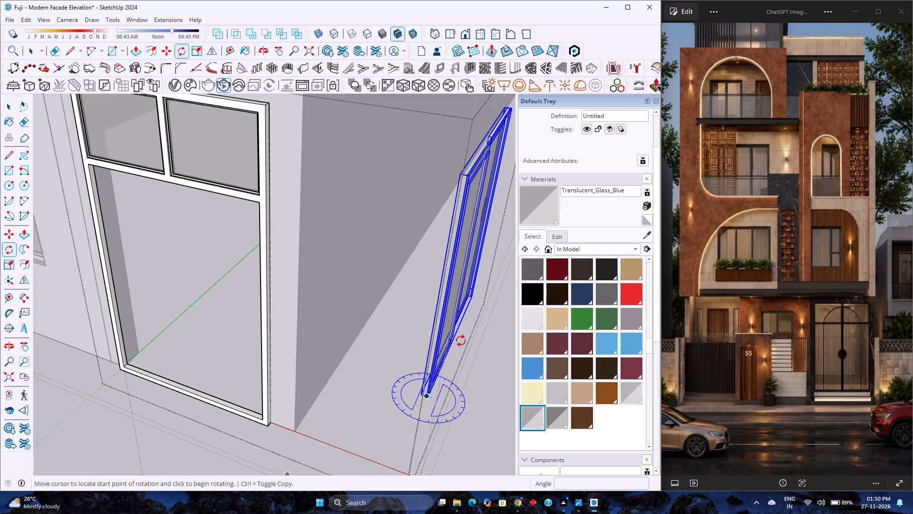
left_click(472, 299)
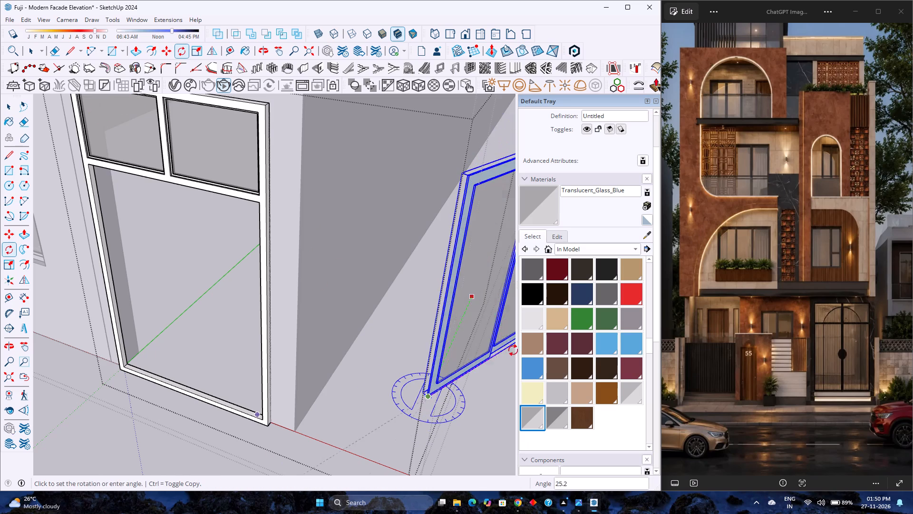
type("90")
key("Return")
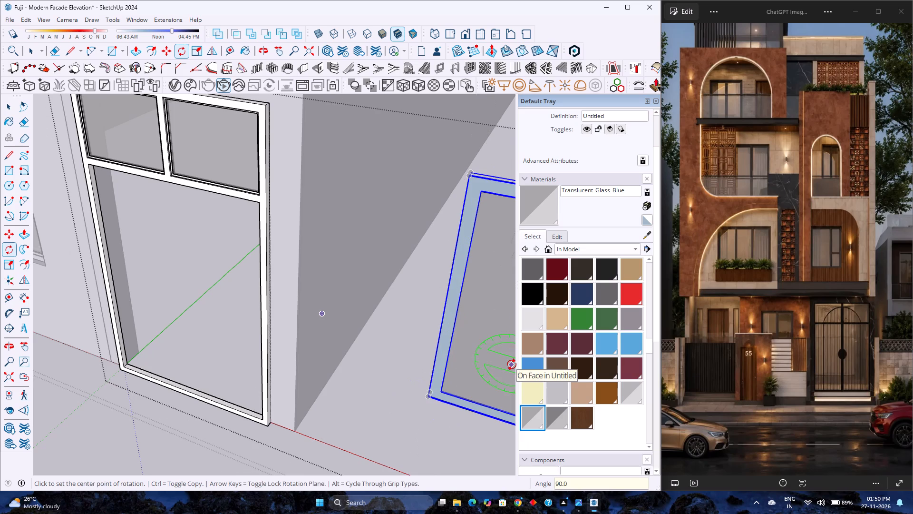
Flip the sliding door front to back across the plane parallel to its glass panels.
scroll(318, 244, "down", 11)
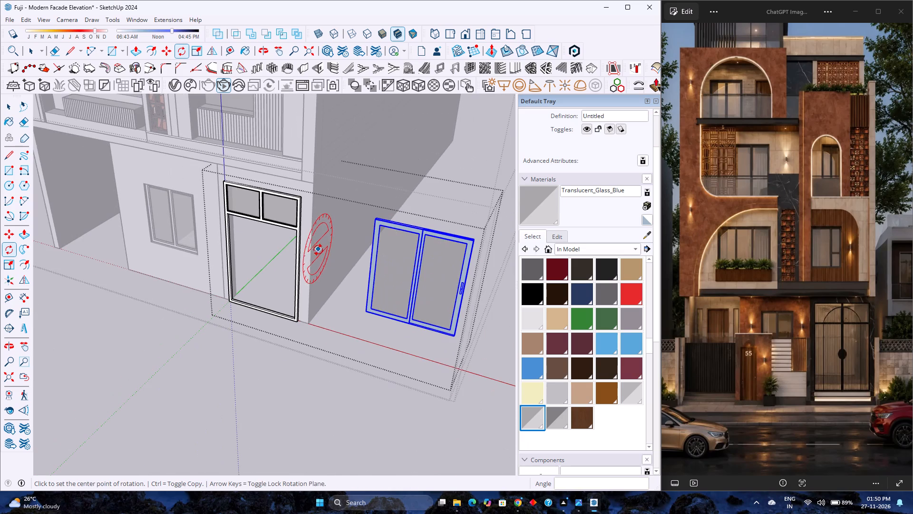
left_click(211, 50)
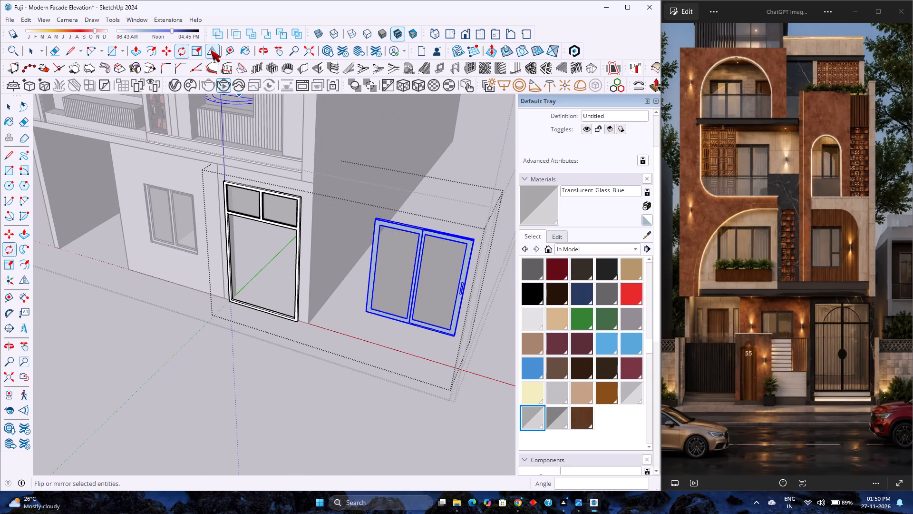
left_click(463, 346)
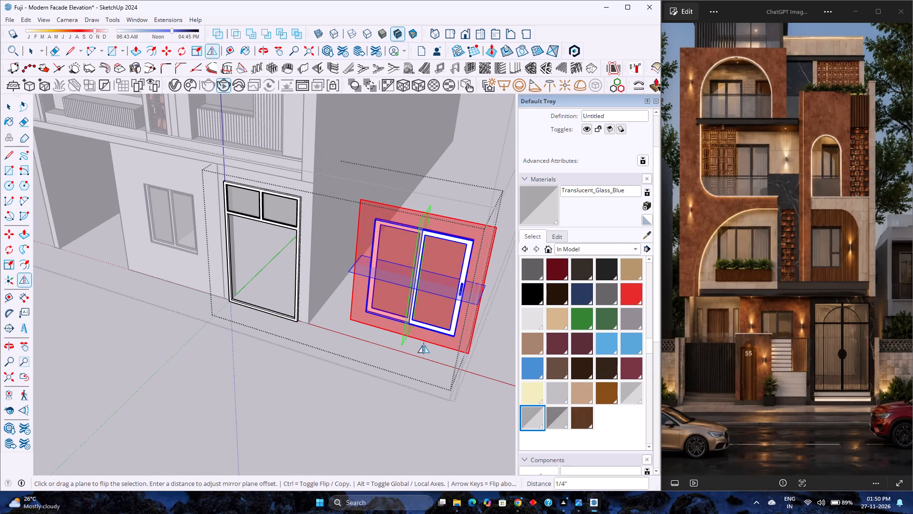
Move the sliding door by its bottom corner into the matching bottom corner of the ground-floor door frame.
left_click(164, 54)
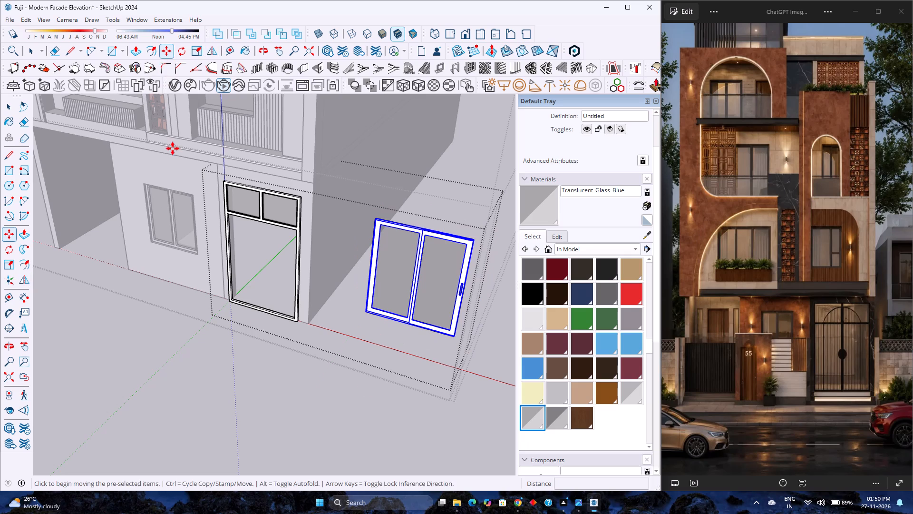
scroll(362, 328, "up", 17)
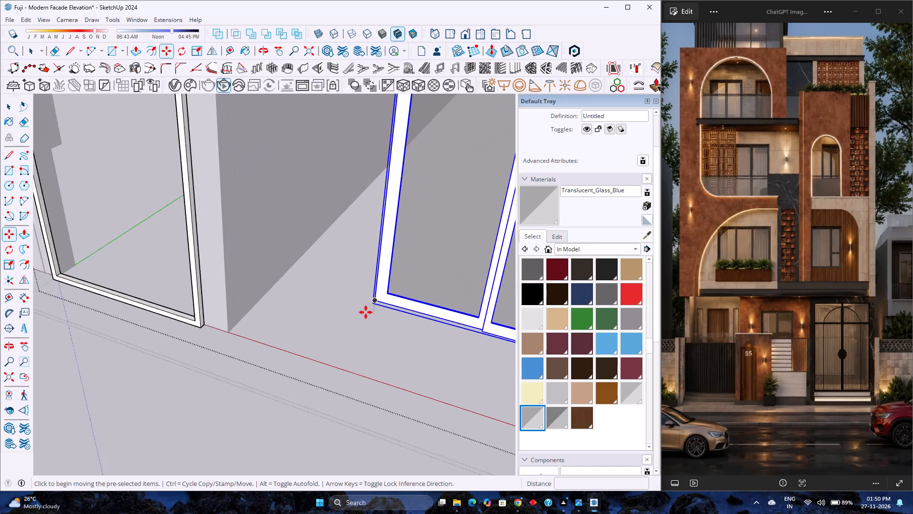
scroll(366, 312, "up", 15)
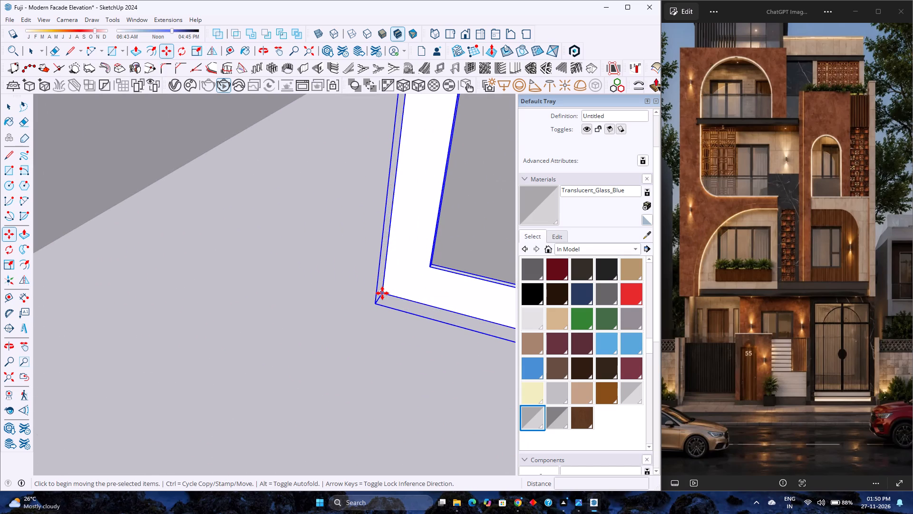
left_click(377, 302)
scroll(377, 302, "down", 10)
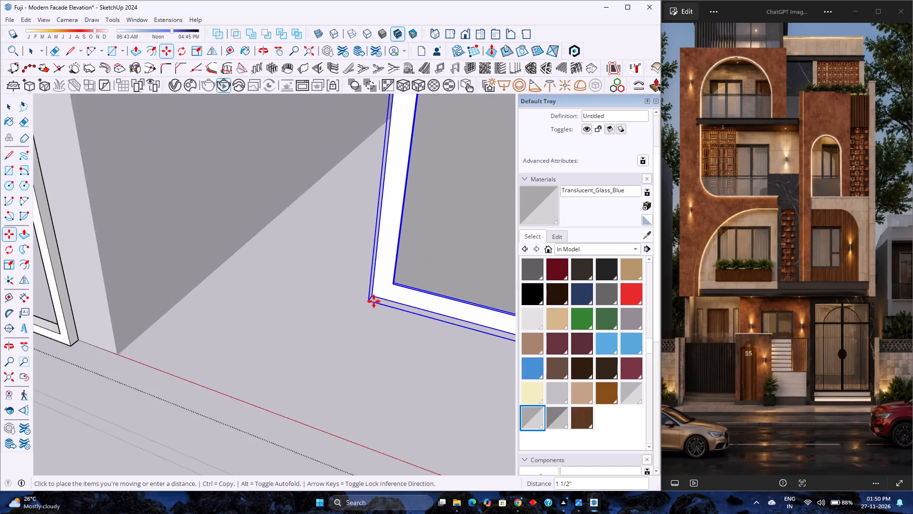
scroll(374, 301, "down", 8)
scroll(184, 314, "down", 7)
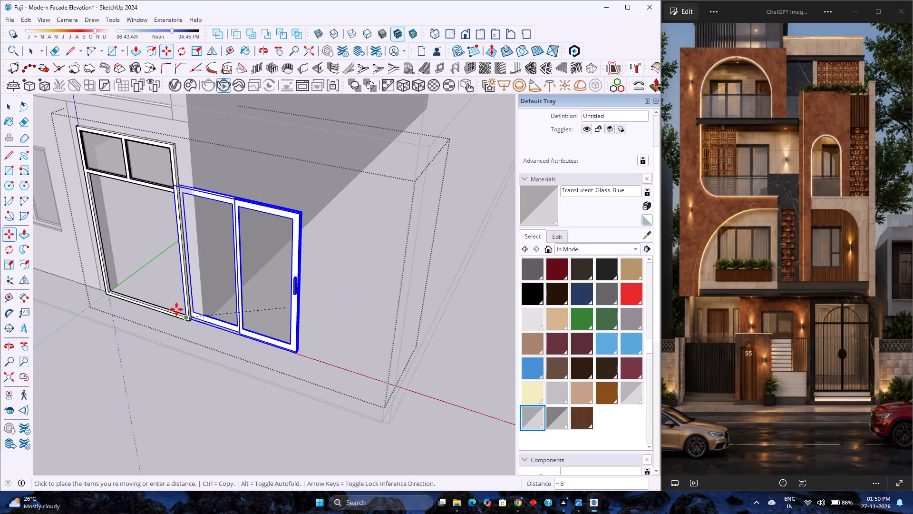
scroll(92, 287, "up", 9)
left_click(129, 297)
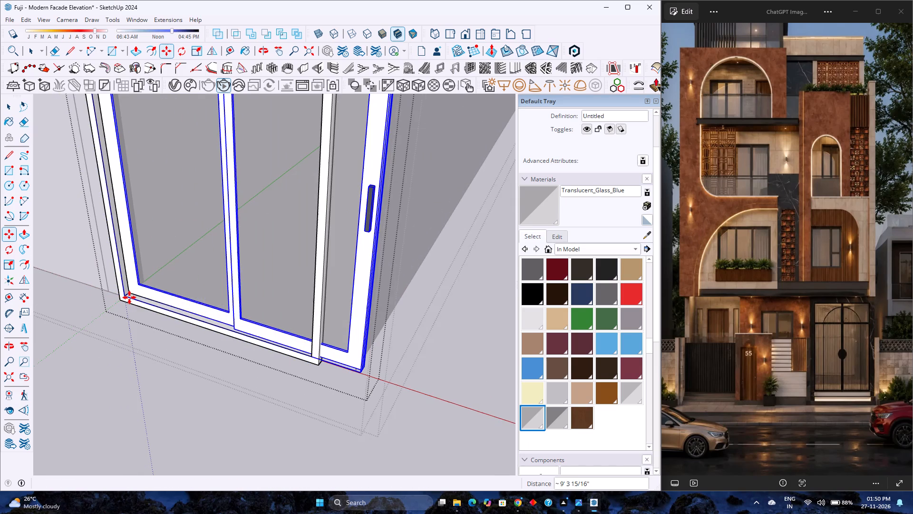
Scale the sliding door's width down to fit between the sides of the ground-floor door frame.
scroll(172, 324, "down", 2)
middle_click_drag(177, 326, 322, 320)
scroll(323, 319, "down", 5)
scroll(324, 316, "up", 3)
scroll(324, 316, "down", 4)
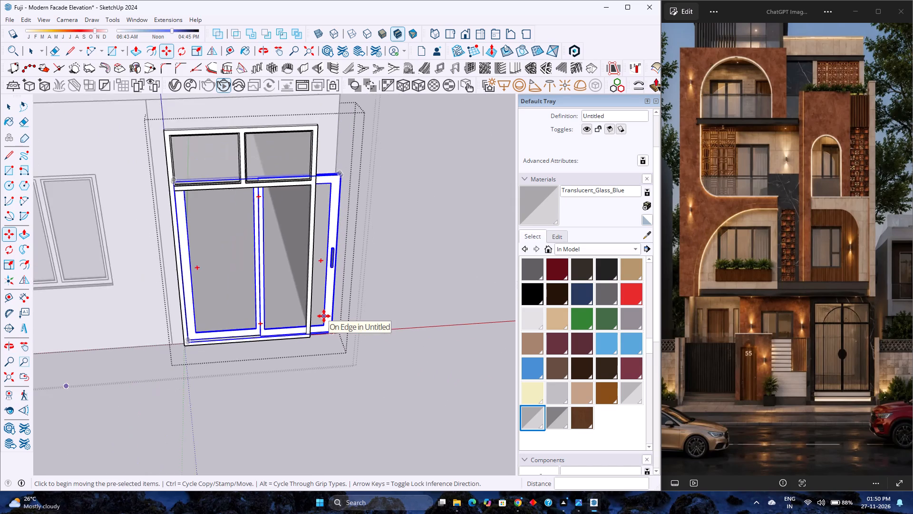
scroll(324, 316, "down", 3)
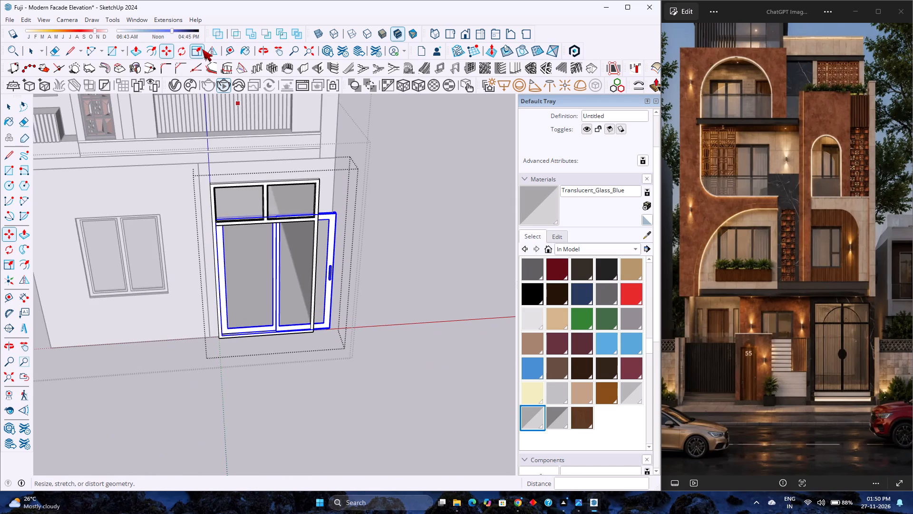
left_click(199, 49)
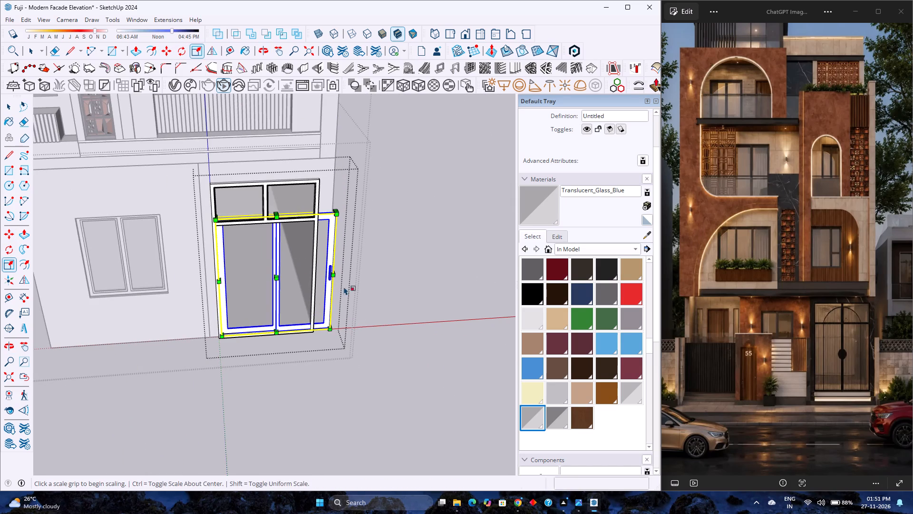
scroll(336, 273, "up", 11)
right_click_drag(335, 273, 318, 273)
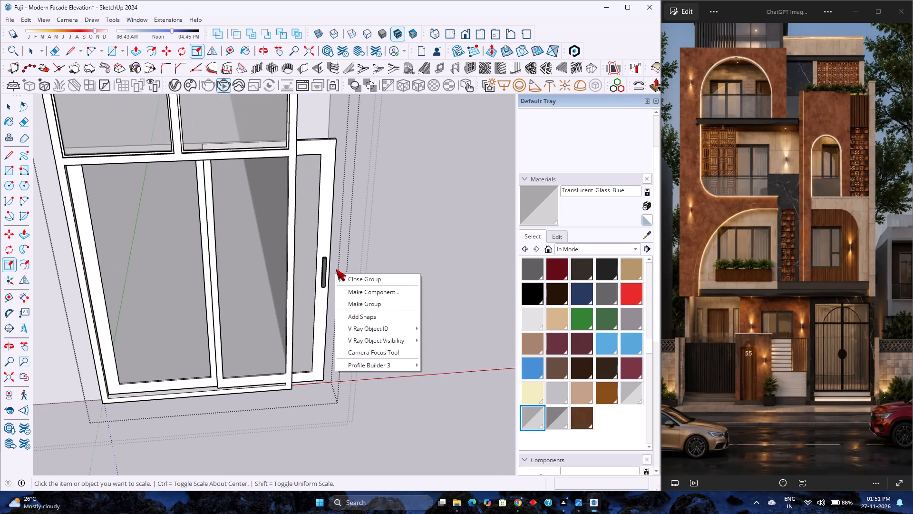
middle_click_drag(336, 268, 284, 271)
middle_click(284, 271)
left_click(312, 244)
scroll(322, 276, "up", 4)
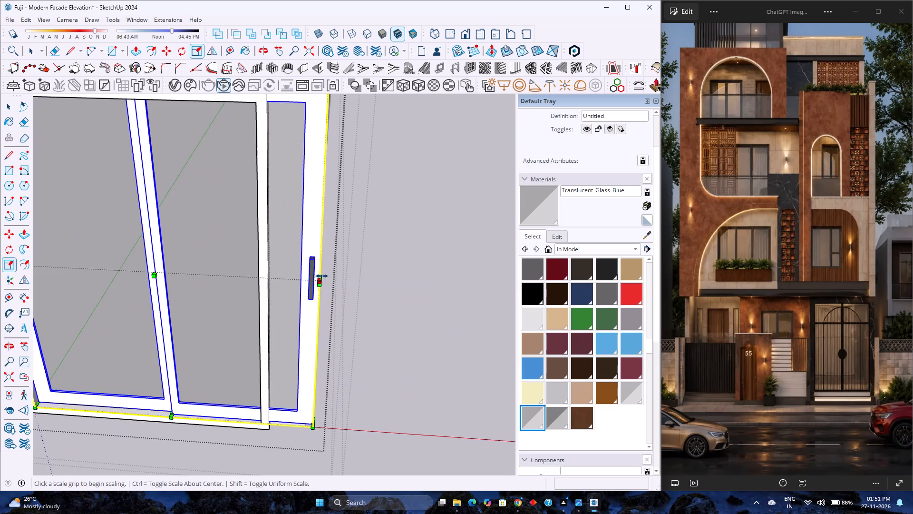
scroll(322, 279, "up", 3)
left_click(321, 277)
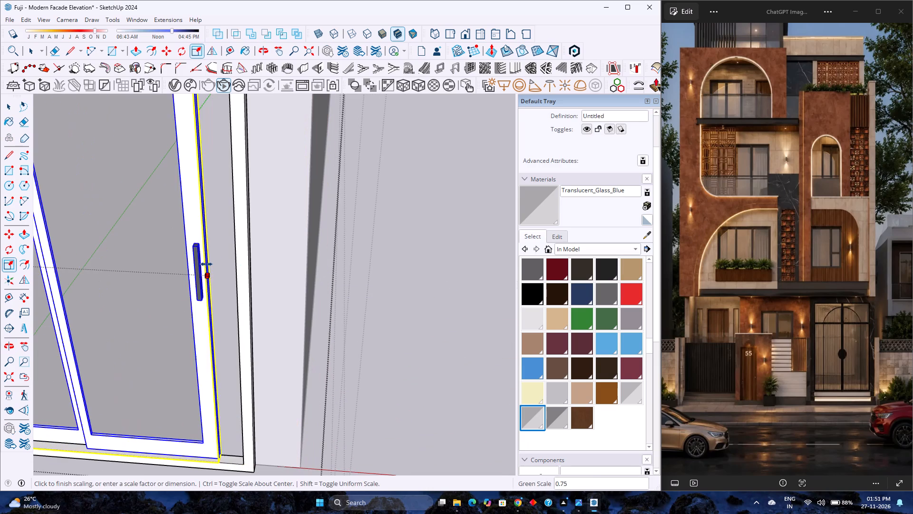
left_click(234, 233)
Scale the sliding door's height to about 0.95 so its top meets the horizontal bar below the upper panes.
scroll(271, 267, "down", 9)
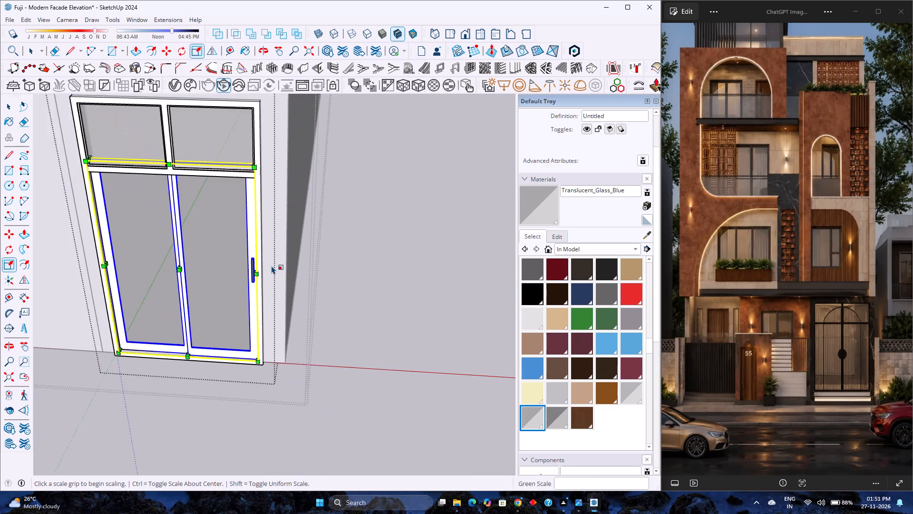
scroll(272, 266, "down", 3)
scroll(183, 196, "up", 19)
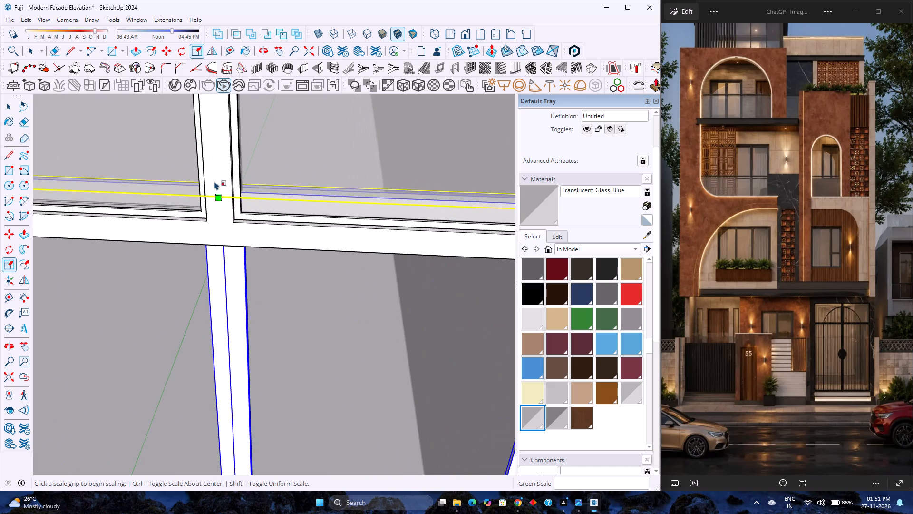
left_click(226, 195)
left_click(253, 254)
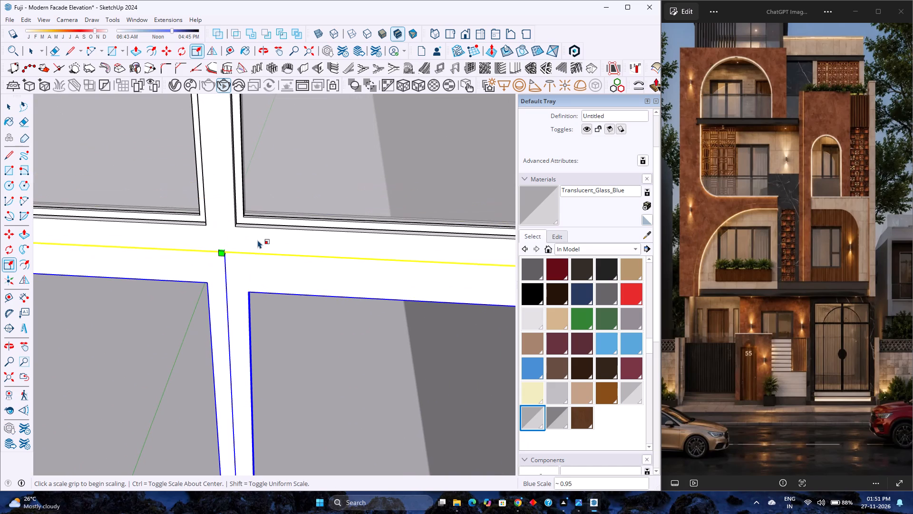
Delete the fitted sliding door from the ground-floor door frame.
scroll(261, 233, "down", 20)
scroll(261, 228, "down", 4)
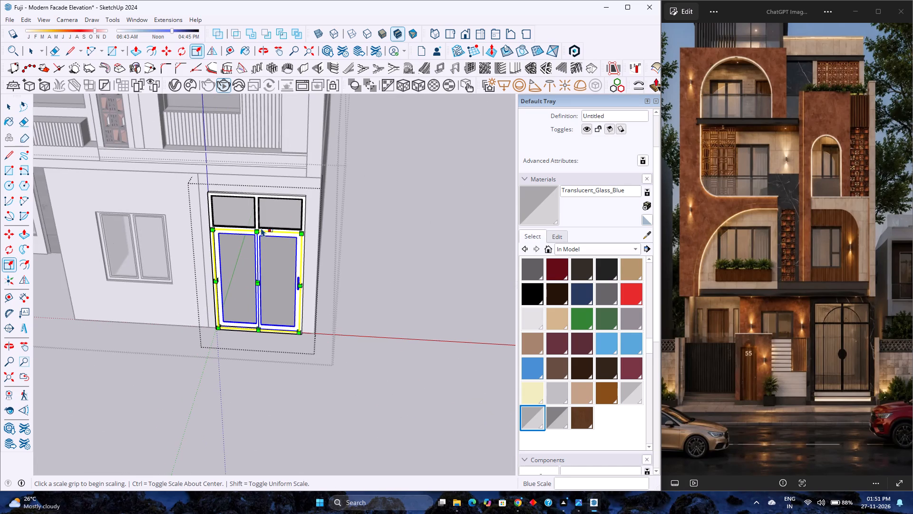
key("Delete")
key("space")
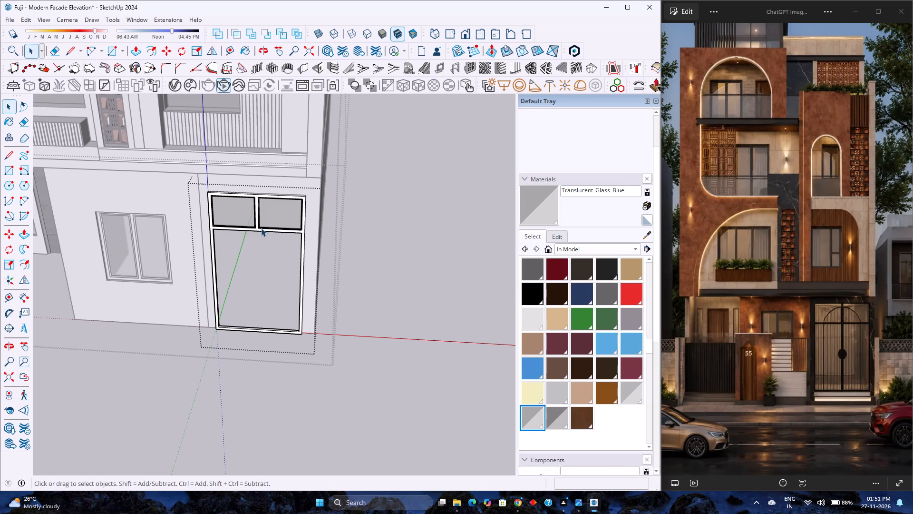
Reopen 3D Warehouse on the "Sliding Door" model results and dismiss the promotion to look for a different door.
left_click(146, 20)
left_click(154, 91)
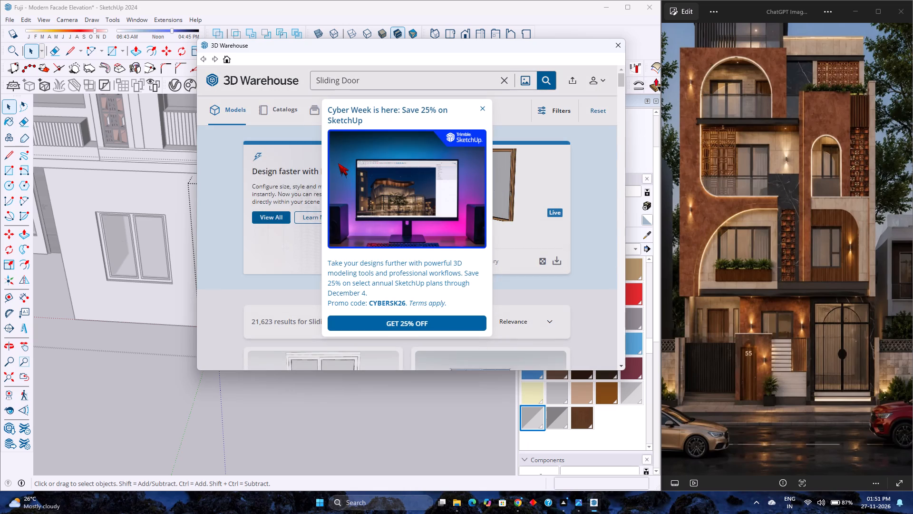
left_click(485, 112)
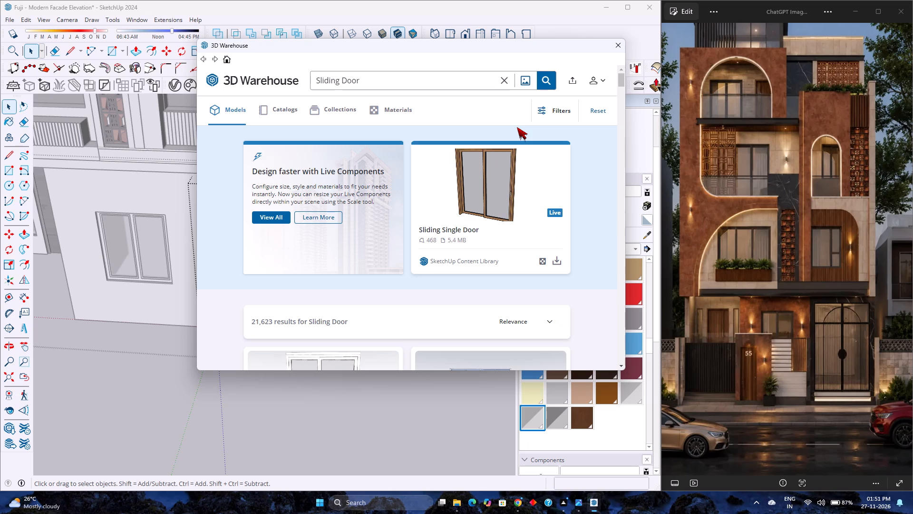
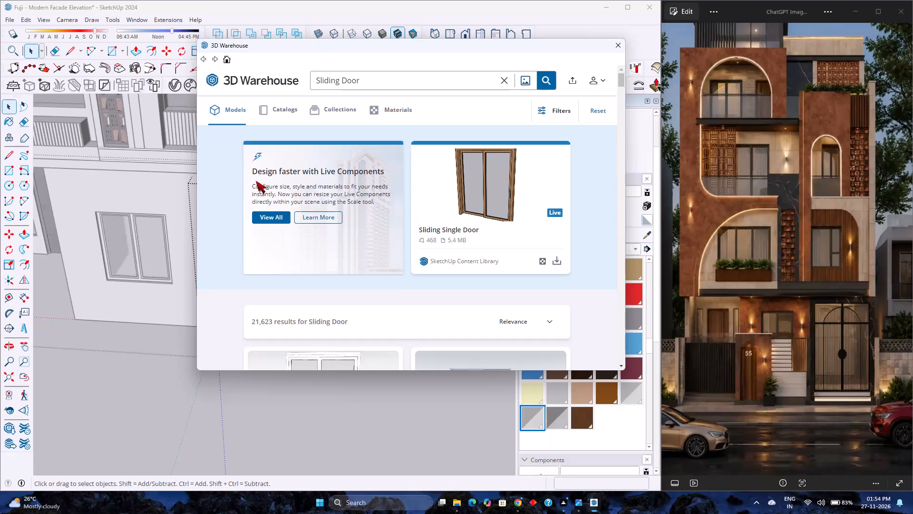
Browse the sliding door model results for a door that suits the ground-floor frame and the reference image.
left_click(309, 195)
scroll(309, 200, "down", 4)
scroll(309, 200, "up", 3)
scroll(309, 200, "down", 1)
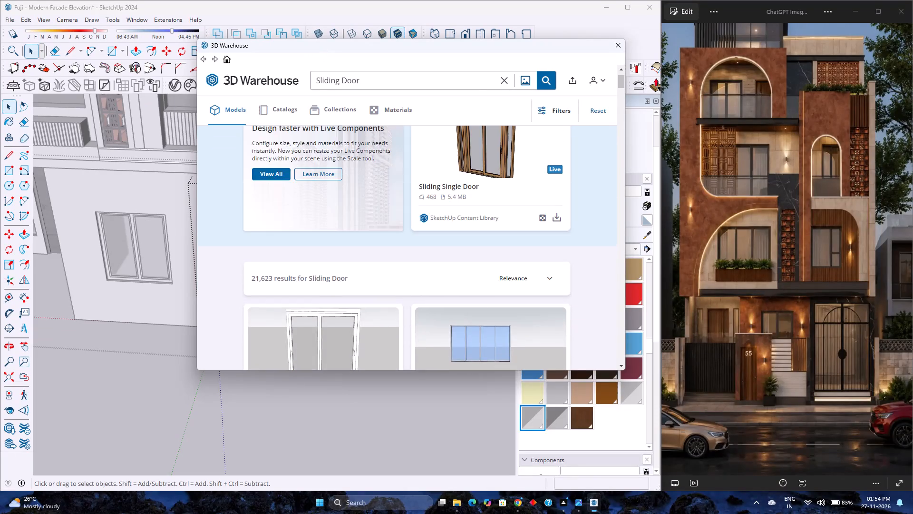
scroll(309, 200, "down", 2)
scroll(309, 200, "up", 4)
scroll(309, 200, "down", 4)
scroll(309, 200, "up", 3)
scroll(309, 200, "down", 4)
scroll(309, 200, "up", 4)
scroll(309, 200, "down", 4)
scroll(309, 200, "up", 4)
scroll(309, 200, "down", 6)
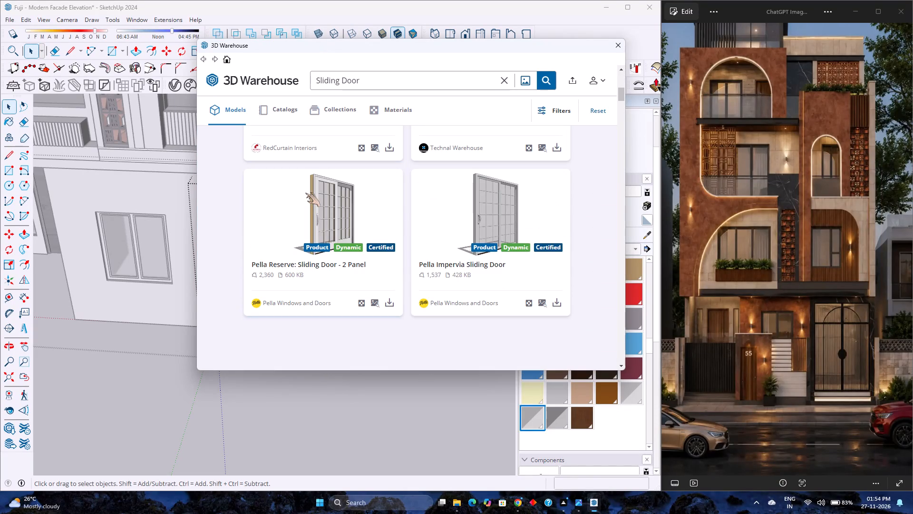
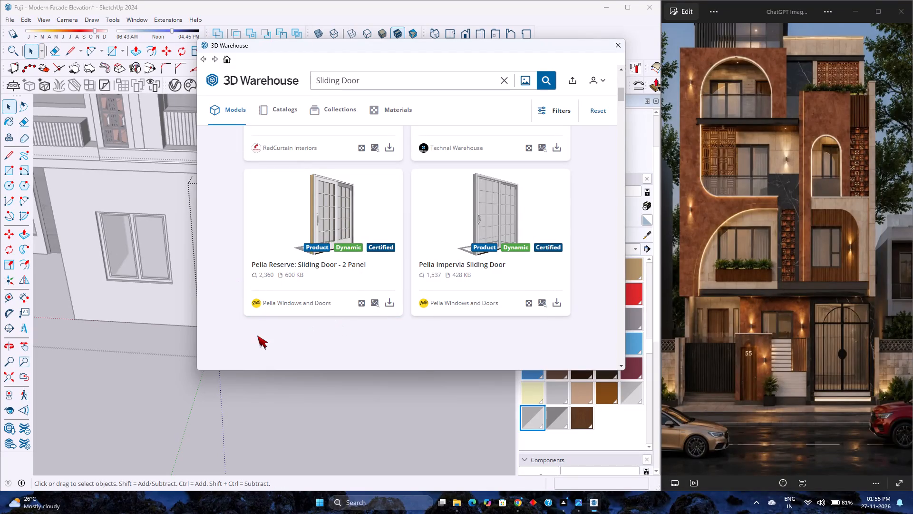
Examine further Sliding Door model results for a glazed door that suits the ground-floor frame and the reference image.
scroll(239, 340, "down", 4)
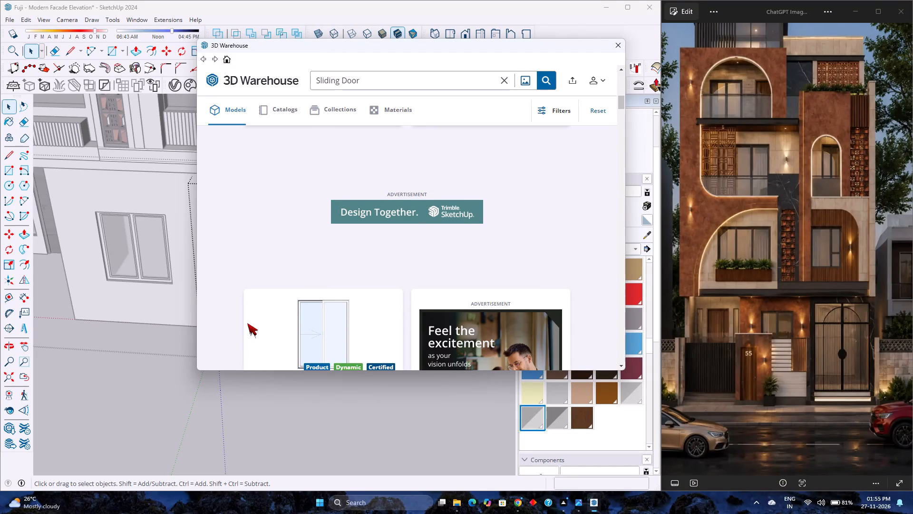
scroll(247, 323, "up", 3)
scroll(246, 325, "down", 3)
scroll(246, 325, "up", 3)
scroll(246, 325, "down", 2)
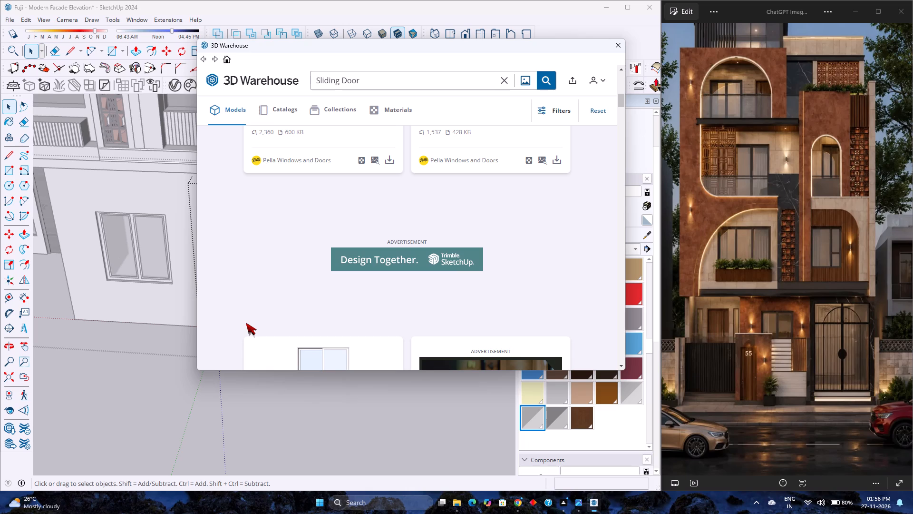
scroll(246, 322, "down", 1)
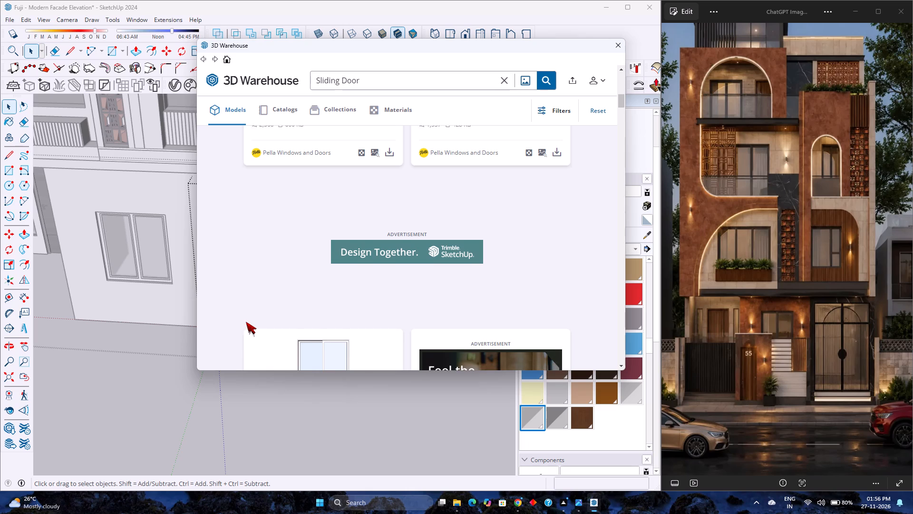
scroll(292, 361, "down", 1)
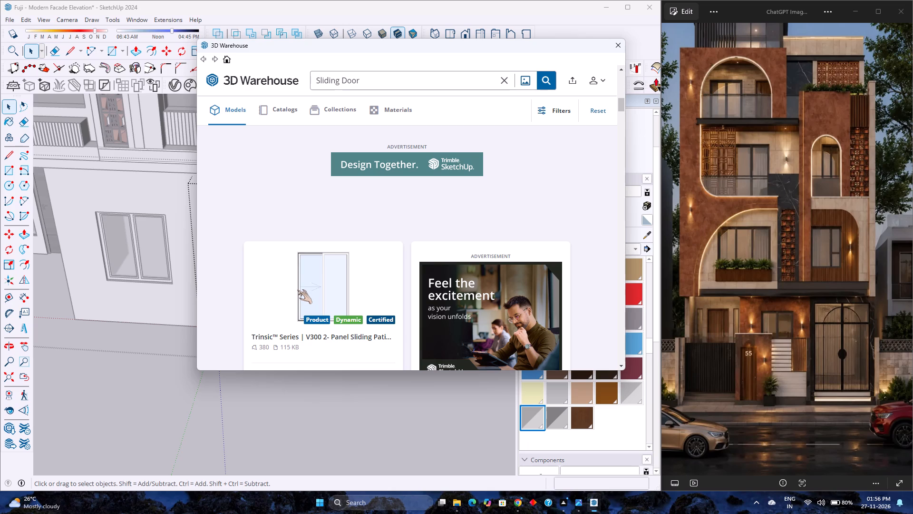
scroll(297, 290, "up", 2)
scroll(297, 290, "down", 3)
scroll(297, 290, "up", 2)
scroll(297, 290, "down", 2)
scroll(297, 290, "up", 2)
scroll(297, 290, "down", 1)
scroll(297, 290, "up", 1)
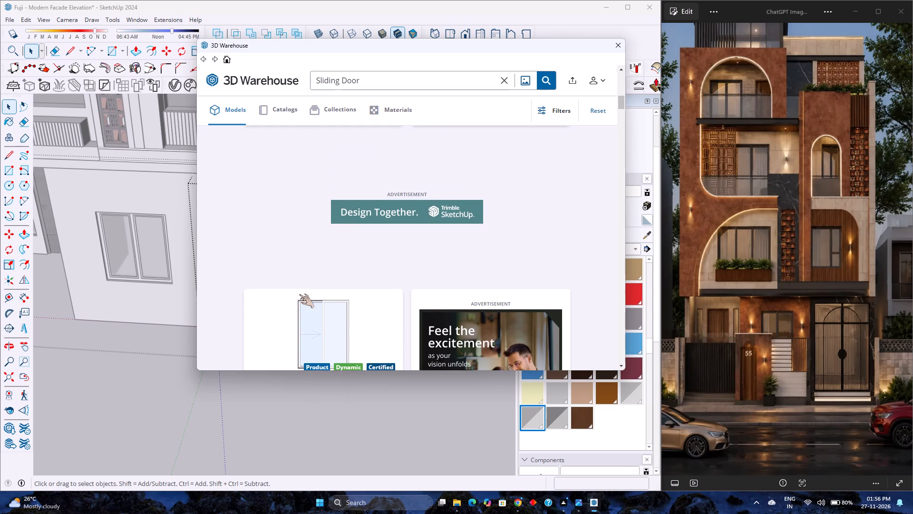
scroll(299, 294, "down", 2)
scroll(298, 288, "up", 3)
scroll(298, 288, "down", 4)
scroll(298, 288, "up", 4)
scroll(298, 288, "down", 4)
scroll(298, 288, "up", 4)
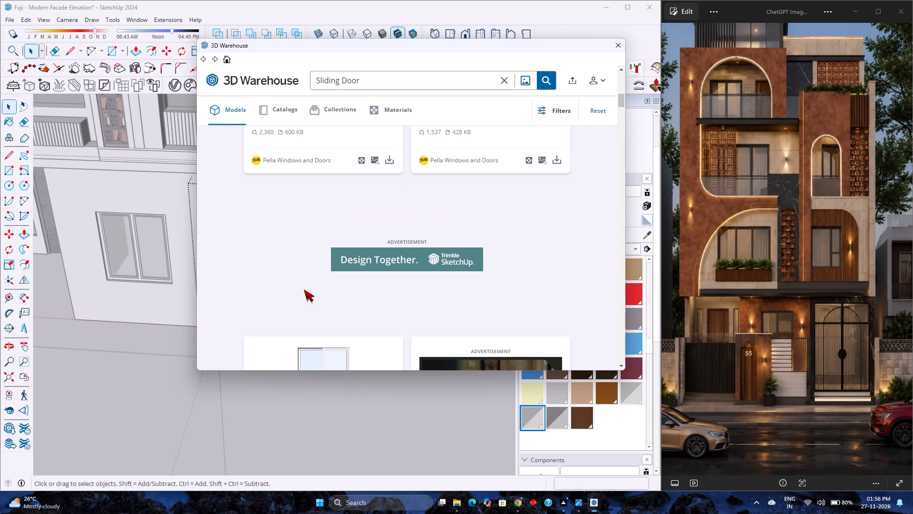
scroll(304, 289, "down", 4)
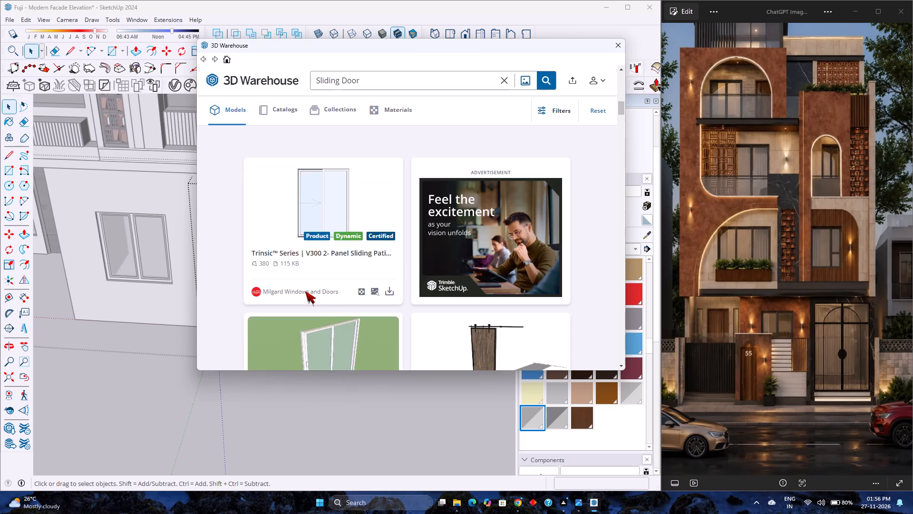
scroll(305, 291, "down", 2)
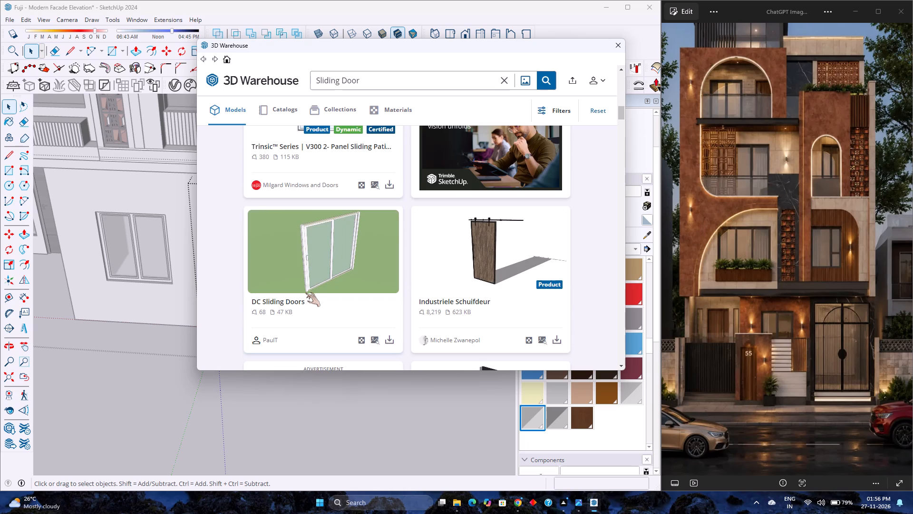
scroll(305, 293, "down", 2)
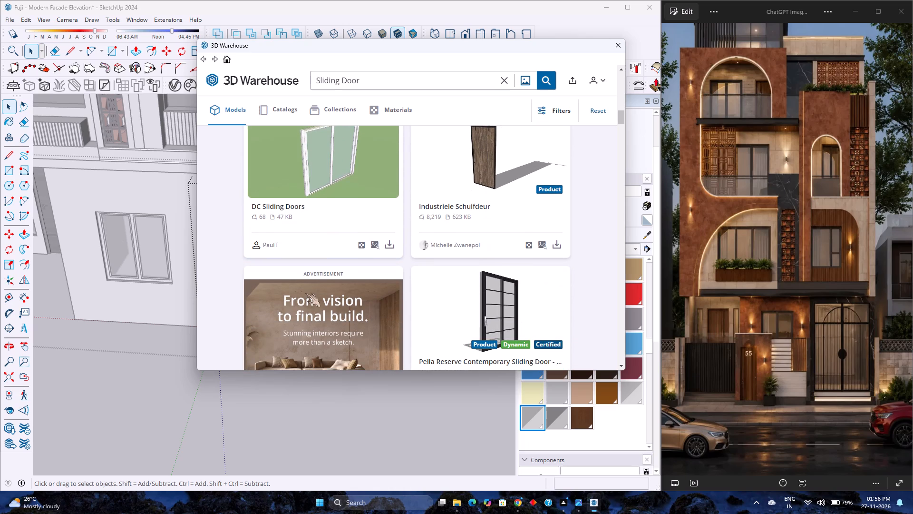
scroll(305, 295, "down", 2)
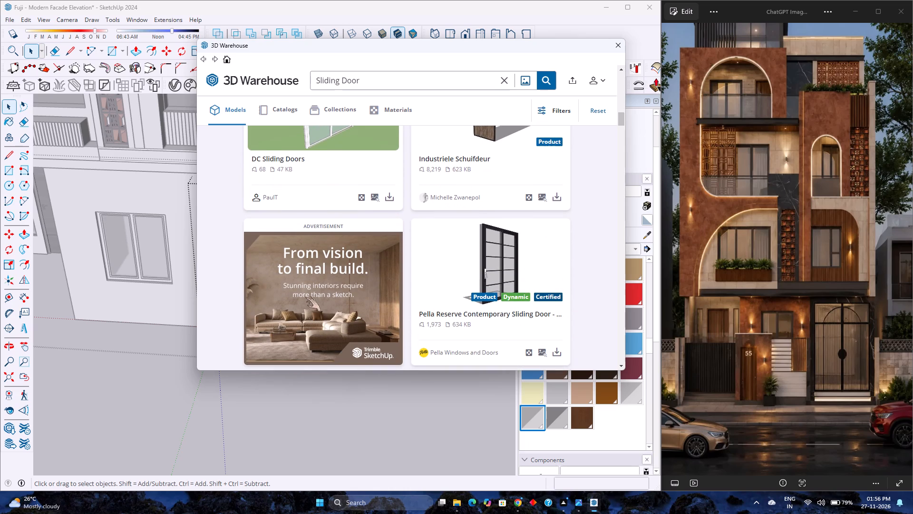
scroll(305, 297, "down", 2)
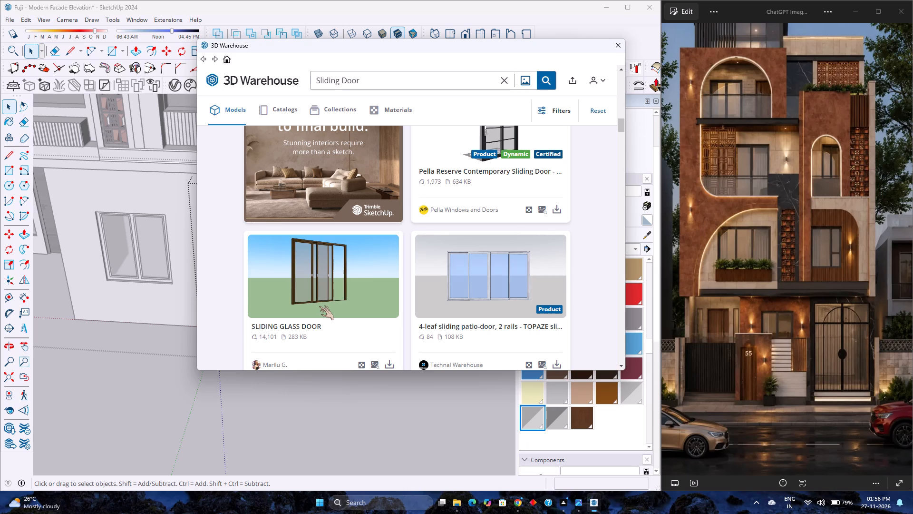
scroll(330, 288, "down", 5)
scroll(330, 288, "up", 5)
scroll(330, 288, "down", 5)
scroll(330, 288, "up", 4)
scroll(330, 288, "down", 3)
scroll(330, 288, "up", 3)
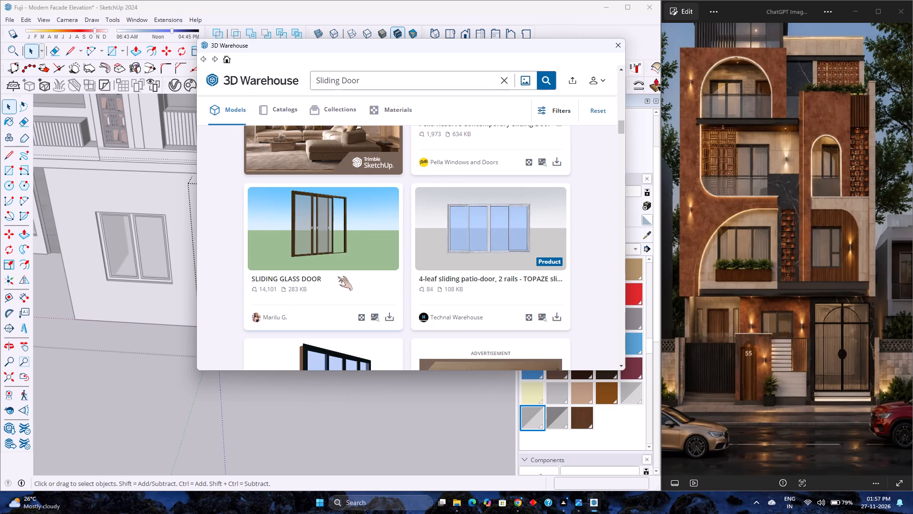
scroll(335, 282, "down", 4)
scroll(335, 283, "up", 2)
scroll(335, 284, "down", 3)
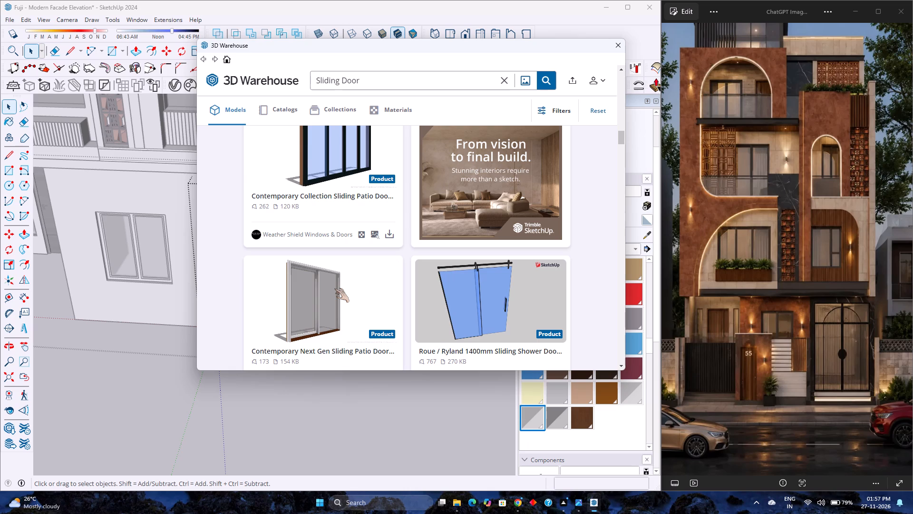
scroll(334, 288, "down", 4)
scroll(334, 288, "up", 3)
scroll(334, 288, "down", 2)
scroll(334, 288, "up", 3)
scroll(334, 288, "down", 4)
scroll(334, 288, "up", 2)
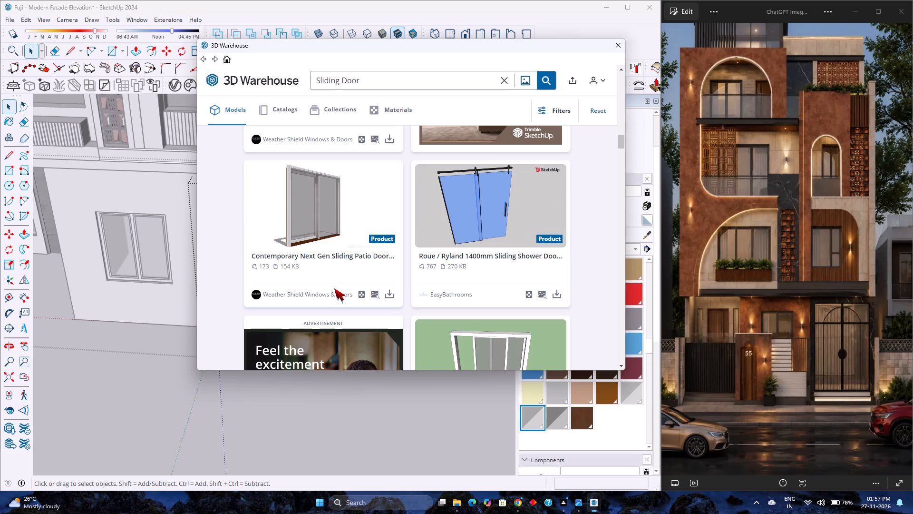
scroll(334, 288, "down", 4)
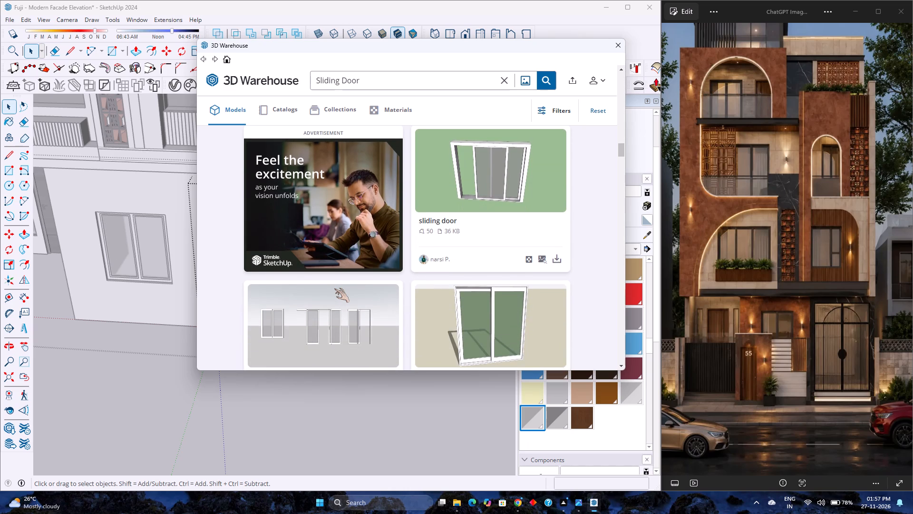
scroll(334, 288, "down", 2)
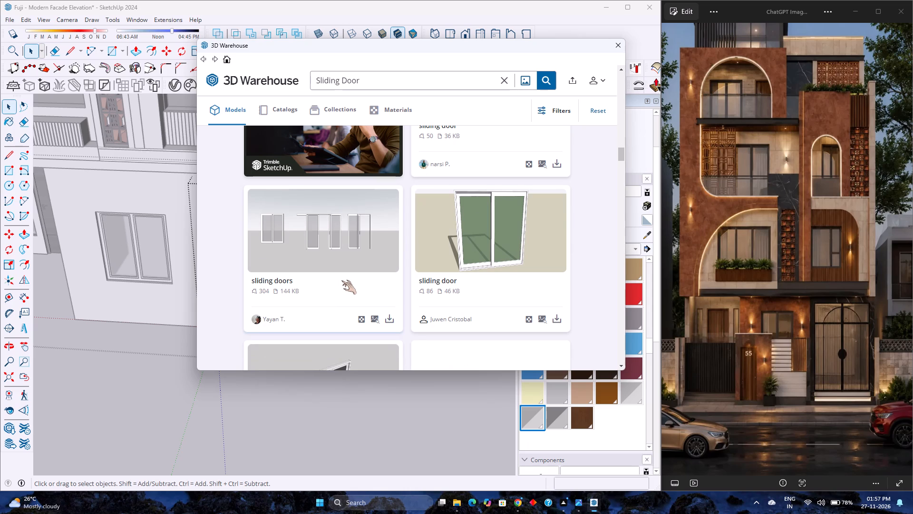
scroll(341, 280, "down", 2)
scroll(341, 280, "up", 2)
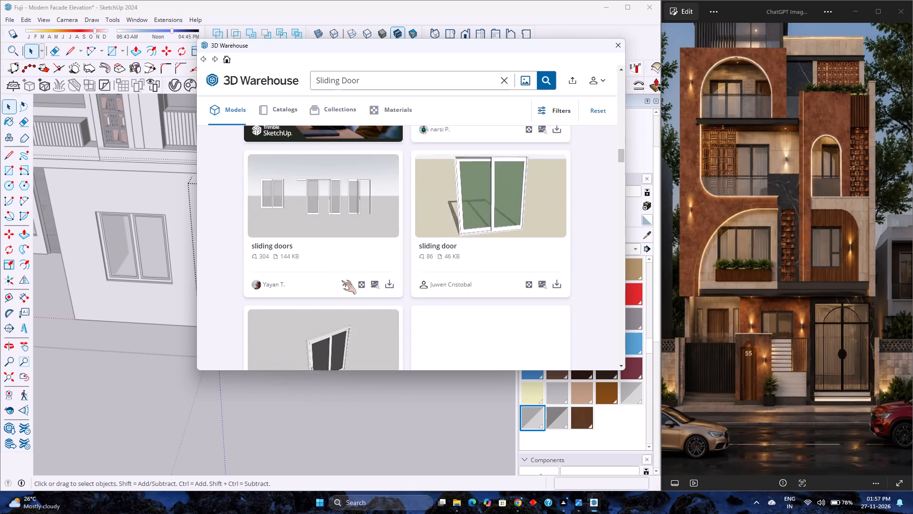
scroll(341, 280, "down", 2)
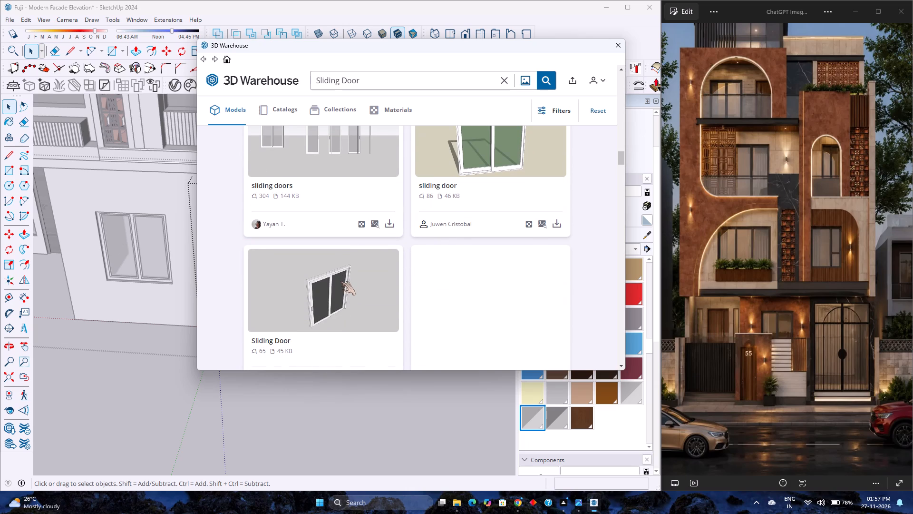
scroll(340, 287, "up", 2)
scroll(340, 287, "down", 3)
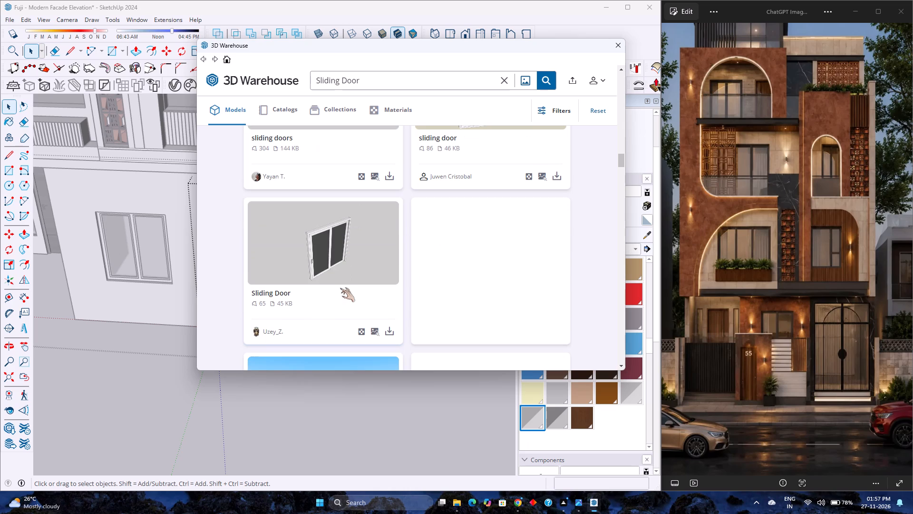
scroll(340, 288, "down", 2)
scroll(340, 288, "up", 2)
scroll(340, 288, "down", 3)
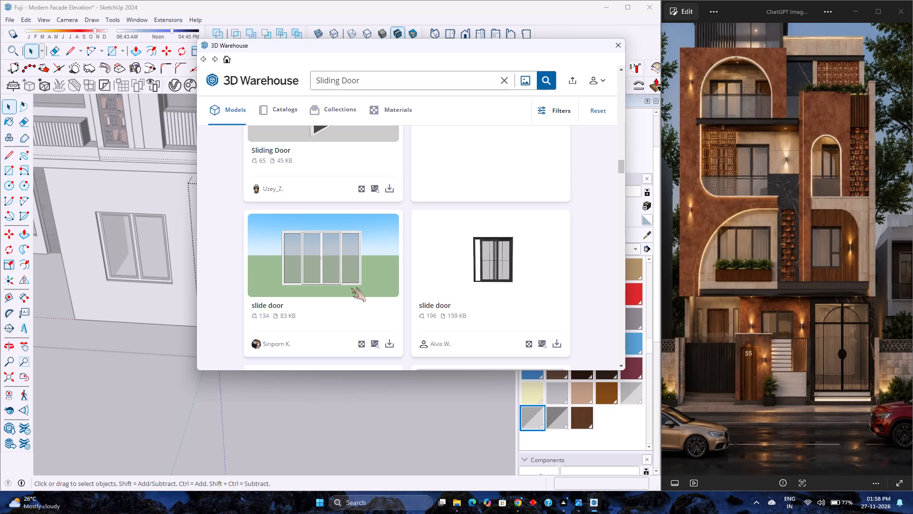
scroll(351, 288, "down", 3)
scroll(351, 288, "up", 1)
scroll(351, 288, "down", 1)
scroll(351, 288, "up", 2)
scroll(351, 288, "down", 3)
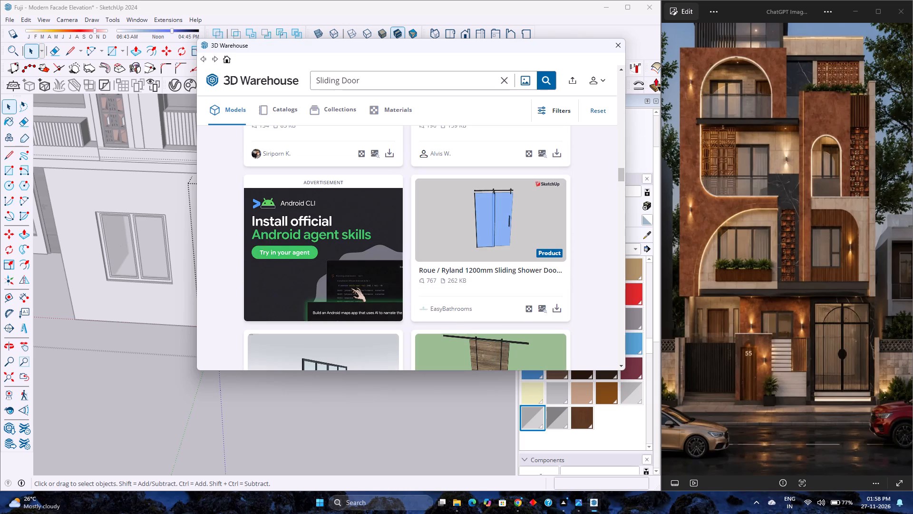
scroll(351, 288, "up", 2)
scroll(351, 288, "down", 5)
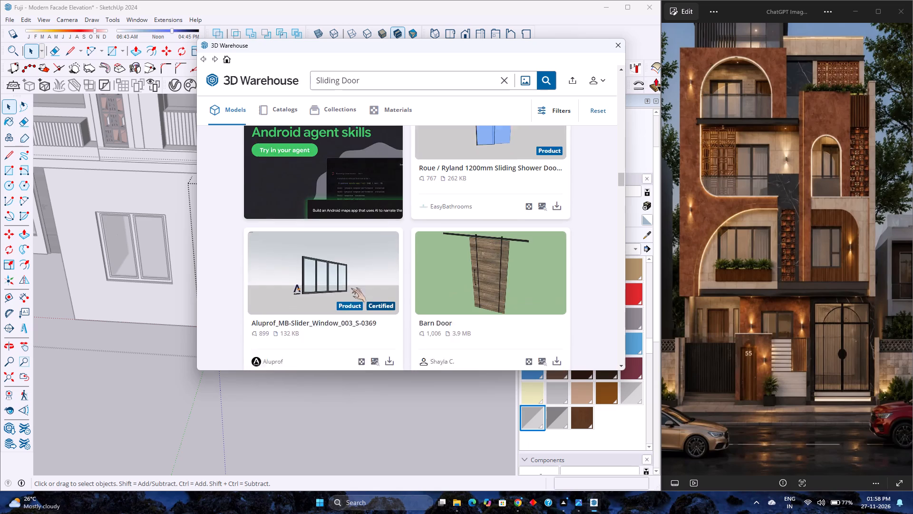
scroll(351, 288, "down", 5)
scroll(351, 288, "up", 3)
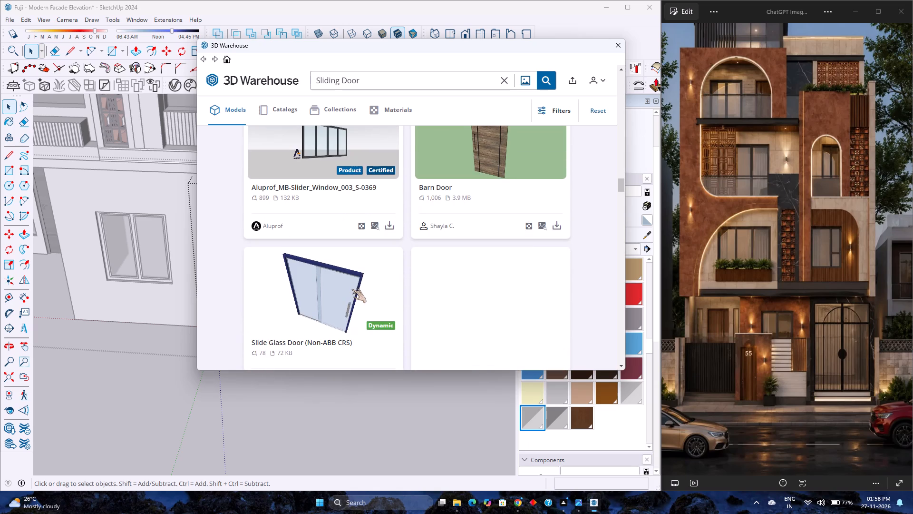
scroll(334, 274, "up", 3)
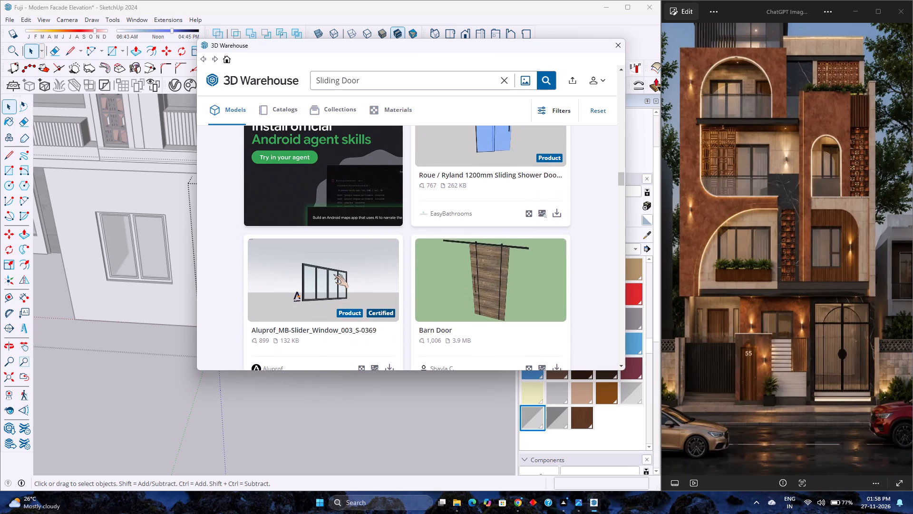
scroll(333, 274, "down", 4)
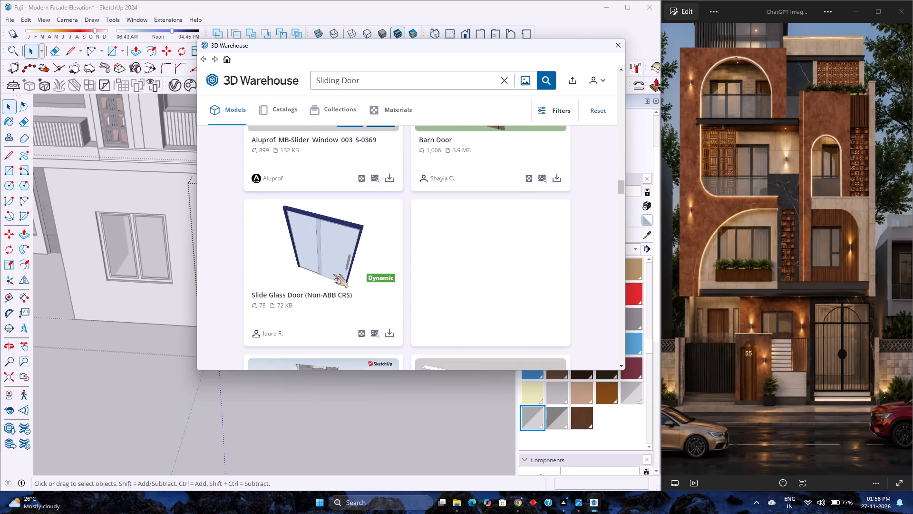
scroll(333, 276, "down", 11)
scroll(333, 277, "up", 3)
scroll(333, 277, "down", 3)
scroll(333, 278, "up", 2)
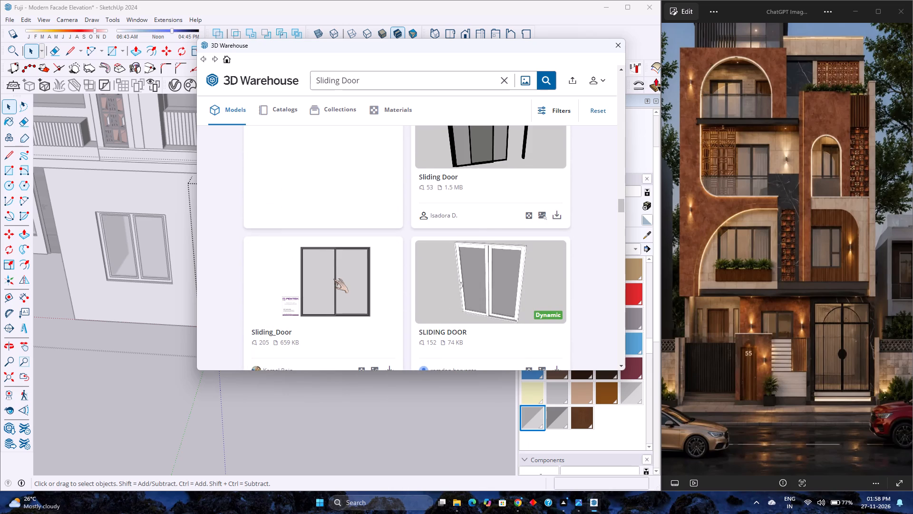
scroll(331, 283, "down", 4)
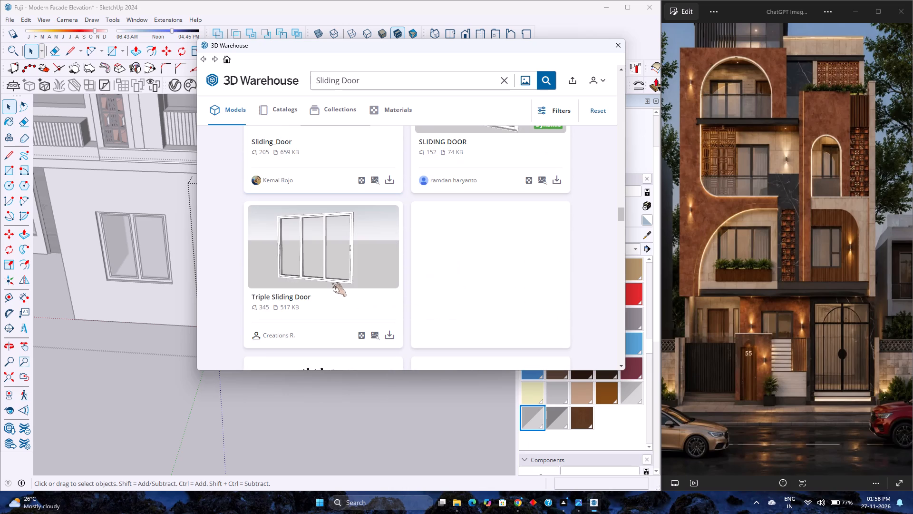
scroll(331, 283, "up", 1)
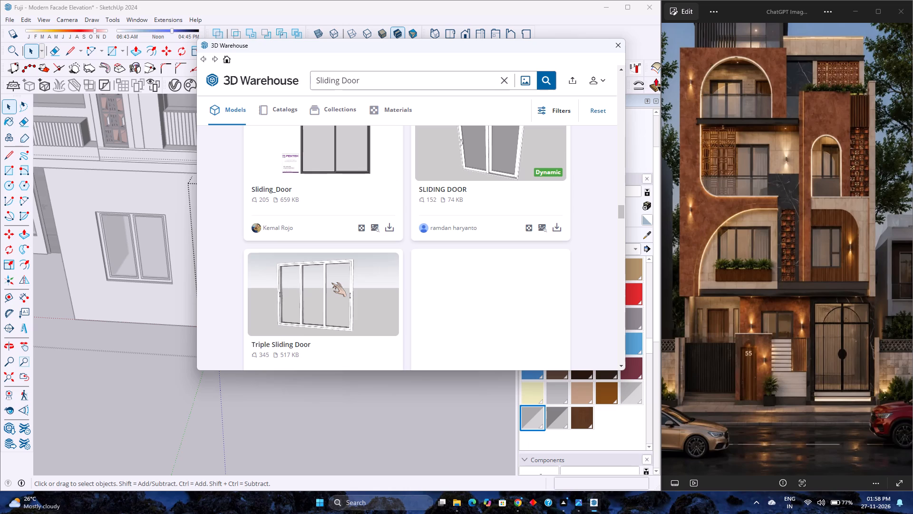
scroll(331, 283, "up", 2)
scroll(331, 283, "down", 4)
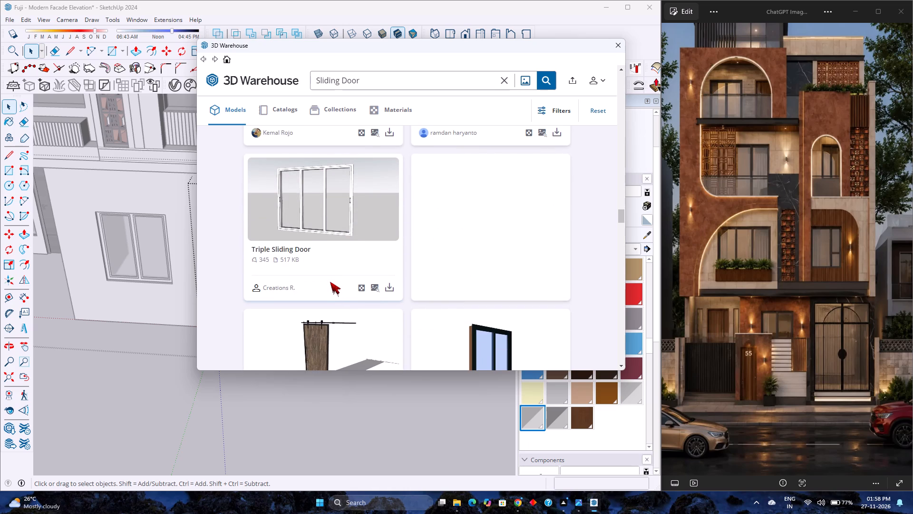
scroll(330, 282, "down", 3)
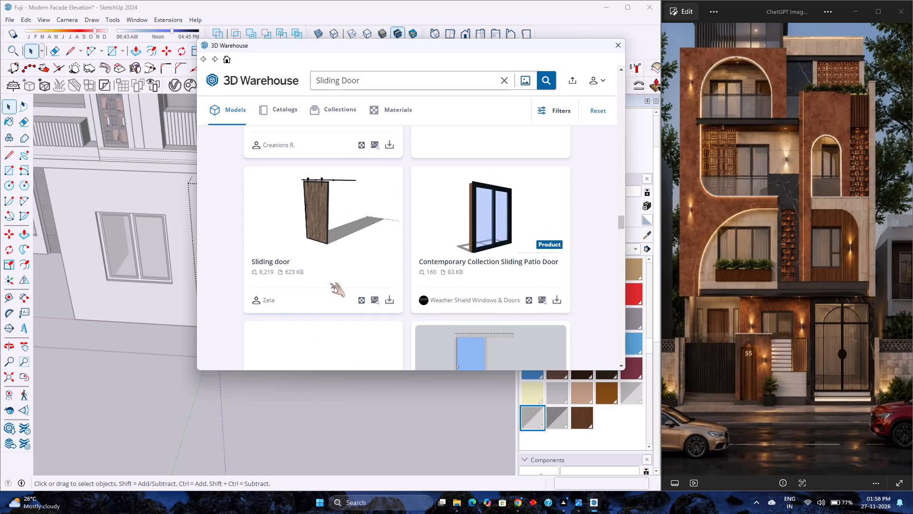
scroll(330, 283, "up", 3)
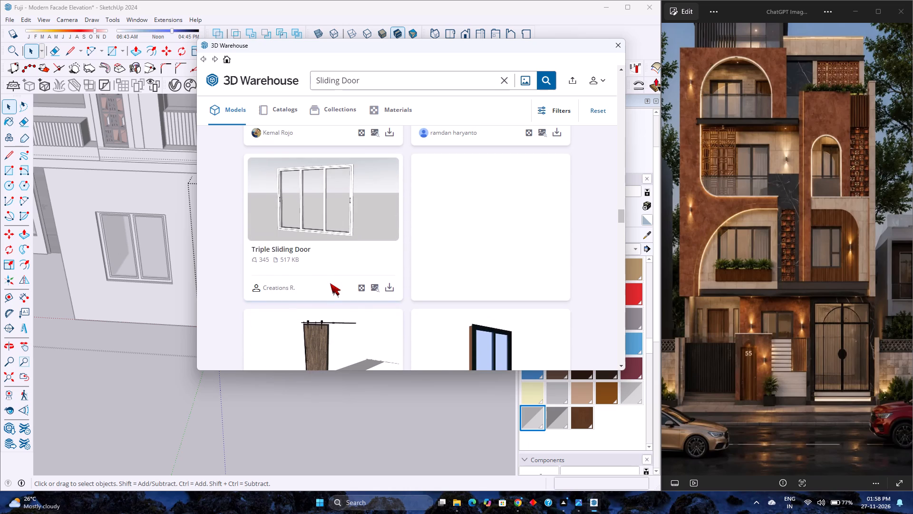
scroll(330, 283, "down", 4)
scroll(330, 283, "up", 3)
scroll(330, 283, "down", 2)
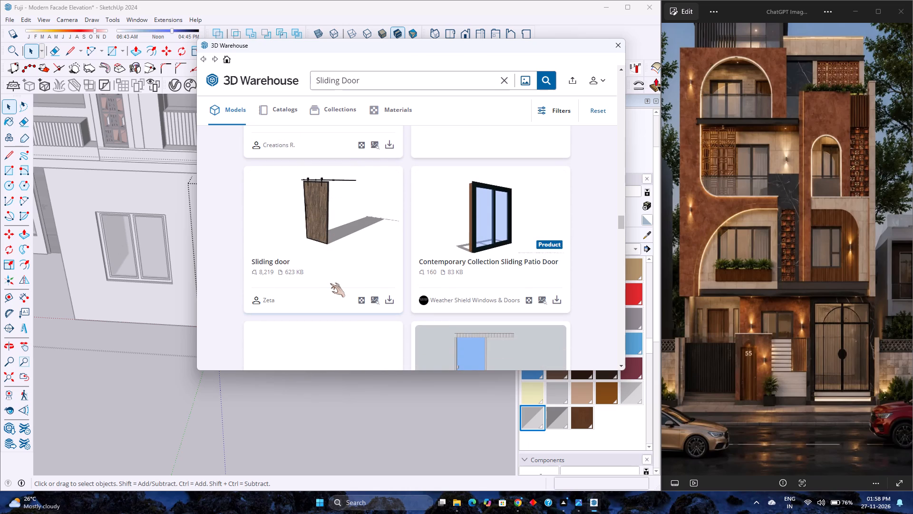
scroll(330, 283, "up", 3)
scroll(330, 283, "down", 3)
scroll(330, 283, "up", 2)
scroll(330, 283, "down", 1)
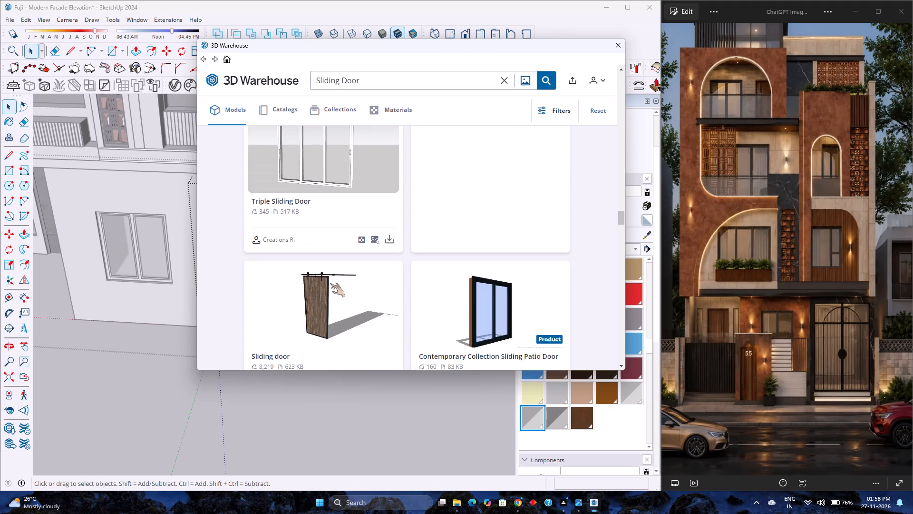
Compare the sliding door results around Triple Sliding Door and Contemporary Collection Sliding Patio Door with the reference image's ground-floor door.
scroll(330, 283, "down", 1)
scroll(330, 283, "up", 2)
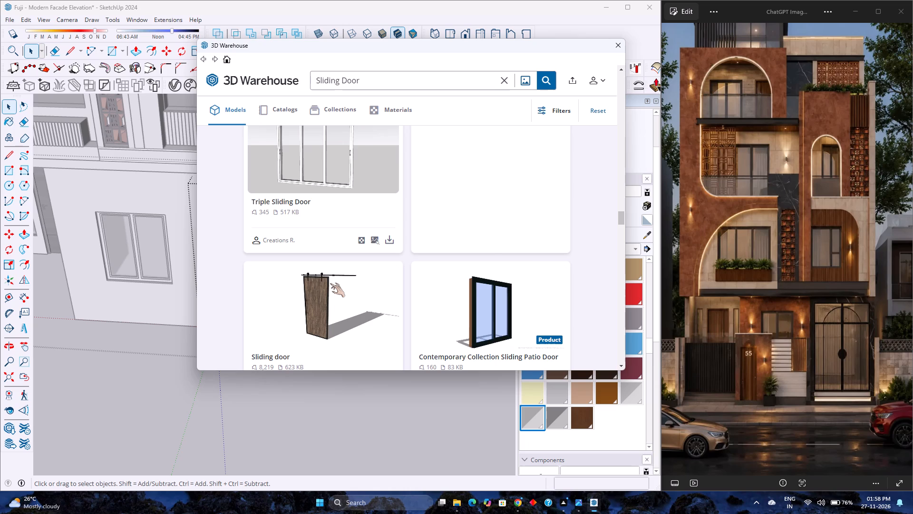
scroll(330, 283, "down", 3)
scroll(330, 283, "up", 2)
scroll(330, 283, "down", 2)
scroll(330, 283, "up", 3)
scroll(330, 283, "down", 3)
scroll(330, 283, "up", 4)
scroll(331, 288, "down", 3)
scroll(331, 288, "up", 1)
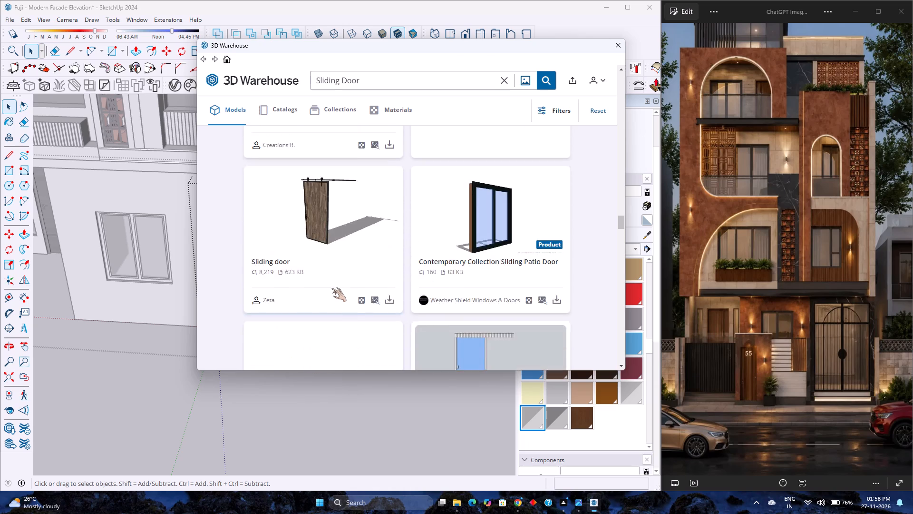
scroll(331, 288, "up", 1)
scroll(331, 288, "down", 1)
scroll(331, 288, "up", 2)
scroll(331, 288, "down", 3)
scroll(331, 288, "up", 2)
scroll(331, 288, "down", 3)
scroll(331, 288, "up", 3)
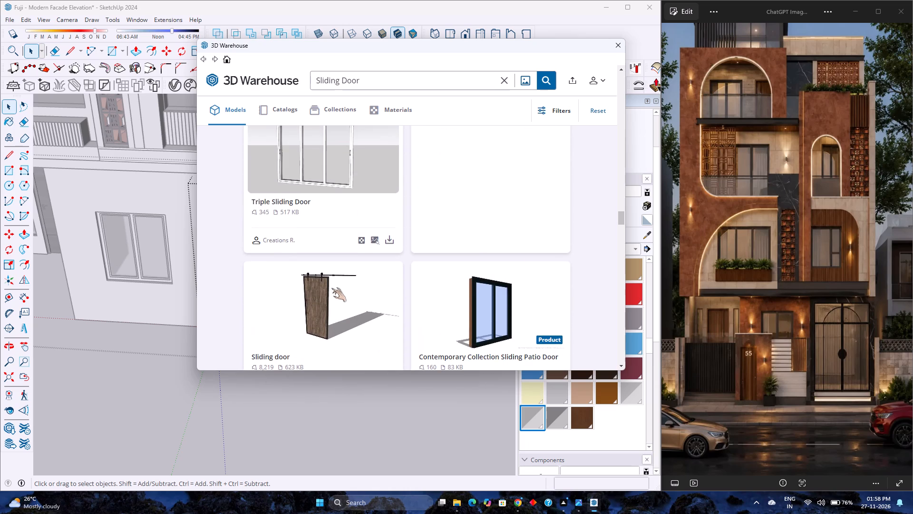
scroll(333, 286, "down", 4)
scroll(334, 286, "up", 2)
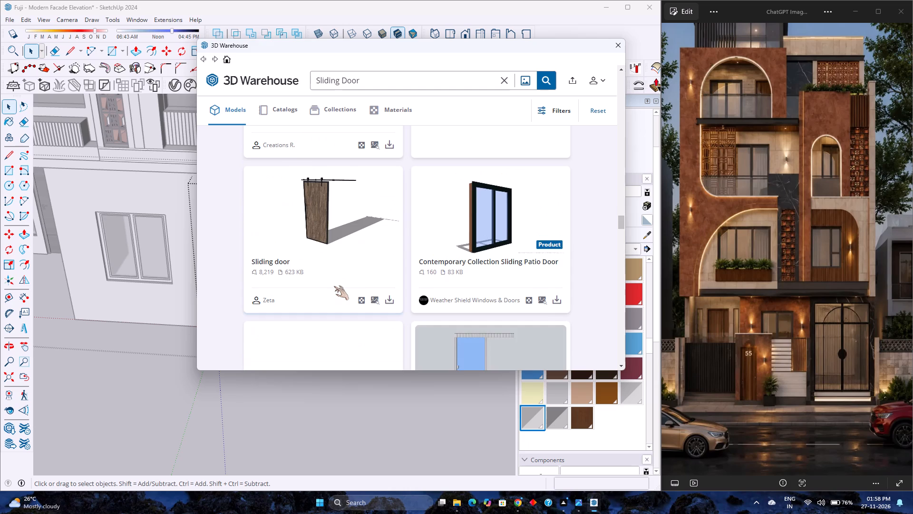
scroll(334, 286, "up", 2)
scroll(335, 288, "down", 2)
scroll(335, 288, "up", 1)
scroll(335, 288, "down", 2)
scroll(335, 288, "up", 2)
scroll(335, 288, "down", 3)
scroll(335, 289, "up", 3)
scroll(335, 289, "down", 7)
scroll(335, 289, "up", 5)
scroll(335, 289, "down", 5)
scroll(335, 289, "up", 4)
scroll(335, 289, "down", 2)
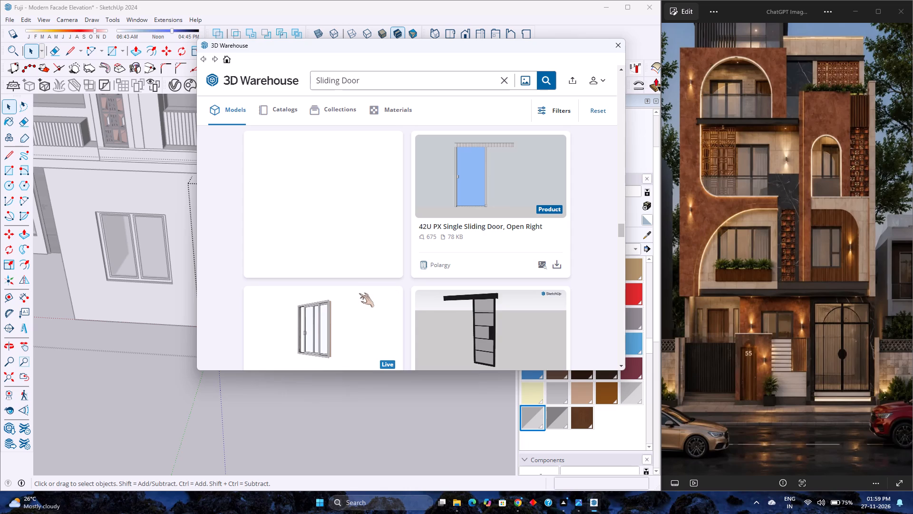
Examine further Sliding Door results, from Exterior Sliding Door to Contemporary Collection Multi-slide door, for a suitable ground-floor door.
scroll(359, 293, "down", 4)
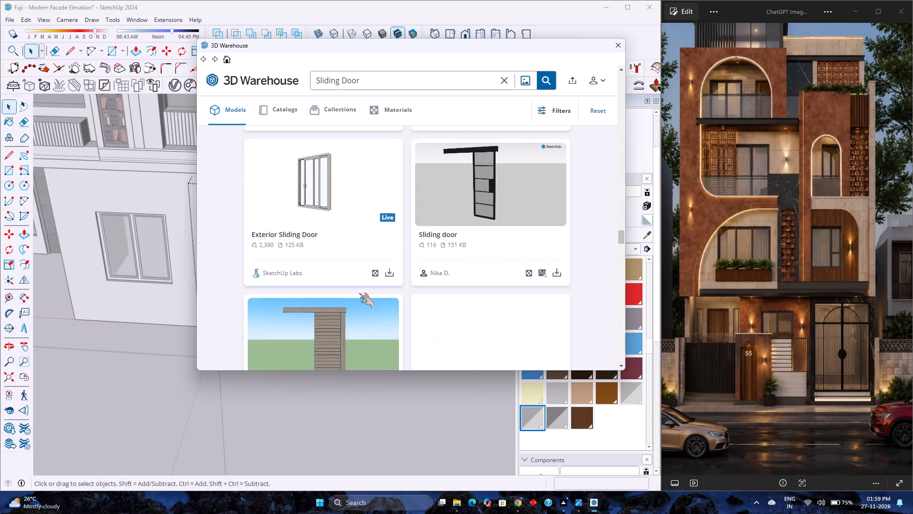
scroll(359, 293, "up", 3)
scroll(359, 293, "down", 7)
scroll(359, 294, "up", 4)
scroll(359, 294, "down", 5)
scroll(359, 294, "up", 4)
scroll(359, 294, "down", 1)
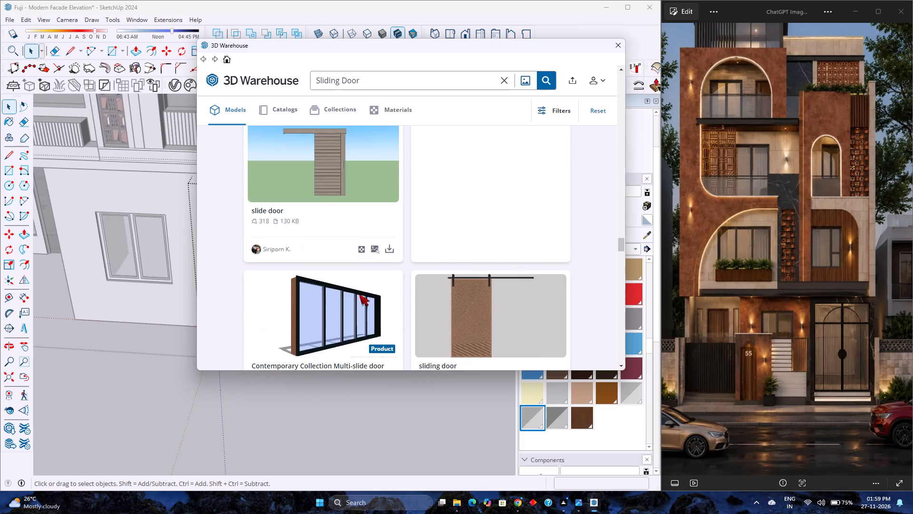
scroll(359, 294, "down", 2)
scroll(359, 294, "up", 2)
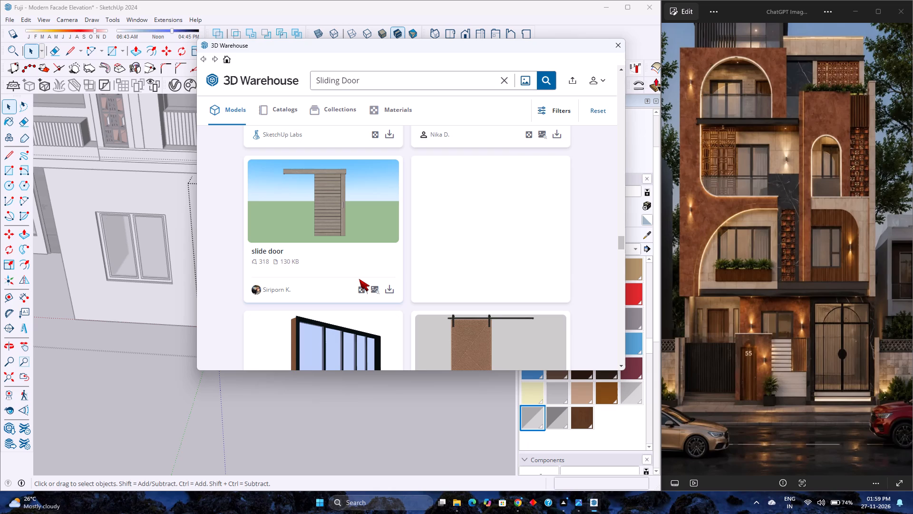
scroll(359, 279, "down", 1)
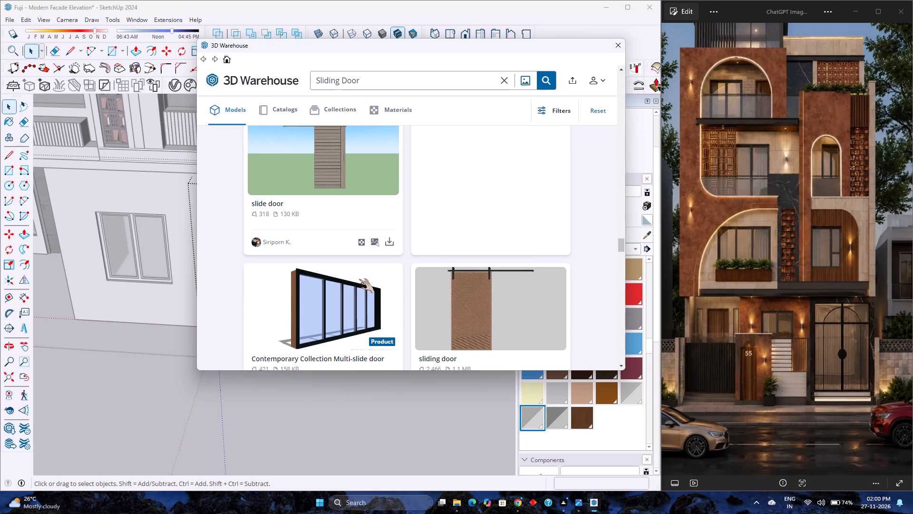
scroll(359, 279, "down", 3)
scroll(359, 279, "up", 3)
scroll(359, 279, "down", 1)
scroll(359, 279, "up", 1)
scroll(359, 279, "down", 2)
scroll(359, 279, "up", 3)
scroll(359, 280, "down", 3)
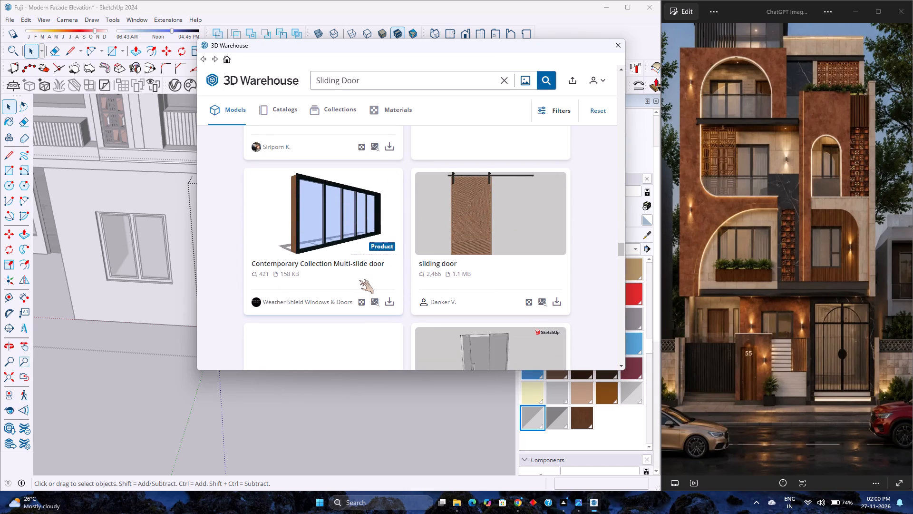
scroll(359, 280, "down", 4)
scroll(359, 280, "up", 4)
scroll(359, 280, "down", 2)
scroll(359, 280, "up", 2)
scroll(359, 280, "down", 1)
scroll(359, 280, "up", 1)
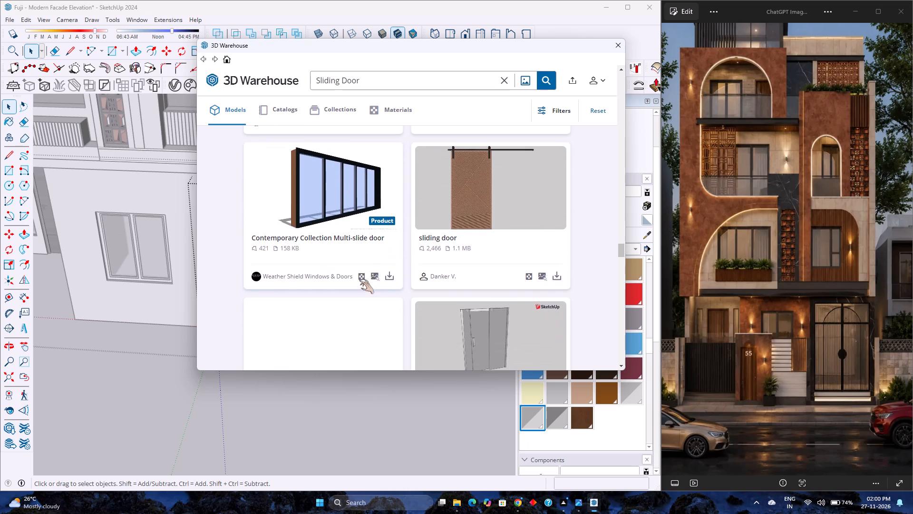
scroll(359, 280, "down", 1)
scroll(359, 280, "up", 1)
scroll(359, 280, "down", 1)
scroll(359, 280, "up", 1)
scroll(359, 283, "down", 2)
scroll(359, 287, "up", 3)
scroll(359, 287, "down", 2)
scroll(359, 287, "up", 1)
scroll(359, 287, "down", 2)
scroll(359, 287, "up", 2)
scroll(359, 287, "down", 2)
scroll(359, 287, "up", 2)
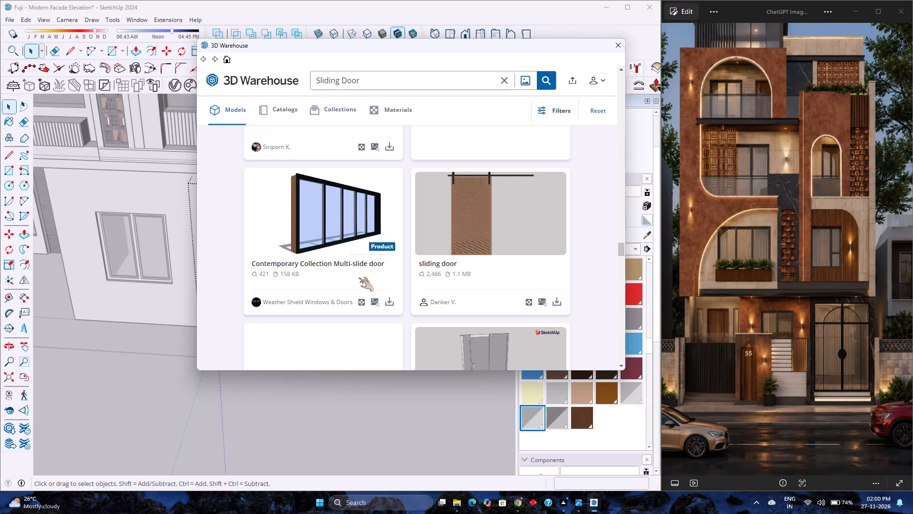
scroll(359, 277, "down", 3)
scroll(359, 277, "up", 4)
scroll(359, 277, "down", 4)
scroll(359, 277, "up", 3)
scroll(359, 277, "down", 1)
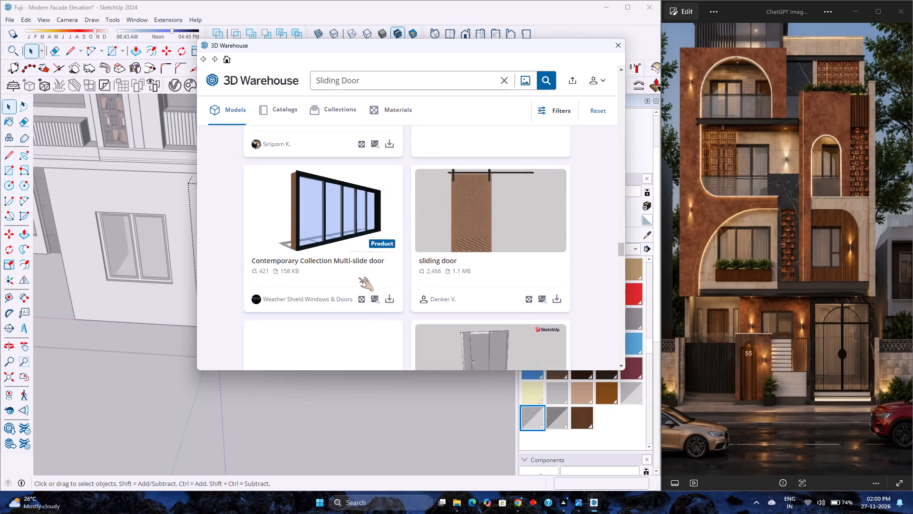
scroll(359, 277, "up", 1)
scroll(359, 277, "down", 3)
scroll(359, 277, "up", 3)
scroll(359, 277, "down", 3)
scroll(359, 277, "up", 3)
scroll(359, 277, "down", 2)
scroll(359, 277, "up", 2)
scroll(359, 277, "down", 2)
scroll(359, 277, "up", 1)
scroll(359, 277, "down", 2)
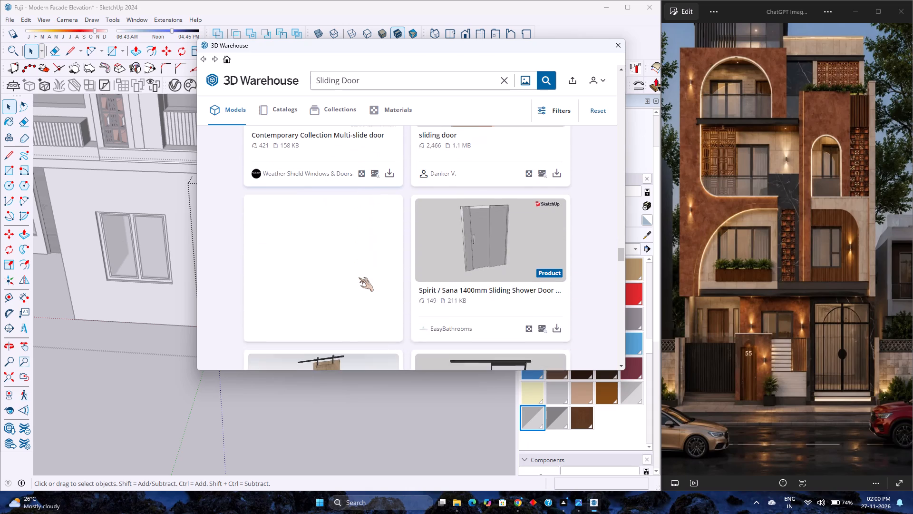
scroll(359, 277, "up", 3)
scroll(359, 277, "down", 3)
scroll(359, 277, "up", 3)
scroll(359, 277, "down", 3)
scroll(359, 277, "up", 4)
scroll(359, 277, "down", 5)
scroll(359, 277, "up", 4)
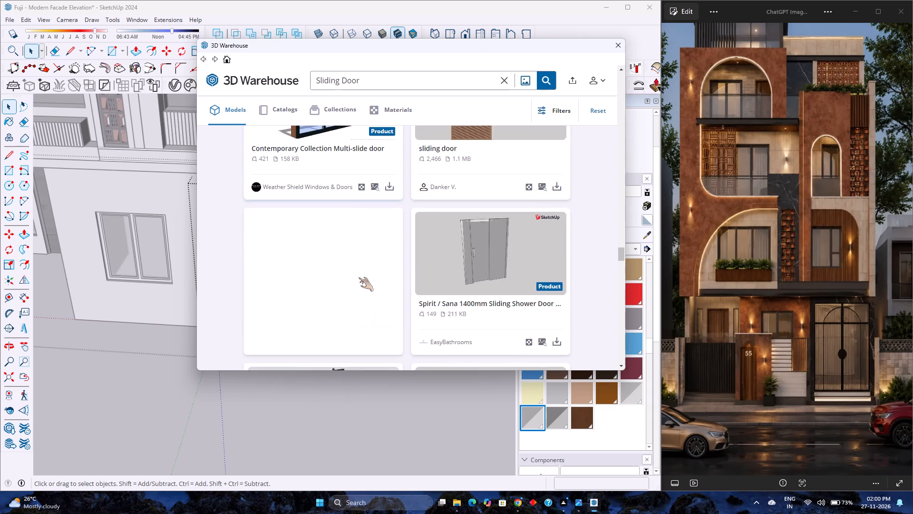
scroll(359, 277, "down", 2)
scroll(359, 277, "up", 2)
scroll(359, 277, "down", 3)
scroll(359, 277, "up", 3)
scroll(359, 277, "down", 3)
scroll(359, 277, "up", 3)
scroll(359, 277, "down", 3)
scroll(359, 277, "up", 3)
scroll(359, 277, "down", 2)
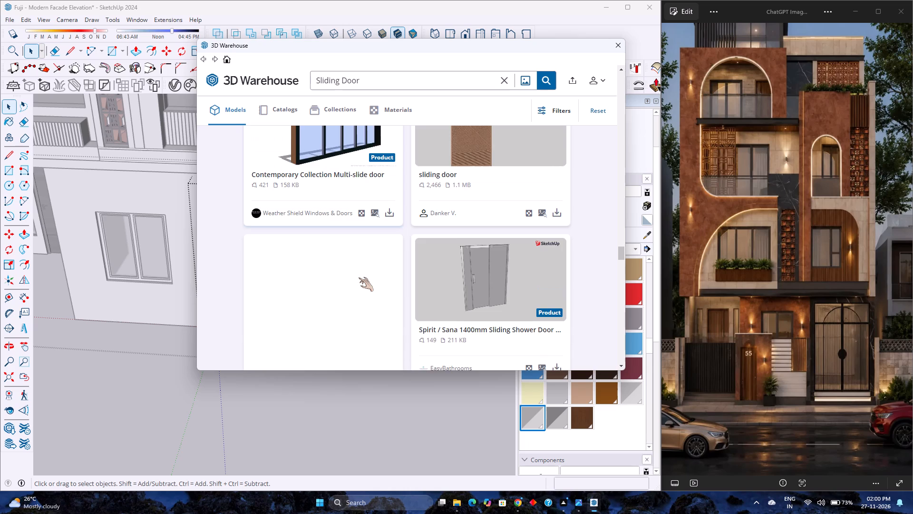
scroll(359, 277, "down", 1)
scroll(359, 277, "up", 4)
scroll(359, 277, "down", 4)
scroll(359, 277, "up", 3)
scroll(359, 277, "down", 3)
scroll(359, 277, "up", 3)
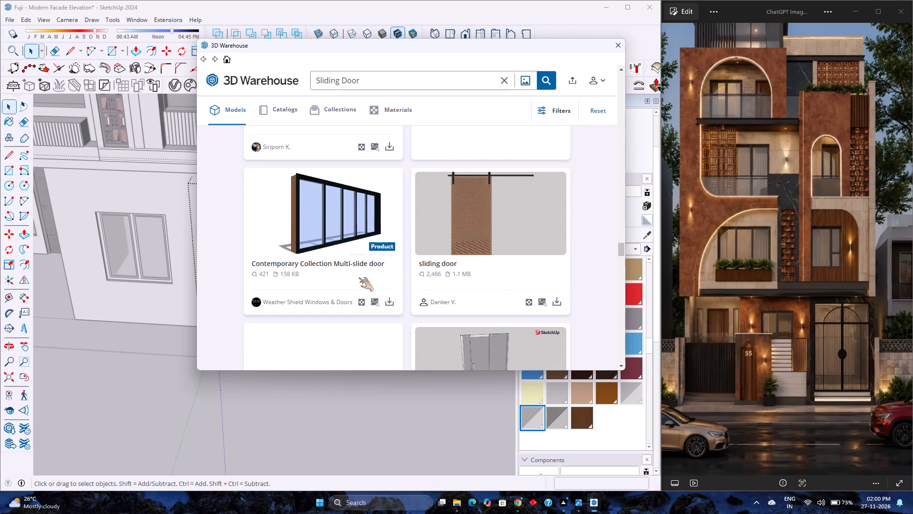
scroll(359, 277, "down", 4)
scroll(359, 277, "up", 3)
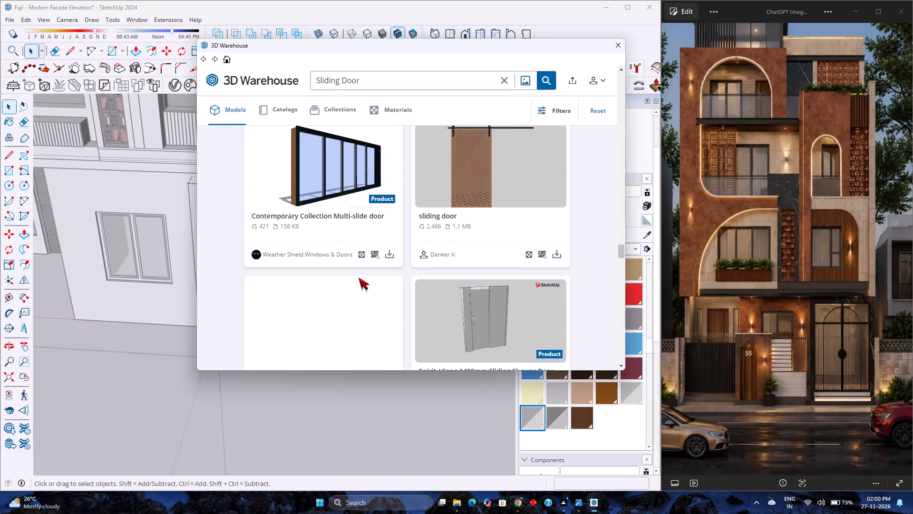
scroll(359, 277, "down", 3)
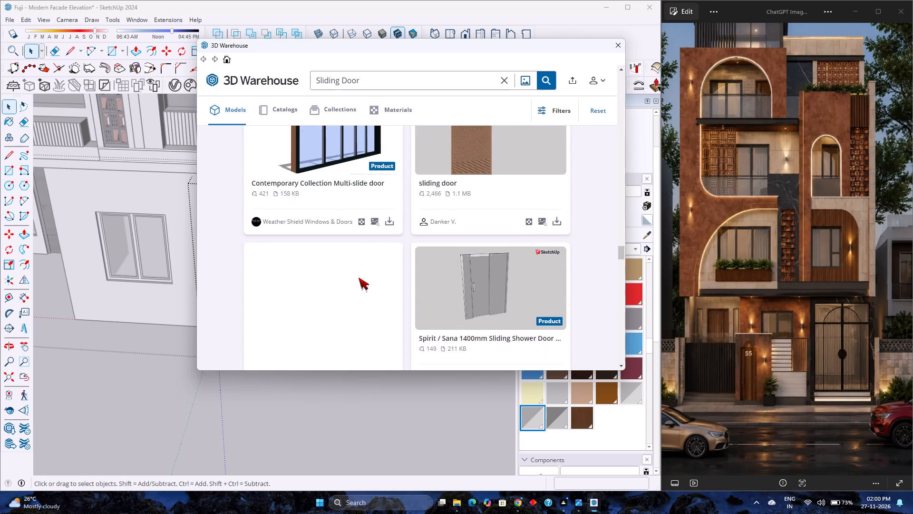
Continue through the Sliding Door results past GLASS SLIDING DOOR, checking for a glazed model that fits the ground-floor frame.
scroll(359, 277, "down", 6)
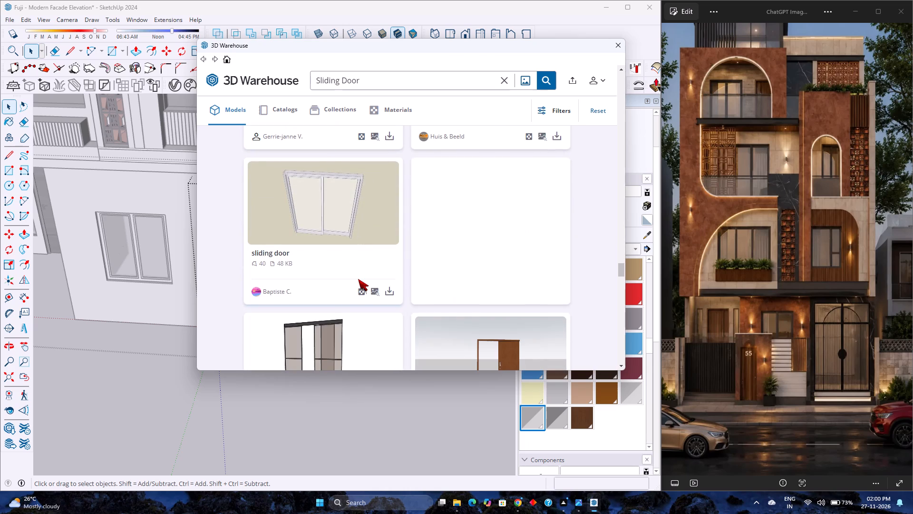
scroll(358, 279, "up", 2)
scroll(358, 279, "down", 2)
scroll(358, 279, "up", 2)
scroll(358, 279, "down", 2)
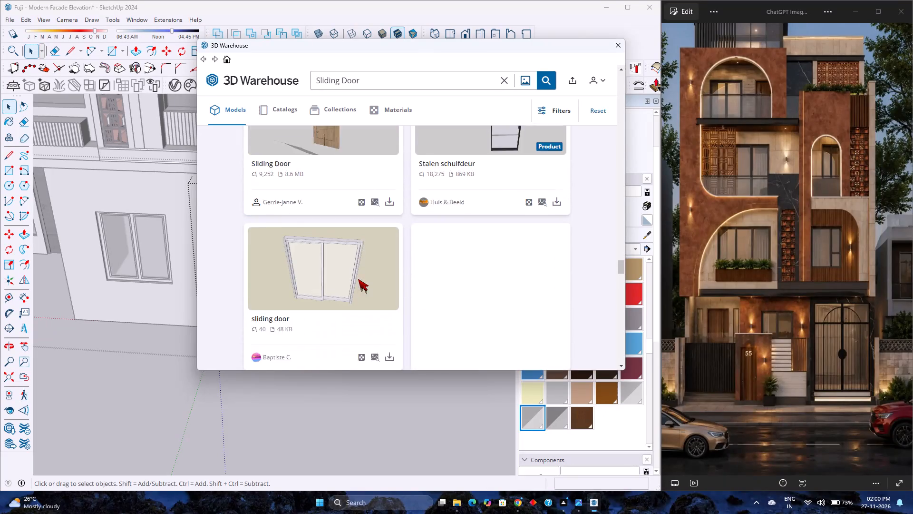
scroll(358, 279, "down", 3)
scroll(358, 279, "up", 2)
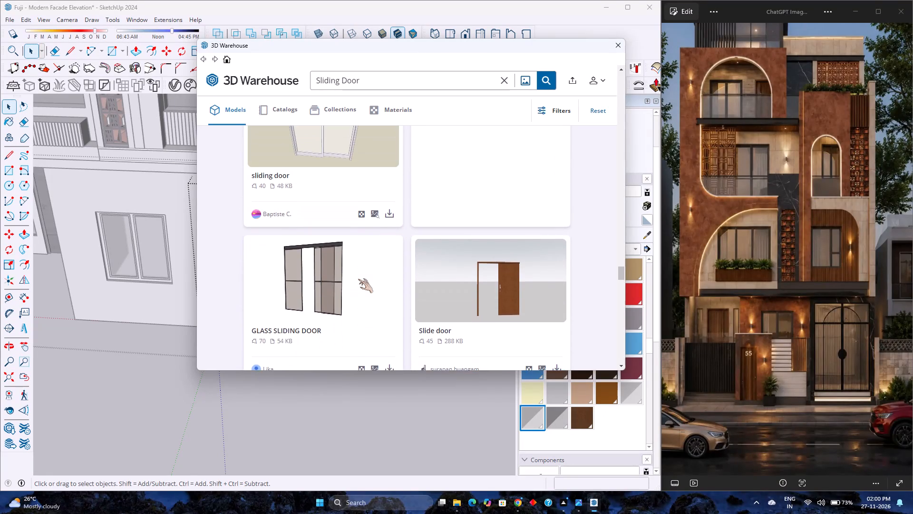
scroll(358, 279, "down", 5)
scroll(358, 279, "up", 2)
scroll(358, 279, "down", 3)
scroll(358, 279, "up", 2)
scroll(358, 279, "down", 2)
scroll(358, 279, "up", 2)
scroll(358, 279, "down", 2)
scroll(358, 279, "up", 2)
scroll(358, 279, "down", 1)
scroll(358, 279, "up", 2)
scroll(358, 279, "down", 2)
scroll(358, 279, "up", 2)
scroll(358, 279, "down", 2)
scroll(358, 279, "up", 2)
scroll(358, 279, "down", 1)
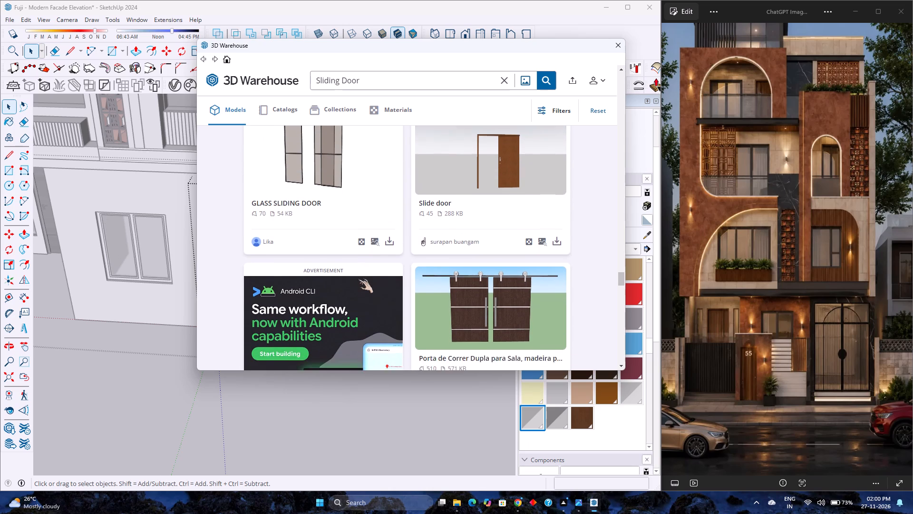
scroll(358, 279, "up", 1)
scroll(358, 279, "down", 2)
scroll(358, 279, "up", 2)
scroll(358, 279, "down", 2)
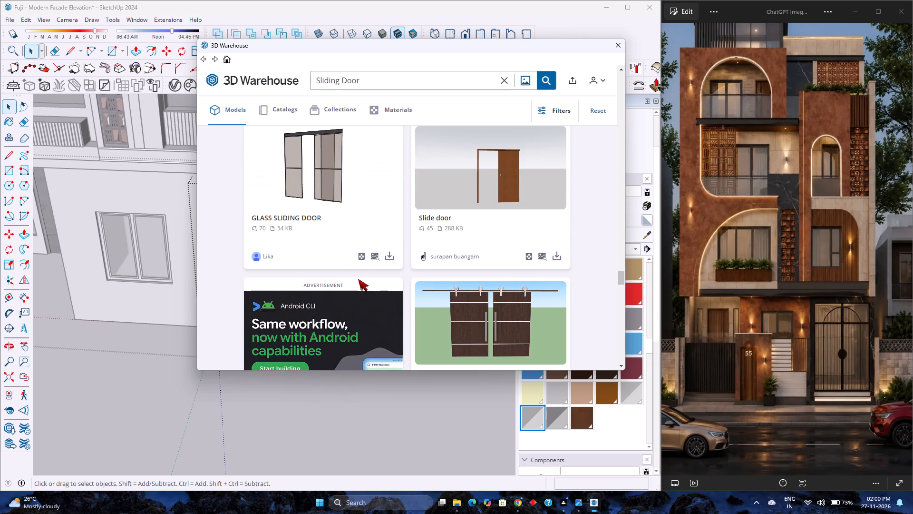
scroll(358, 279, "up", 2)
scroll(358, 279, "down", 2)
scroll(358, 279, "up", 2)
scroll(358, 279, "down", 1)
scroll(358, 279, "up", 1)
scroll(358, 279, "down", 2)
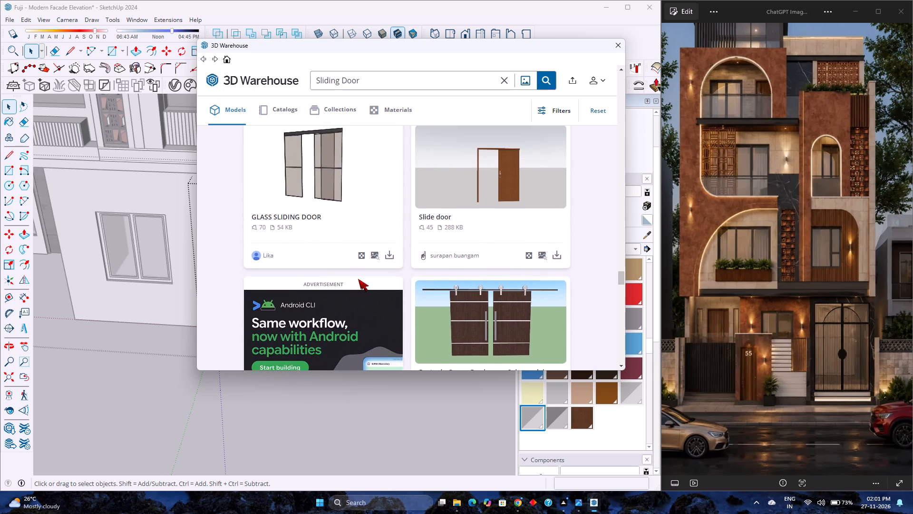
scroll(358, 279, "down", 1)
scroll(358, 279, "up", 3)
scroll(358, 279, "down", 3)
scroll(358, 279, "up", 2)
scroll(358, 279, "down", 2)
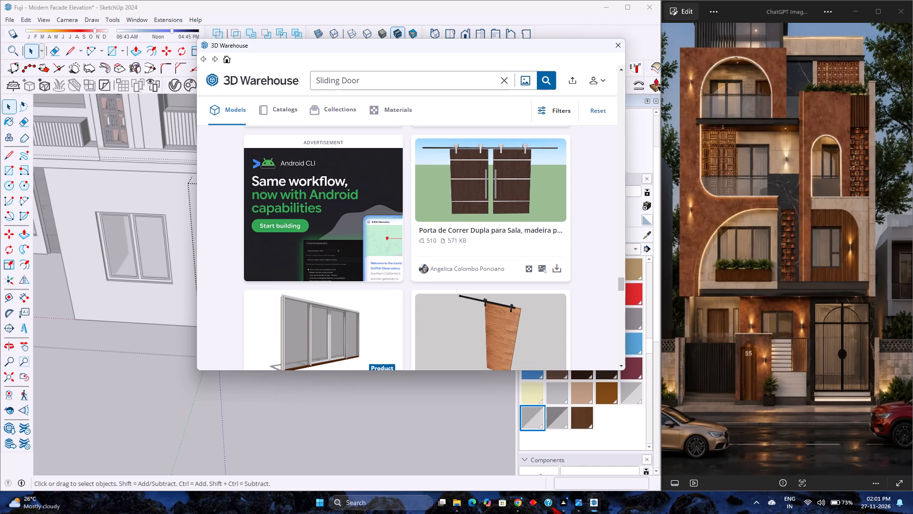
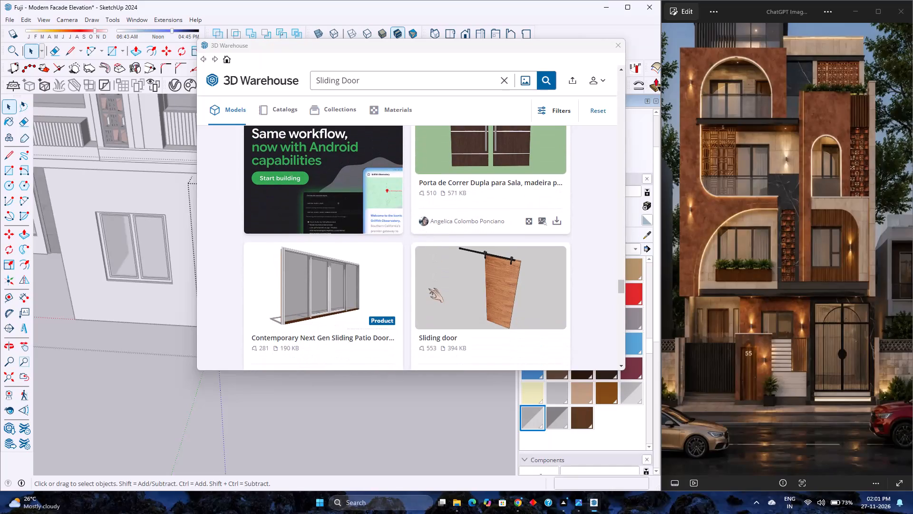
Compare the Sliding Door results around Contemporary Next Gen Sliding Patio Door with the reference image's ground-floor door.
scroll(428, 291, "down", 1)
scroll(428, 295, "up", 2)
scroll(428, 295, "down", 3)
scroll(428, 295, "up", 1)
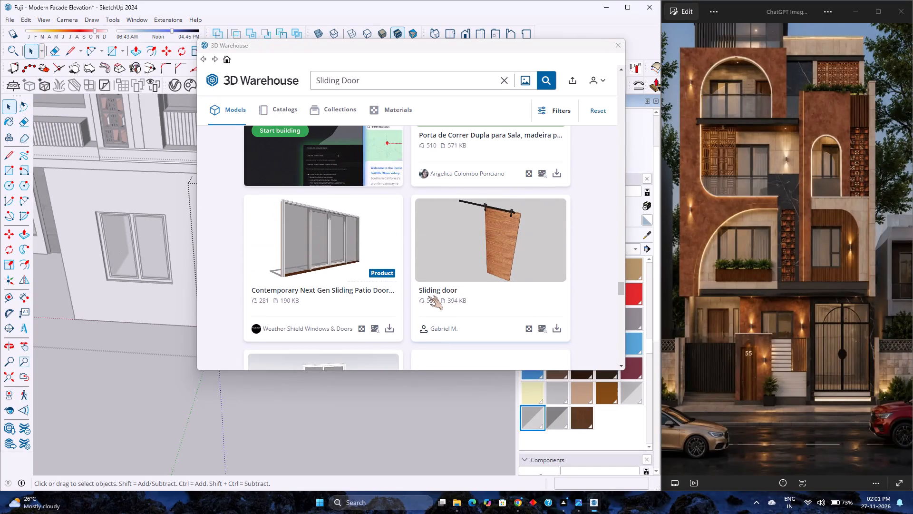
scroll(428, 297, "down", 2)
scroll(427, 297, "up", 1)
scroll(427, 297, "down", 2)
scroll(427, 297, "up", 2)
scroll(427, 297, "down", 2)
scroll(427, 297, "up", 2)
scroll(427, 297, "down", 2)
scroll(427, 297, "up", 1)
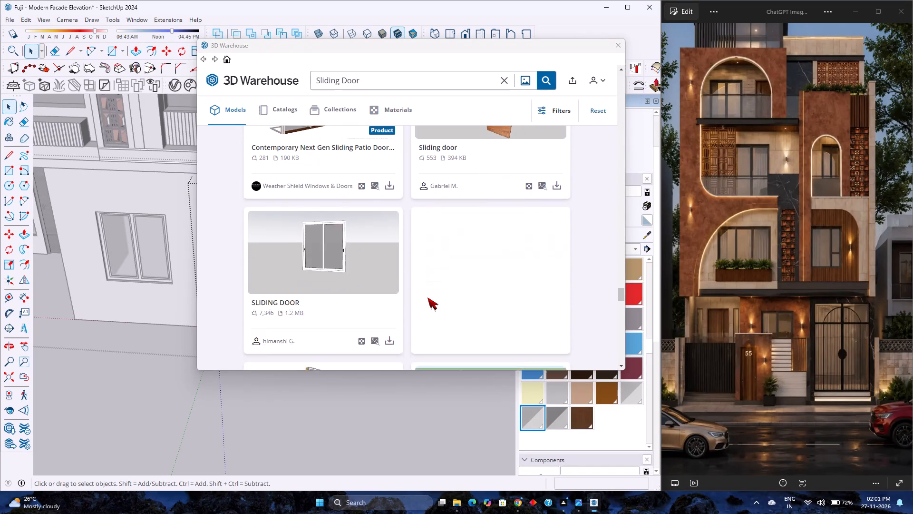
scroll(427, 297, "down", 1)
scroll(427, 297, "up", 2)
scroll(427, 297, "down", 1)
scroll(427, 297, "up", 1)
scroll(427, 297, "down", 2)
scroll(427, 297, "up", 2)
scroll(427, 297, "down", 2)
scroll(427, 297, "up", 2)
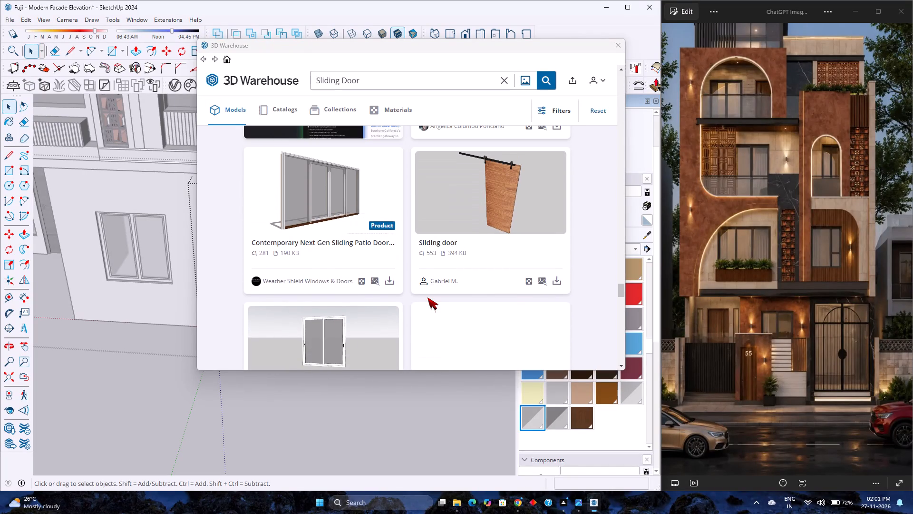
scroll(427, 297, "down", 3)
scroll(427, 297, "up", 3)
scroll(427, 297, "down", 2)
scroll(427, 297, "up", 2)
scroll(427, 297, "down", 2)
scroll(427, 297, "up", 2)
scroll(427, 297, "down", 1)
scroll(427, 297, "up", 1)
scroll(427, 297, "down", 1)
scroll(427, 297, "up", 1)
scroll(427, 297, "down", 2)
scroll(427, 297, "up", 1)
scroll(427, 297, "down", 1)
scroll(427, 297, "up", 1)
scroll(427, 297, "down", 3)
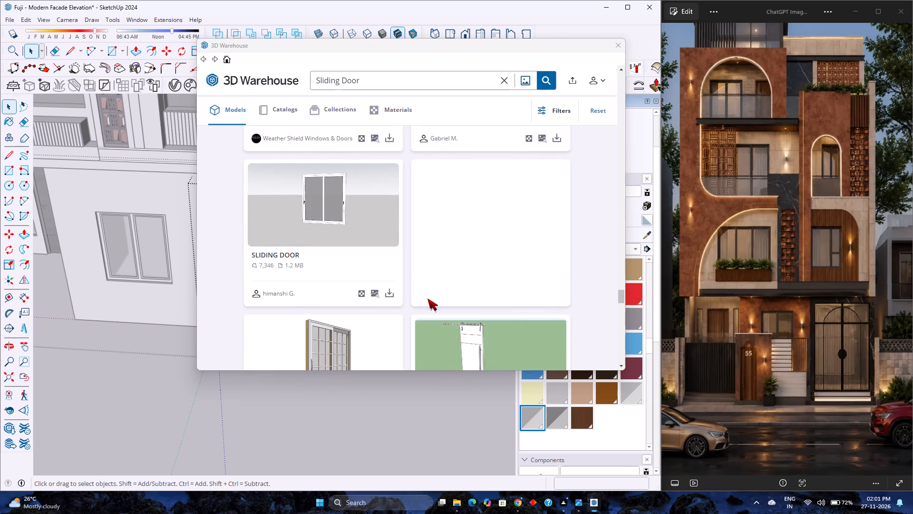
Examine the Sliding Door results from Lifestyle Series Dual-Pane Sliding Door to Aluprof_MB-Slider_Window for a model that suits the ground-floor frame.
scroll(427, 298, "down", 1)
scroll(427, 298, "up", 3)
scroll(427, 298, "down", 2)
scroll(427, 298, "up", 2)
scroll(427, 298, "down", 3)
scroll(427, 298, "up", 3)
scroll(427, 298, "down", 3)
scroll(427, 298, "up", 2)
scroll(427, 298, "down", 2)
scroll(427, 298, "up", 1)
scroll(427, 298, "down", 1)
scroll(427, 298, "up", 3)
scroll(427, 298, "down", 1)
scroll(427, 298, "up", 2)
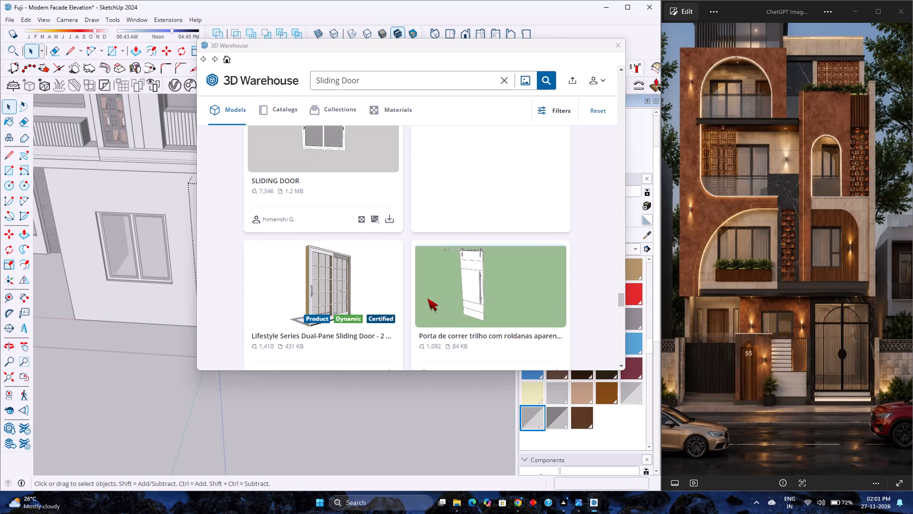
scroll(427, 298, "up", 1)
scroll(427, 298, "down", 3)
scroll(427, 298, "up", 3)
scroll(427, 298, "down", 3)
scroll(427, 298, "up", 3)
scroll(427, 298, "down", 4)
scroll(427, 298, "up", 4)
scroll(427, 298, "down", 4)
scroll(427, 298, "up", 3)
scroll(427, 298, "down", 3)
scroll(427, 298, "up", 3)
scroll(427, 298, "down", 3)
scroll(427, 298, "up", 3)
scroll(427, 298, "down", 11)
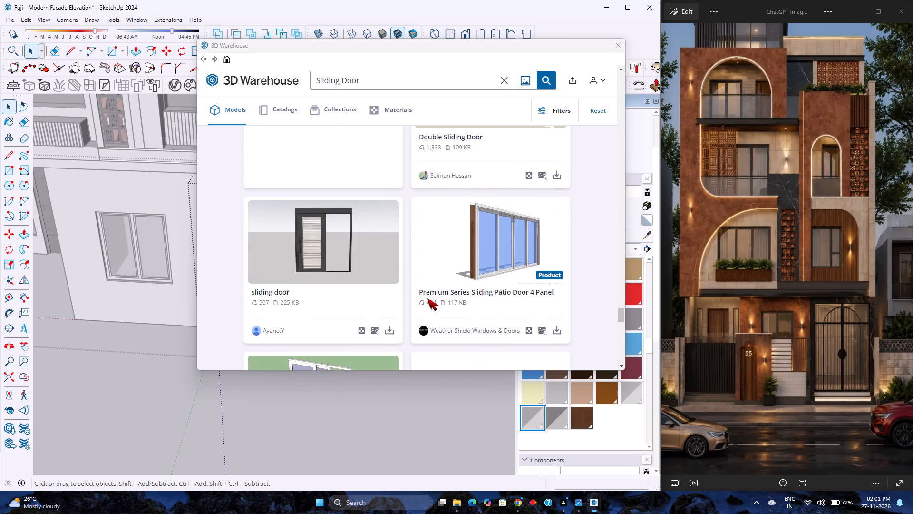
scroll(427, 298, "down", 10)
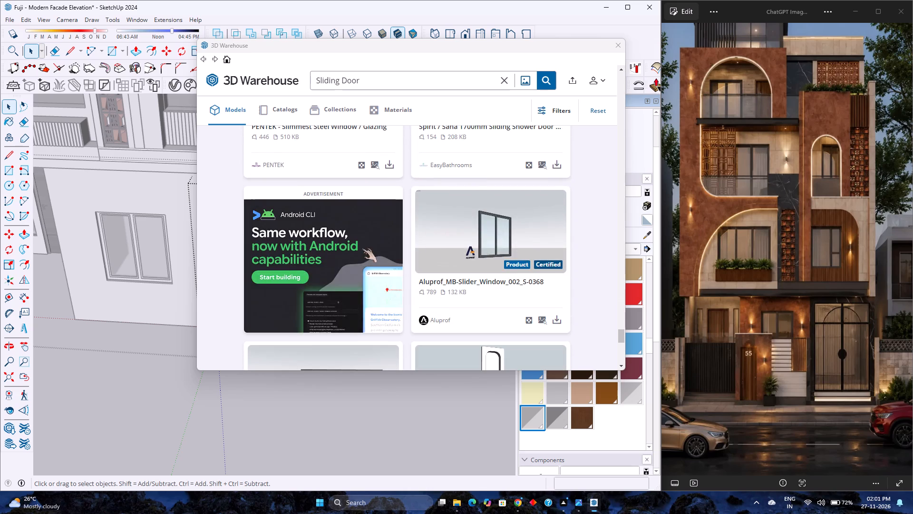
Search the 3D Warehouse models for Double Door in place of Sliding Door.
left_click(342, 80)
key("BackSpace")
key("BackSpace")
key("BackSpace")
key("BackSpace")
key("BackSpace")
key("BackSpace")
key("BackSpace")
key("BackSpace")
key("BackSpace")
key("BackSpace")
key("BackSpace")
key("BackSpace")
key("BackSpace")
key("BackSpace")
key("BackSpace")
key("BackSpace")
key("BackSpace")
key("BackSpace")
key("BackSpace")
key("BackSpace")
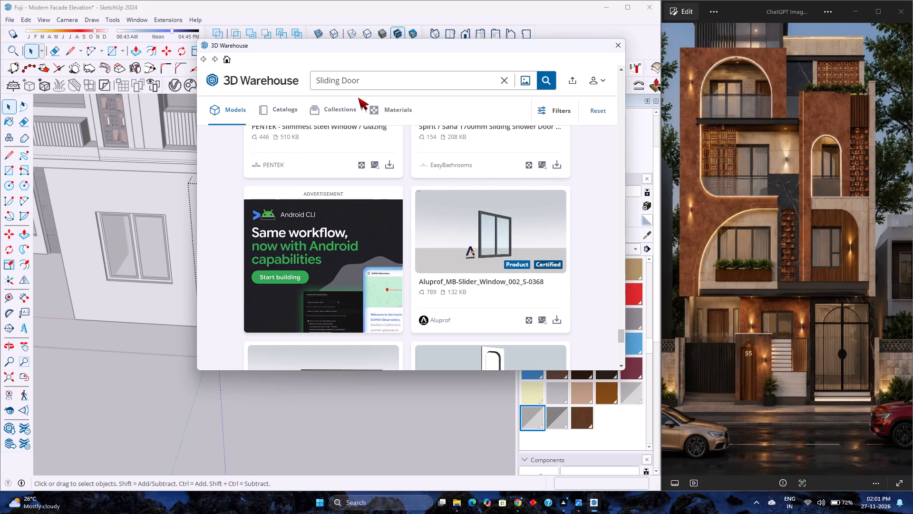
type("Doub")
key("l")
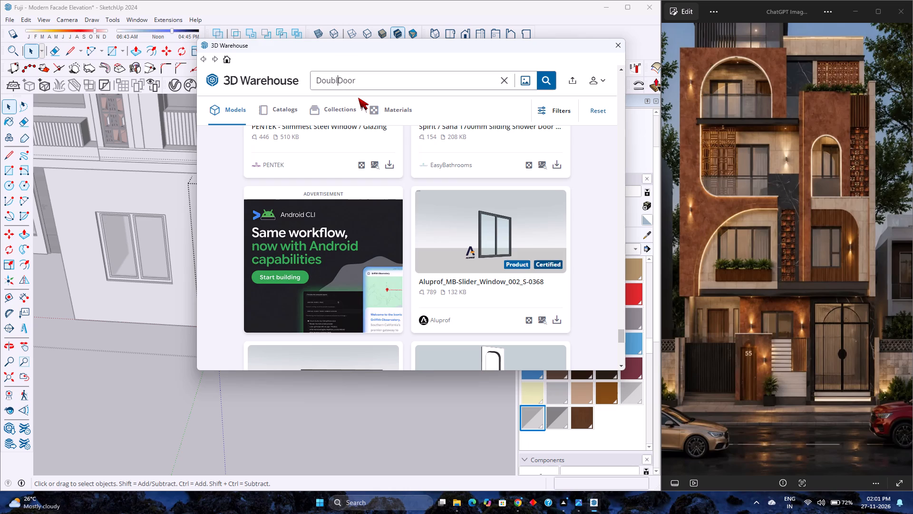
type("e")
key("space")
key("Return")
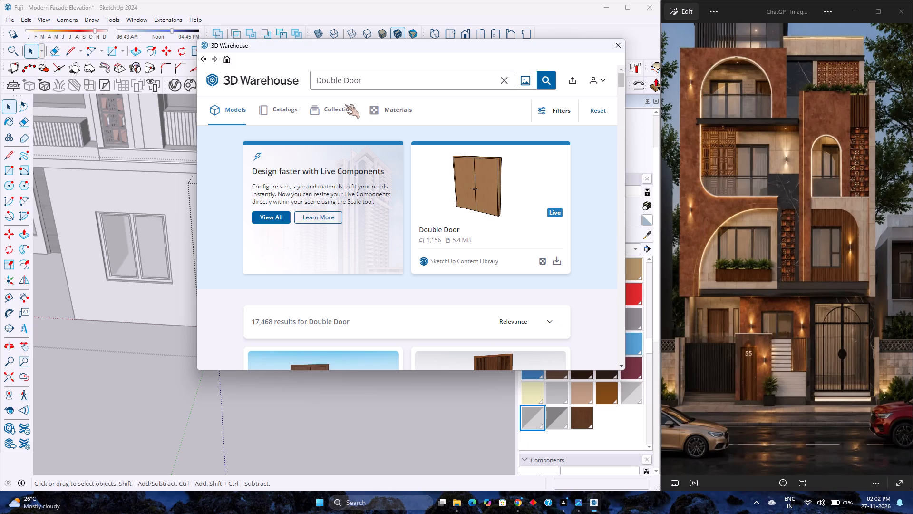
Examine the first Double Door results, past Modern Double Panel door and Double Glass Doors, for a model matching the reference entrance.
scroll(345, 104, "down", 5)
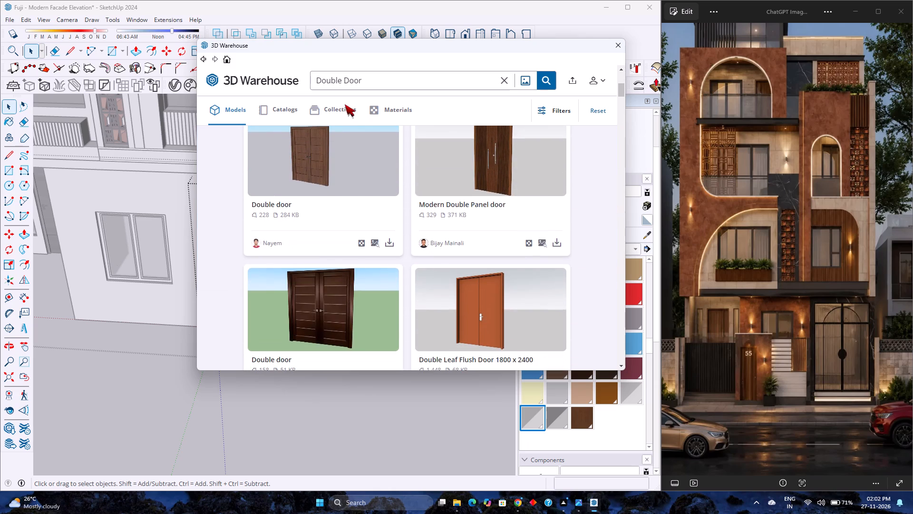
scroll(374, 212, "up", 5)
scroll(374, 212, "down", 4)
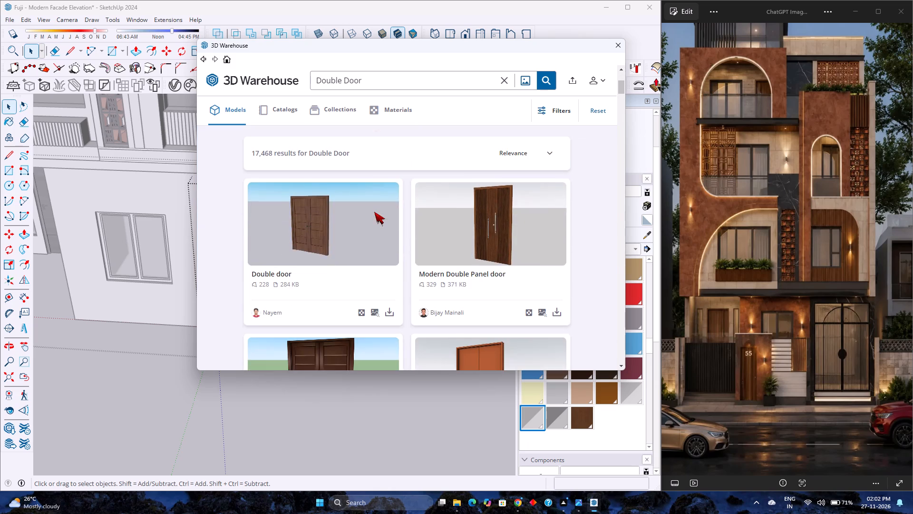
scroll(374, 212, "down", 11)
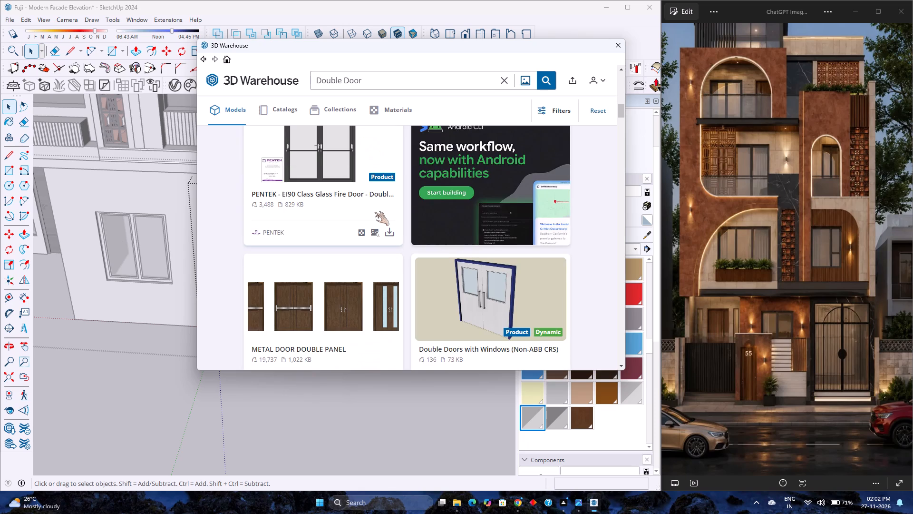
scroll(374, 212, "down", 3)
scroll(374, 212, "up", 3)
scroll(374, 212, "down", 9)
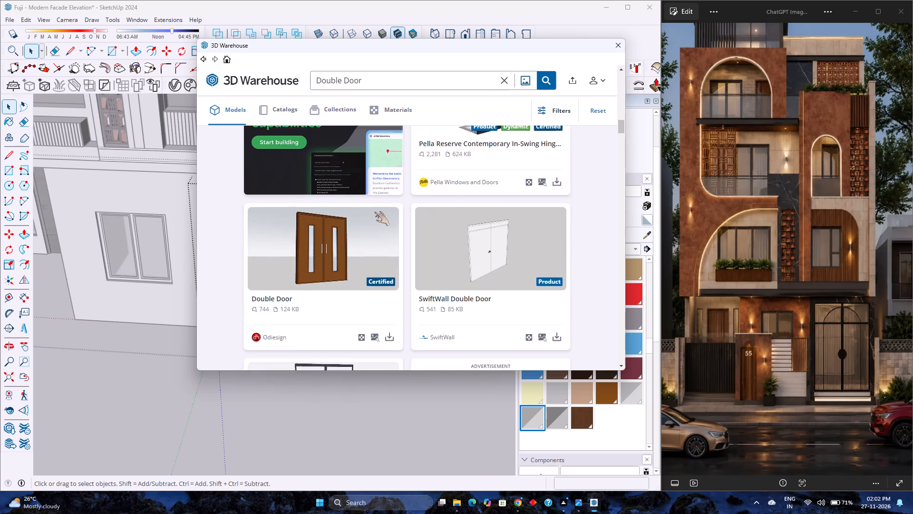
scroll(374, 212, "down", 7)
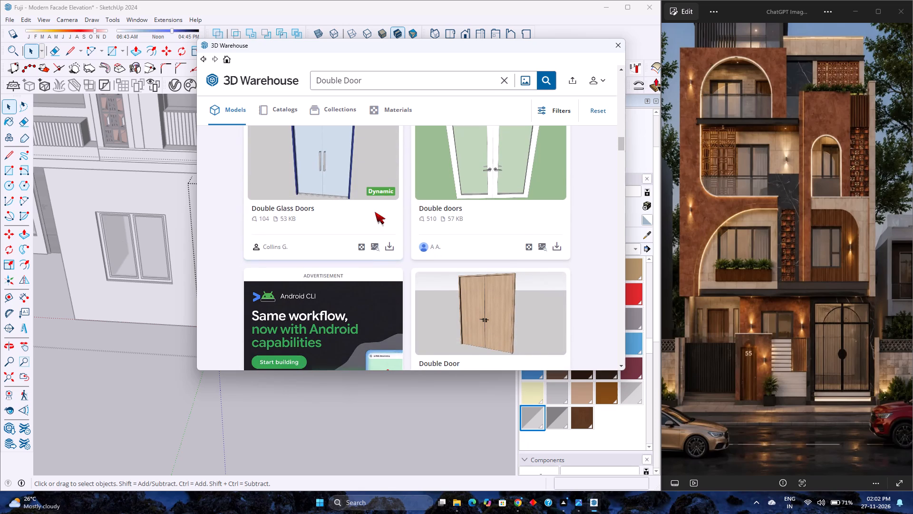
scroll(375, 212, "down", 6)
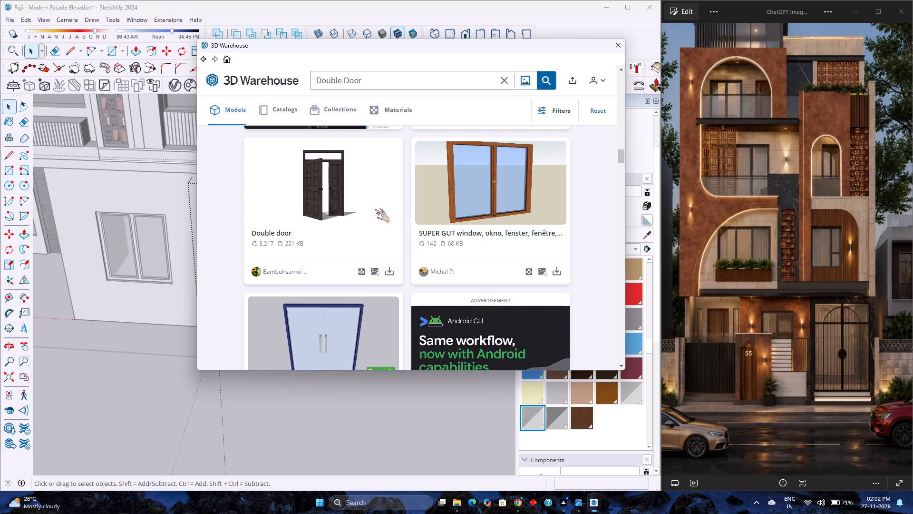
Continue through the Double Door results past DOUBLE GLASS DOOR and Flex Glass Door 06 - Pivot Doors, checking for a suitable glazed double door.
scroll(375, 209, "down", 1)
scroll(375, 209, "up", 3)
scroll(375, 209, "down", 11)
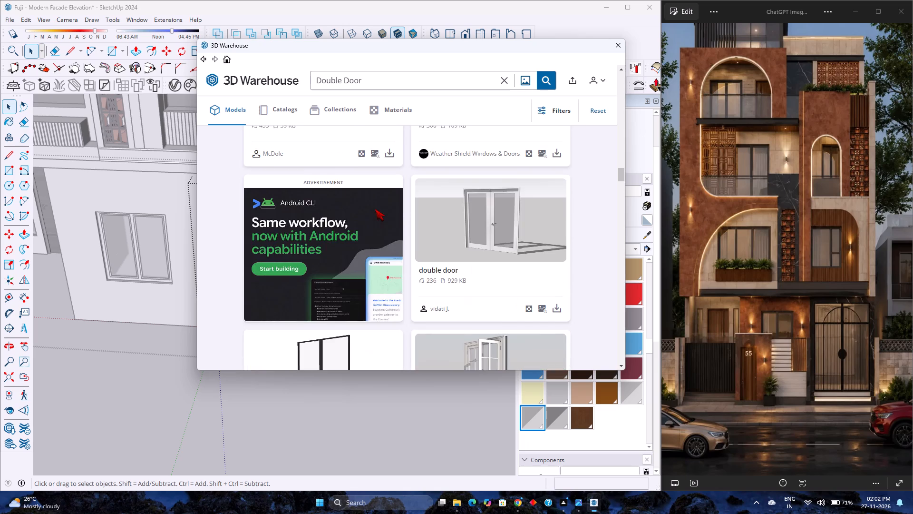
scroll(375, 209, "down", 12)
scroll(375, 208, "up", 1)
scroll(375, 208, "down", 4)
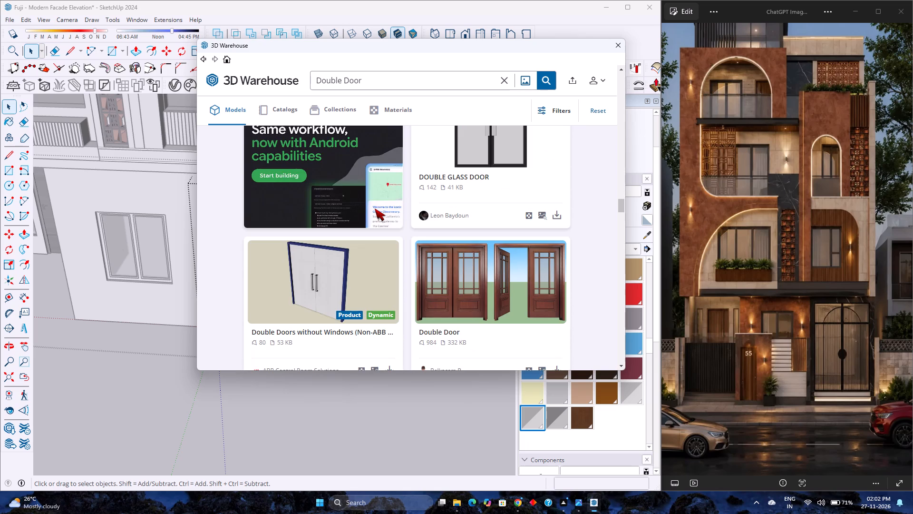
scroll(375, 208, "down", 2)
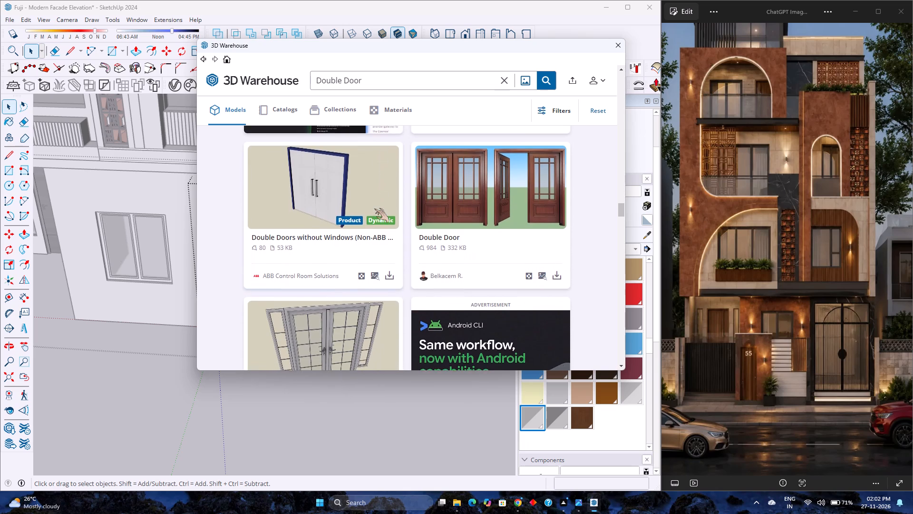
scroll(374, 208, "down", 3)
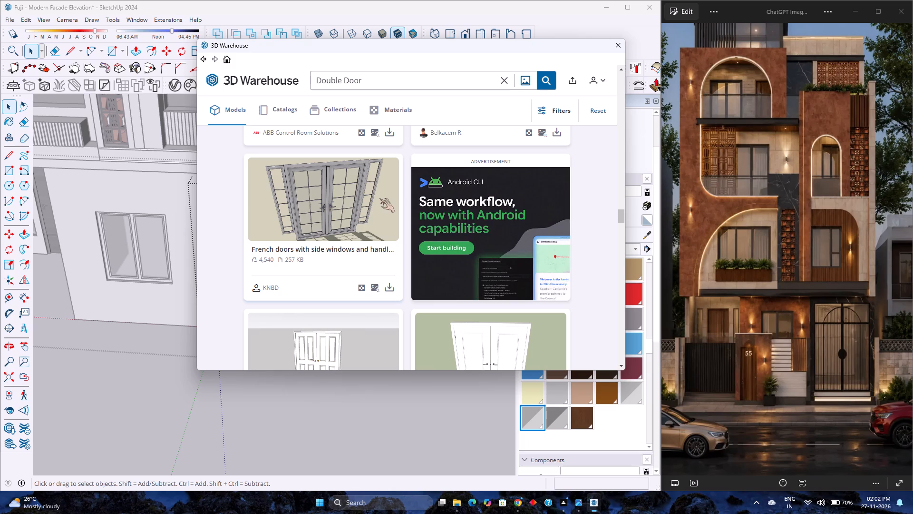
scroll(380, 197, "down", 4)
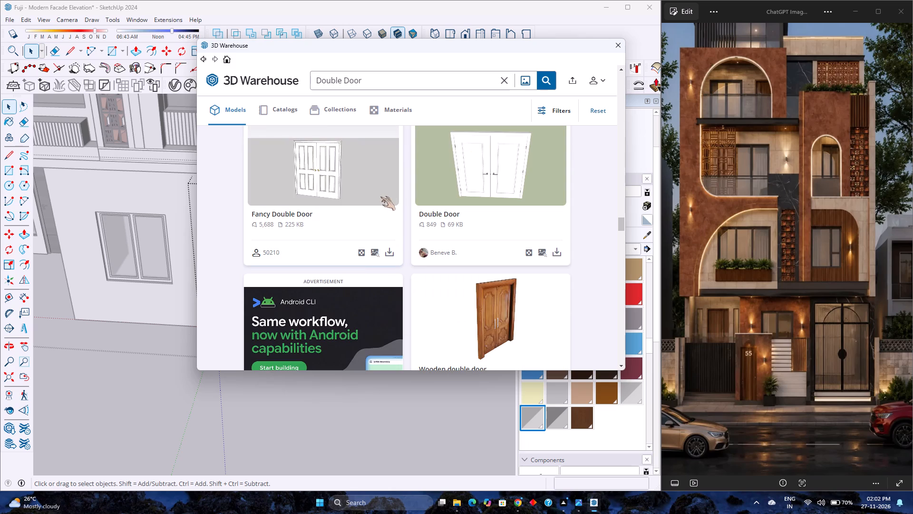
scroll(380, 198, "down", 5)
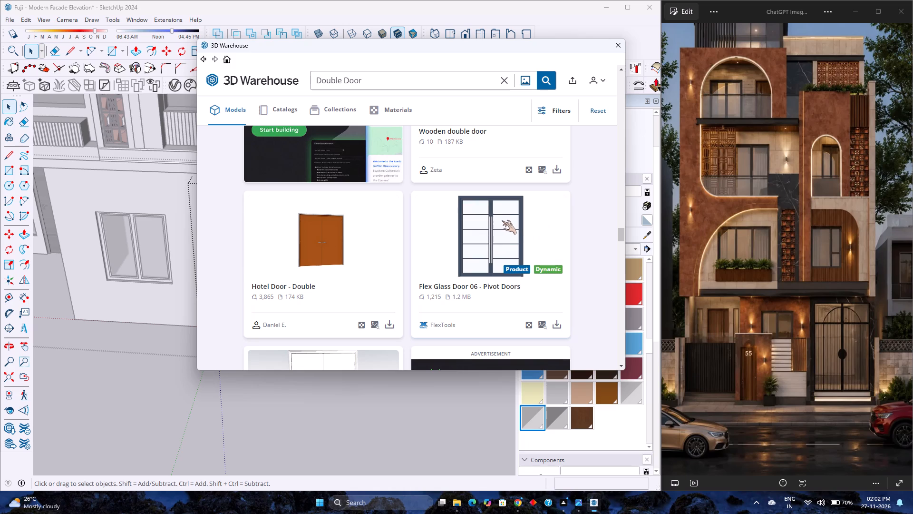
scroll(502, 220, "down", 3)
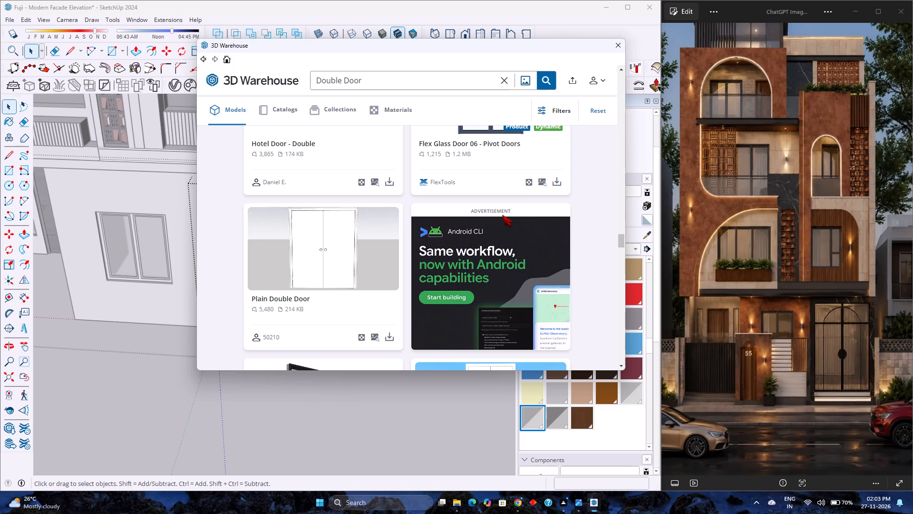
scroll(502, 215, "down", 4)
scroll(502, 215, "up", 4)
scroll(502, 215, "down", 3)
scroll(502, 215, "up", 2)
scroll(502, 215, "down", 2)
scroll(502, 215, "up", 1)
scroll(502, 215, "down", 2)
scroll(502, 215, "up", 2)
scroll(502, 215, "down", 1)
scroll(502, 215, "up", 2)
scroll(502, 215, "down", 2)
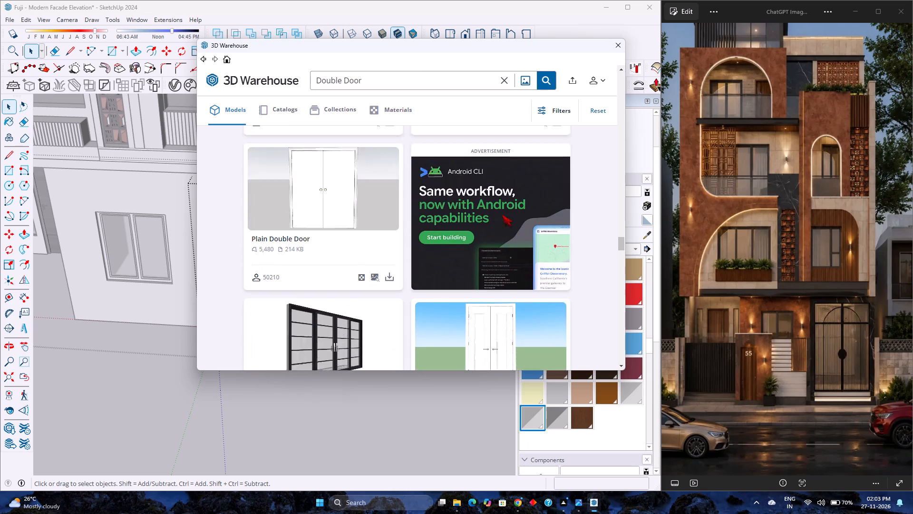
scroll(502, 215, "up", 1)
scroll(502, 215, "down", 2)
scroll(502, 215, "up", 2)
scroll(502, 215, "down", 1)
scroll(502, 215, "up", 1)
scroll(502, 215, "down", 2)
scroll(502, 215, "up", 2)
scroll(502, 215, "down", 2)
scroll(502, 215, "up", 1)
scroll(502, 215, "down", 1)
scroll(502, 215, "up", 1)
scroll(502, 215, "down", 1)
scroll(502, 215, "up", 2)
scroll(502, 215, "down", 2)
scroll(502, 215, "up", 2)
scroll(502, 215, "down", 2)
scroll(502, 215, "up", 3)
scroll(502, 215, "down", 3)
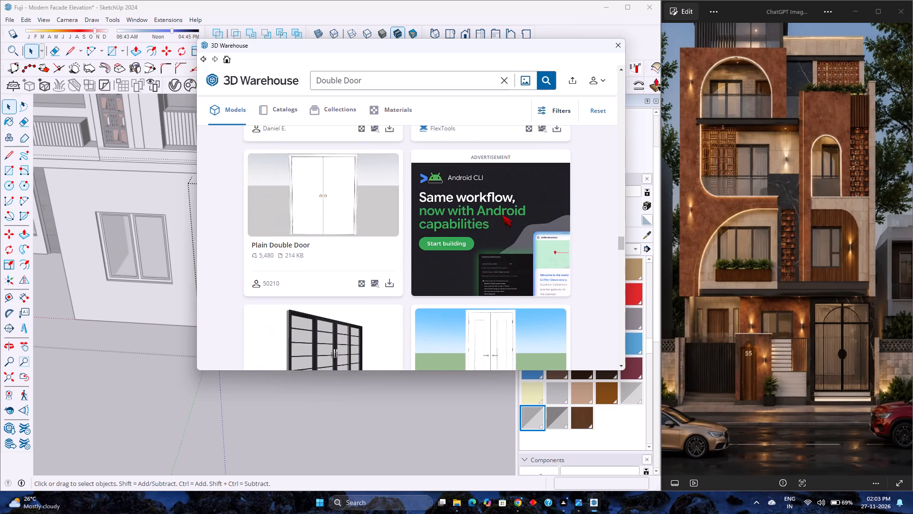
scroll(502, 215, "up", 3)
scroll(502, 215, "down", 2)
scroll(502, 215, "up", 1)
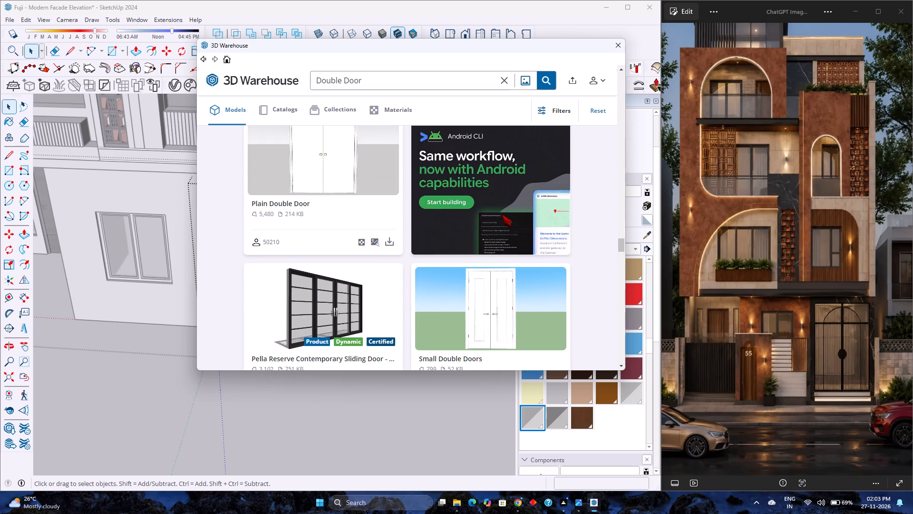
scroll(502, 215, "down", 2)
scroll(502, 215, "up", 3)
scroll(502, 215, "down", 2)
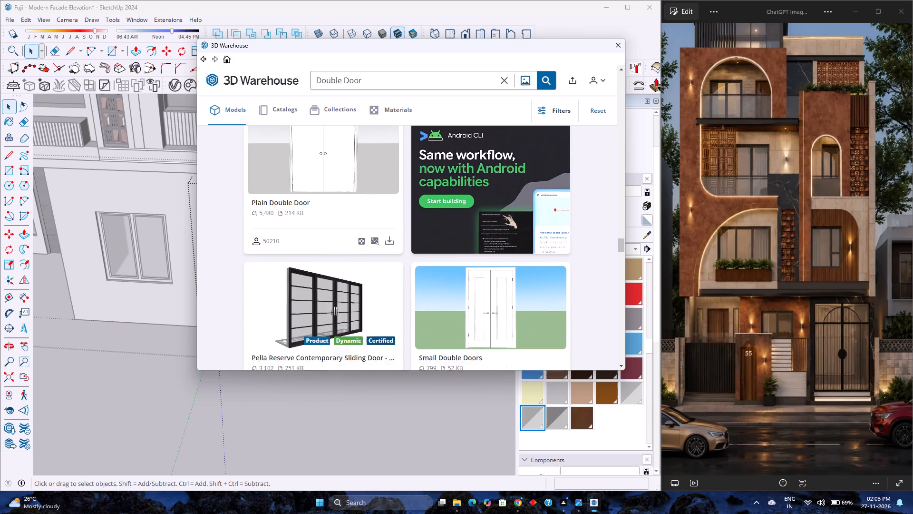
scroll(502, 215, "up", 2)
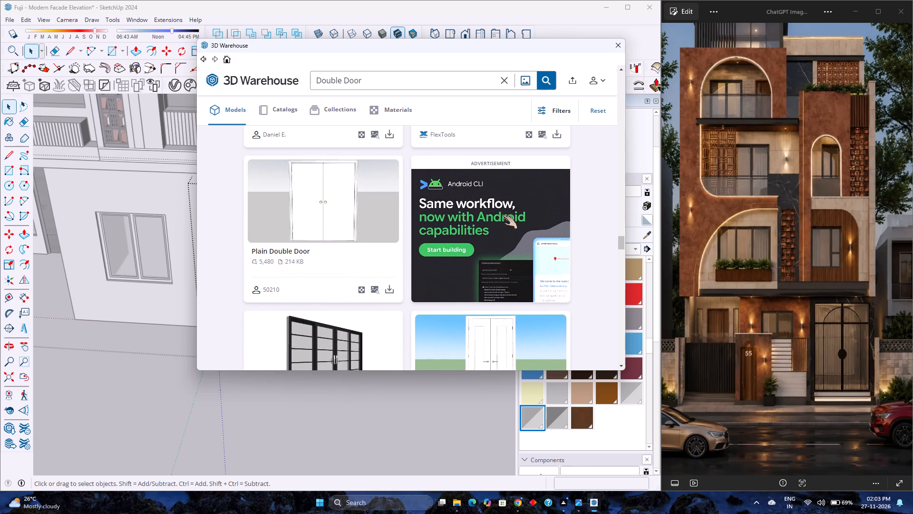
Examine the Double Door results around Flex Glass Door 06 - Pivot Doors, Pella Reserve Contemporary Sliding Door and Small Double Doors for a suitable entrance.
scroll(502, 215, "down", 2)
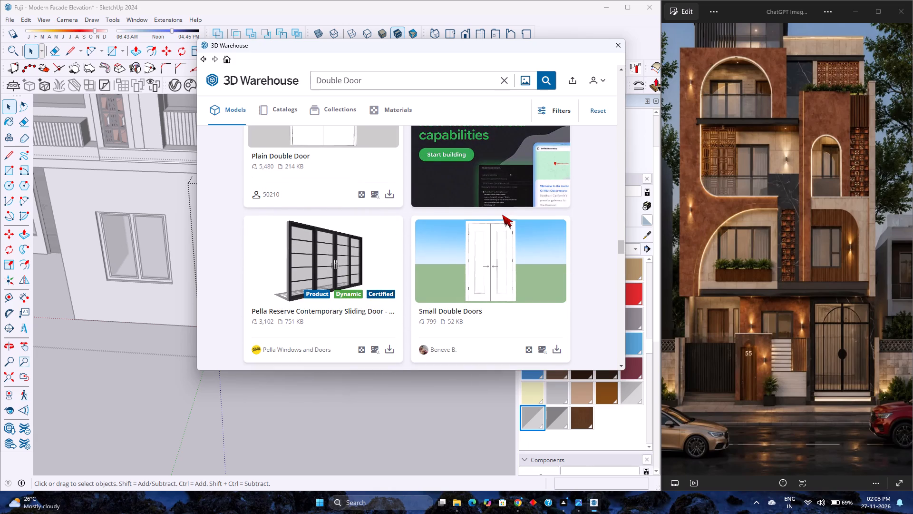
scroll(502, 215, "down", 4)
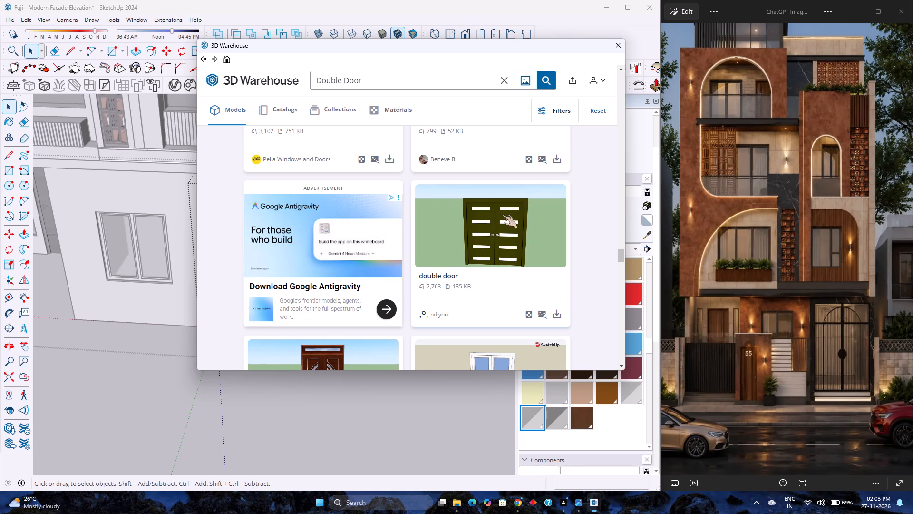
scroll(502, 215, "up", 4)
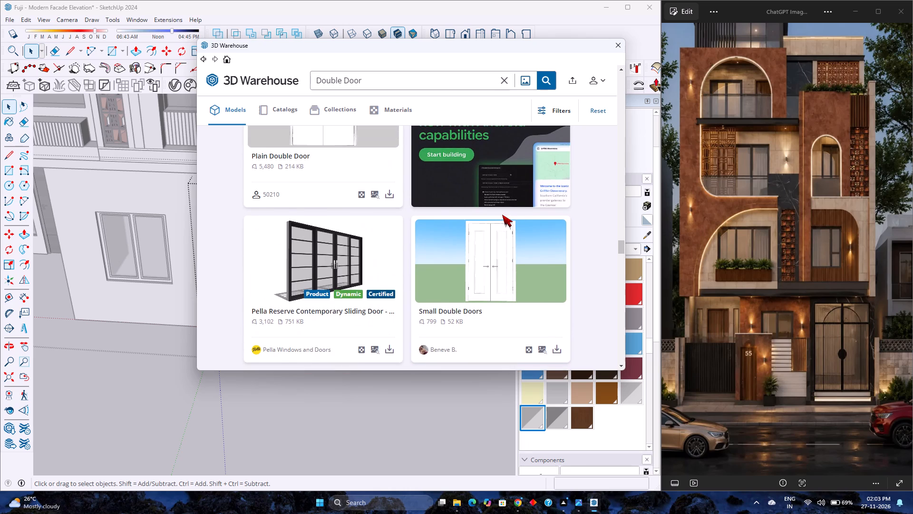
scroll(502, 215, "up", 4)
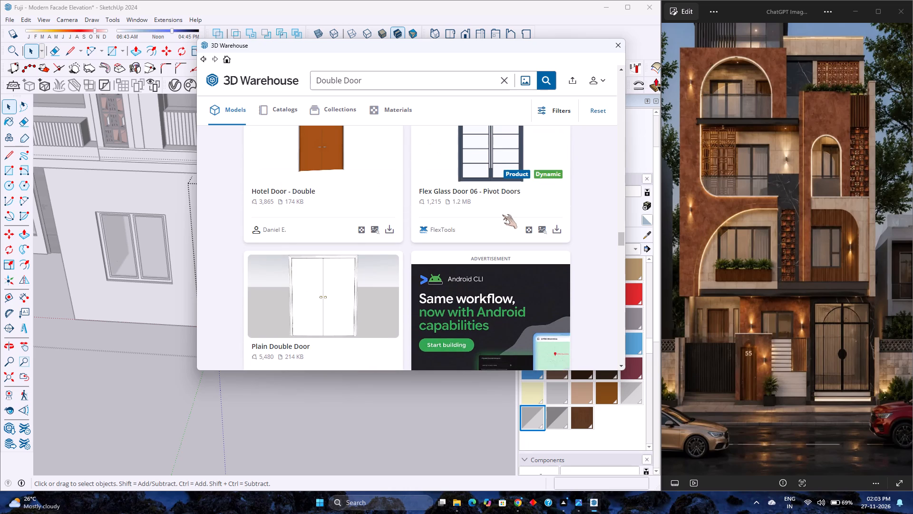
scroll(502, 215, "up", 3)
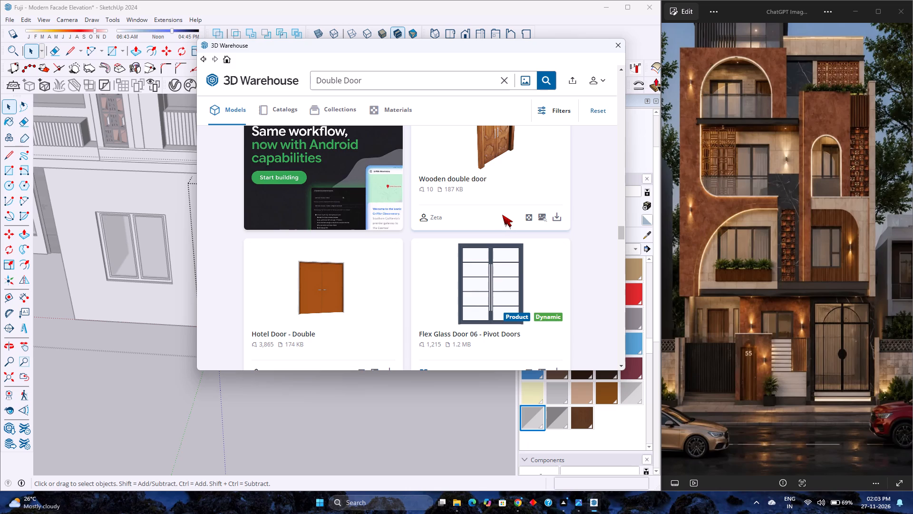
scroll(502, 215, "down", 3)
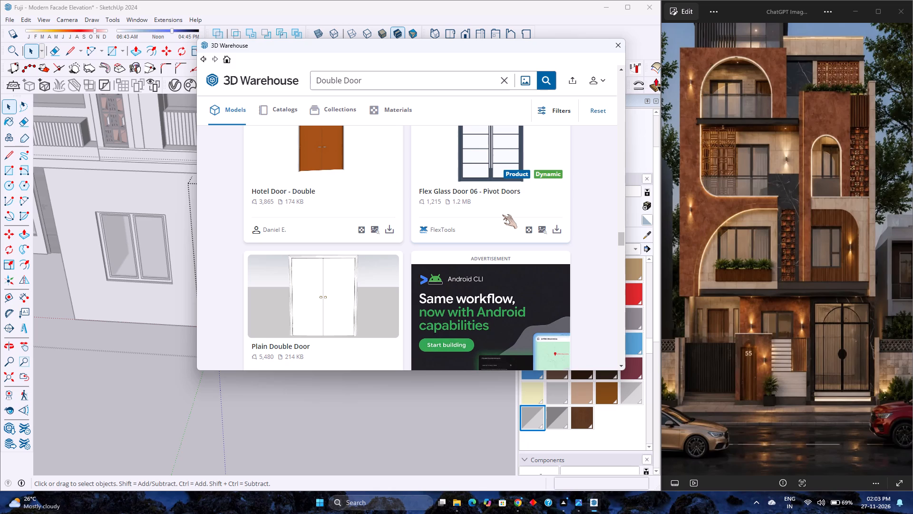
scroll(502, 215, "down", 5)
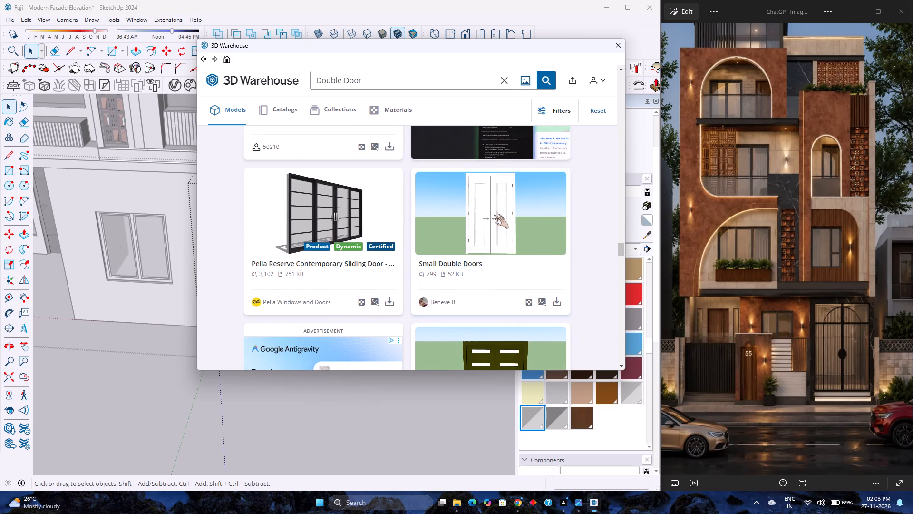
scroll(494, 215, "up", 3)
scroll(466, 189, "down", 5)
scroll(398, 239, "down", 7)
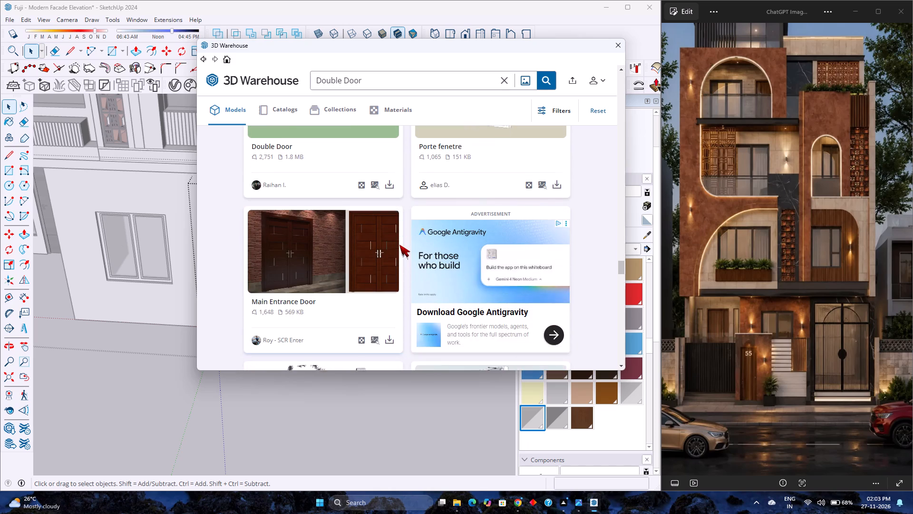
Examine the Double Door results from Porte fenetre and Main Entrance Door to Craftsman Cabinet for a door resembling the reference entrance.
scroll(399, 245, "up", 4)
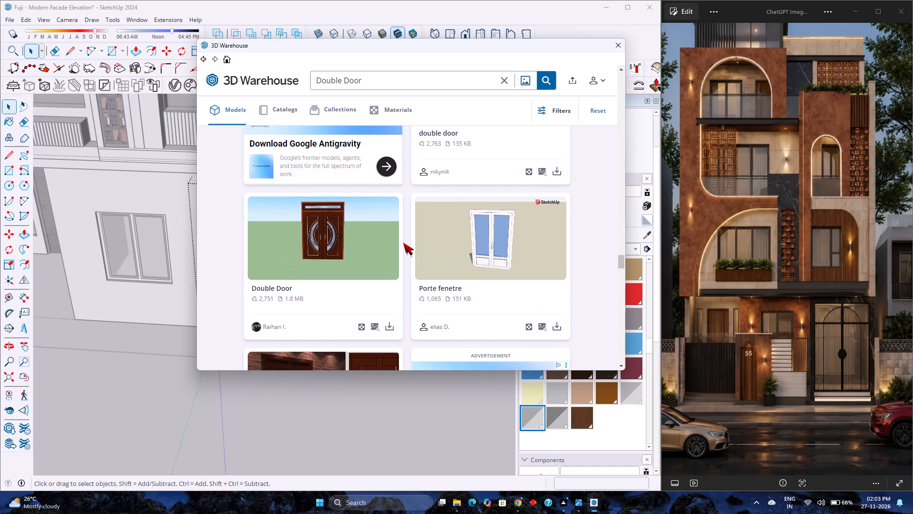
scroll(403, 243, "down", 2)
scroll(403, 243, "up", 2)
scroll(403, 243, "down", 3)
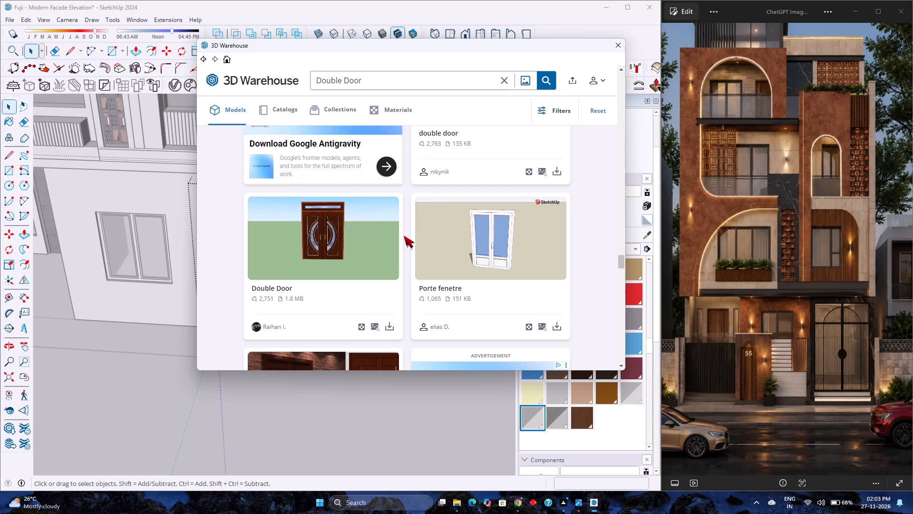
scroll(404, 236, "down", 2)
scroll(404, 236, "up", 4)
scroll(404, 236, "down", 6)
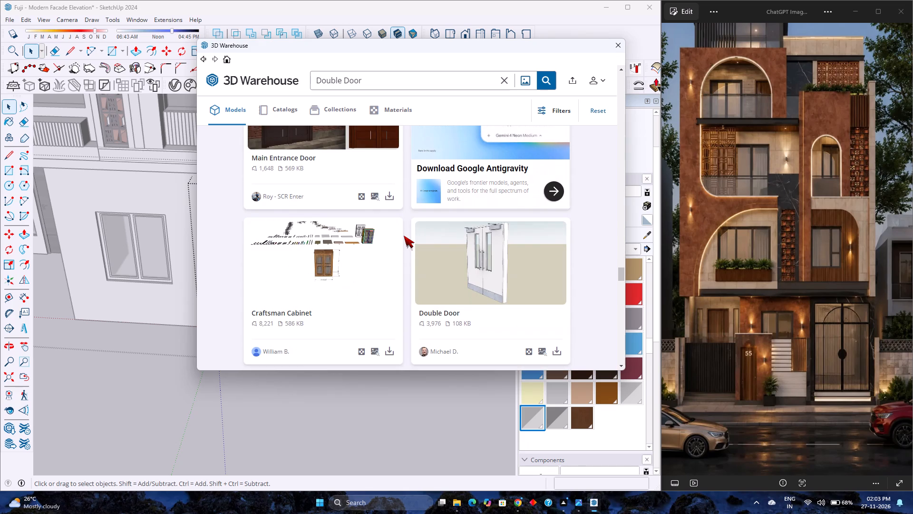
scroll(404, 236, "up", 3)
scroll(404, 236, "down", 4)
scroll(404, 236, "up", 3)
scroll(404, 236, "down", 3)
scroll(404, 236, "up", 3)
scroll(404, 236, "down", 3)
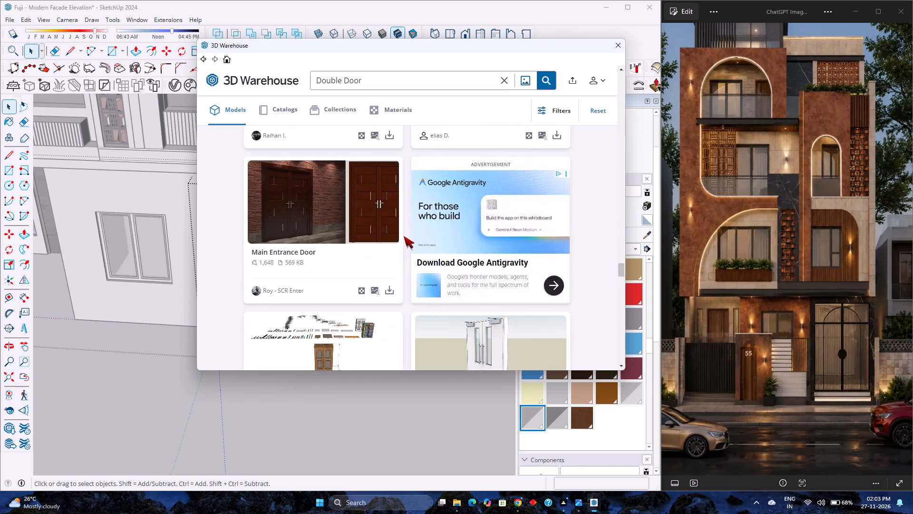
scroll(404, 236, "up", 3)
scroll(404, 236, "down", 3)
scroll(404, 236, "up", 3)
scroll(404, 236, "down", 3)
scroll(404, 236, "up", 3)
scroll(404, 236, "down", 3)
scroll(404, 236, "up", 3)
scroll(404, 237, "down", 4)
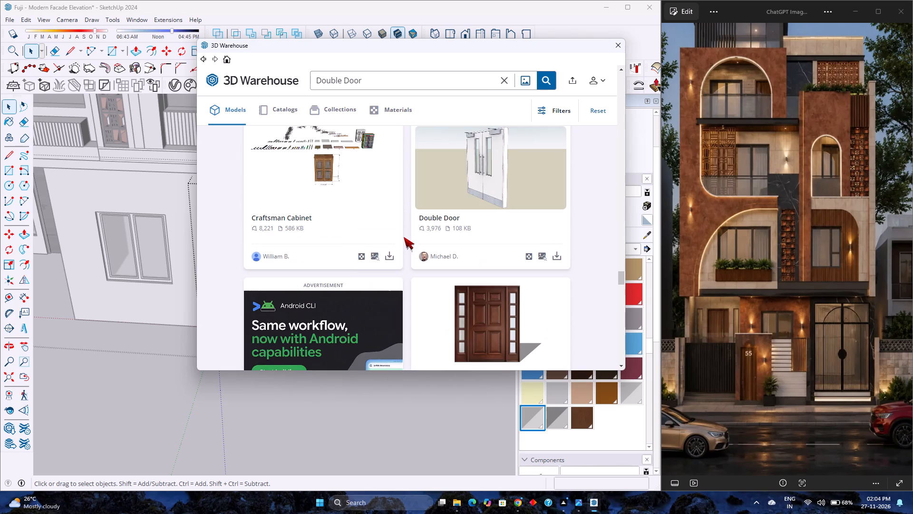
scroll(404, 237, "up", 4)
scroll(404, 238, "down", 4)
scroll(404, 238, "up", 4)
scroll(404, 239, "down", 3)
scroll(404, 239, "up", 3)
scroll(404, 240, "down", 3)
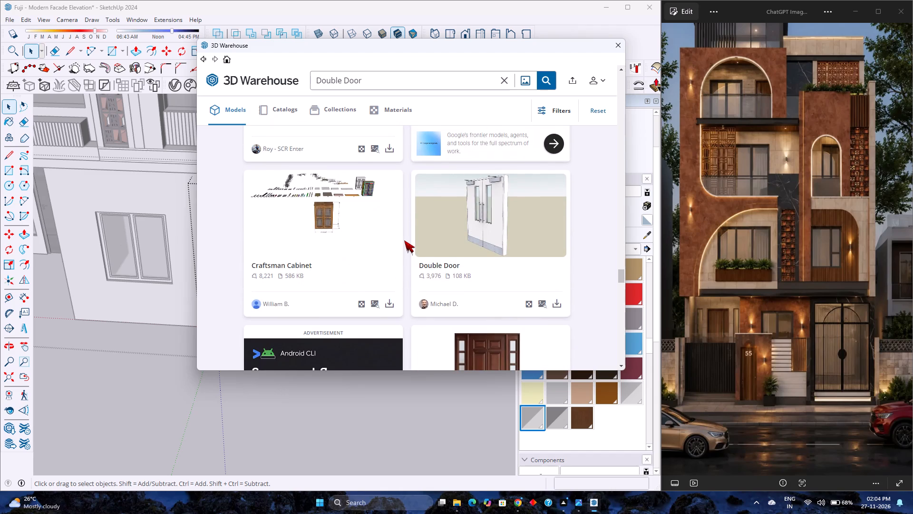
scroll(404, 240, "up", 4)
scroll(404, 240, "down", 4)
Continue through the Double Door results from WOODEN MAIN DOOR past SwiftWall Double Door and Bali Door to Dörr, checking for a suitable door.
scroll(404, 240, "down", 7)
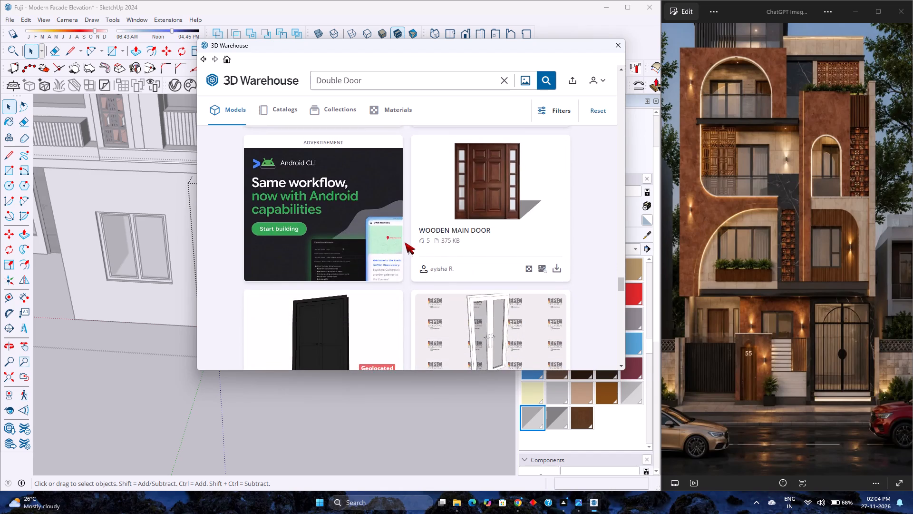
scroll(405, 242, "down", 11)
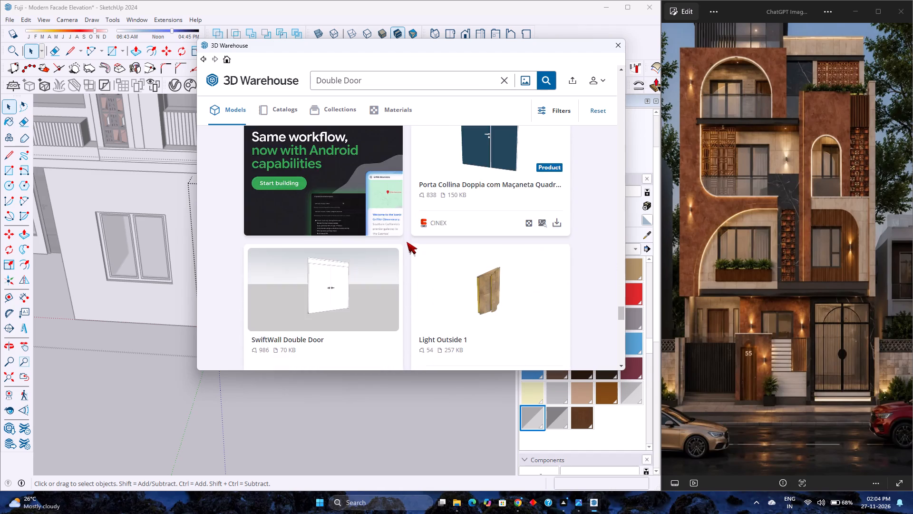
scroll(407, 242, "down", 12)
scroll(407, 247, "up", 1)
scroll(407, 246, "down", 2)
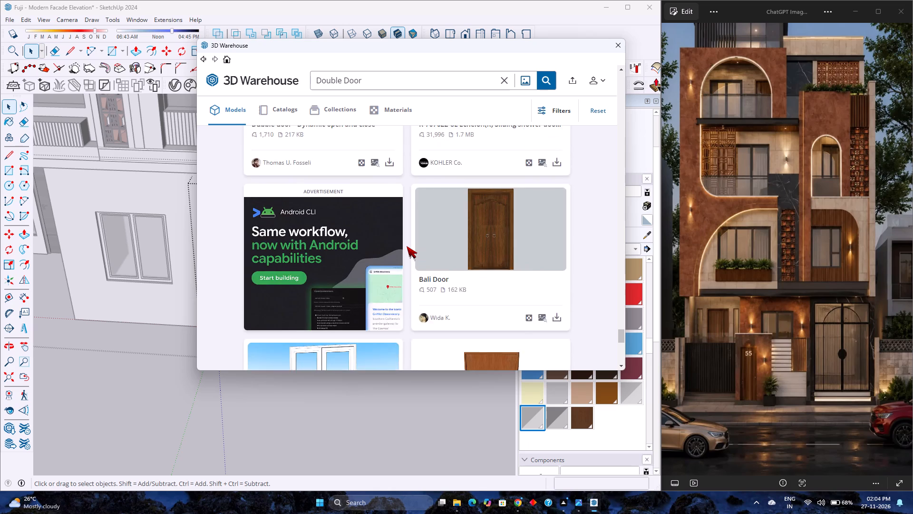
scroll(407, 246, "down", 6)
scroll(407, 244, "up", 2)
scroll(407, 244, "down", 4)
scroll(407, 244, "up", 4)
scroll(407, 244, "down", 5)
scroll(407, 244, "up", 3)
scroll(407, 244, "down", 3)
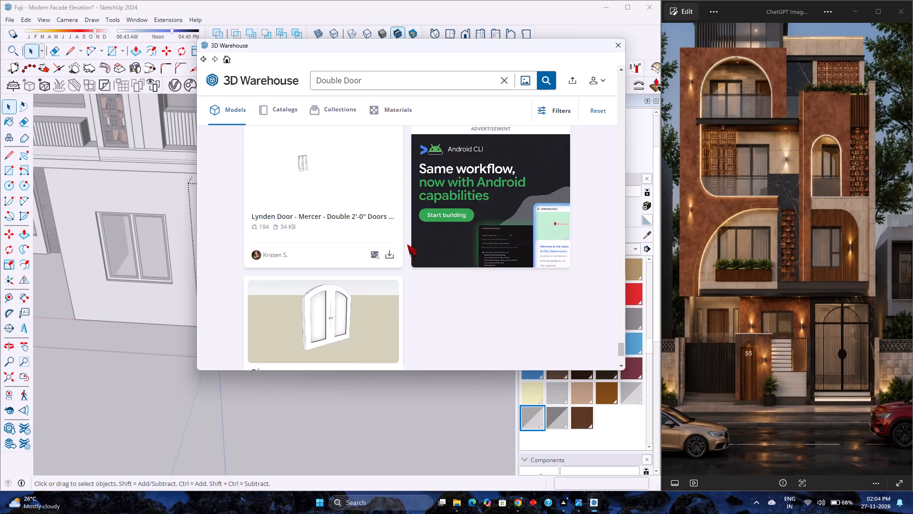
scroll(407, 244, "down", 5)
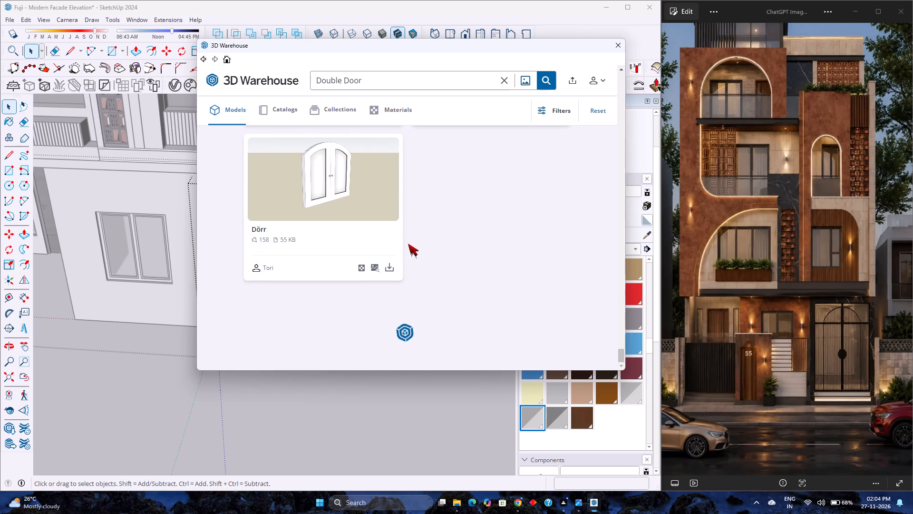
scroll(408, 244, "down", 1)
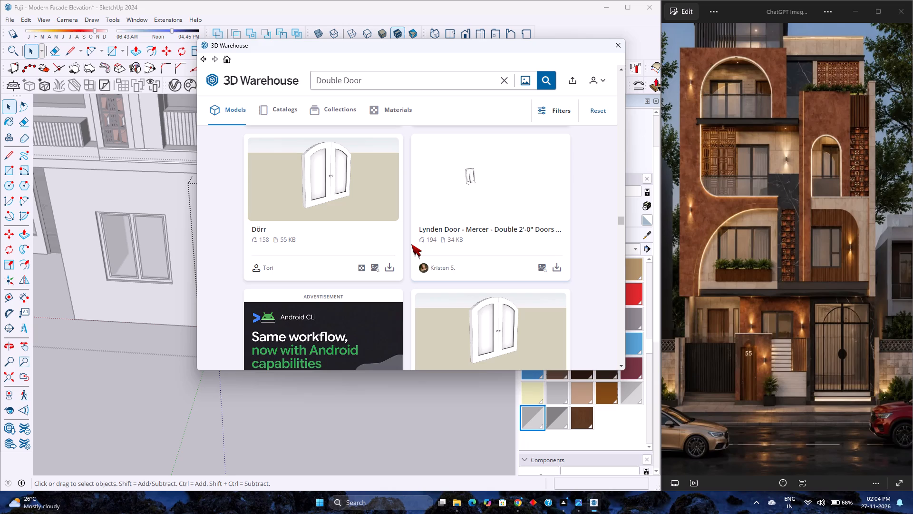
Examine the Double Door results between Bali Door, Dörr, medieval project and Double Wooden Door for a suitable entrance door.
scroll(453, 209, "down", 1)
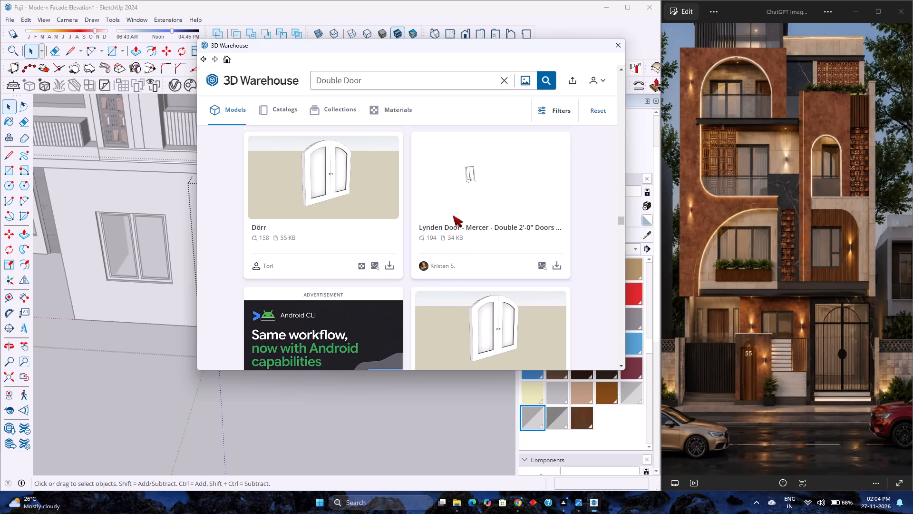
scroll(453, 215, "down", 1)
scroll(452, 263, "down", 4)
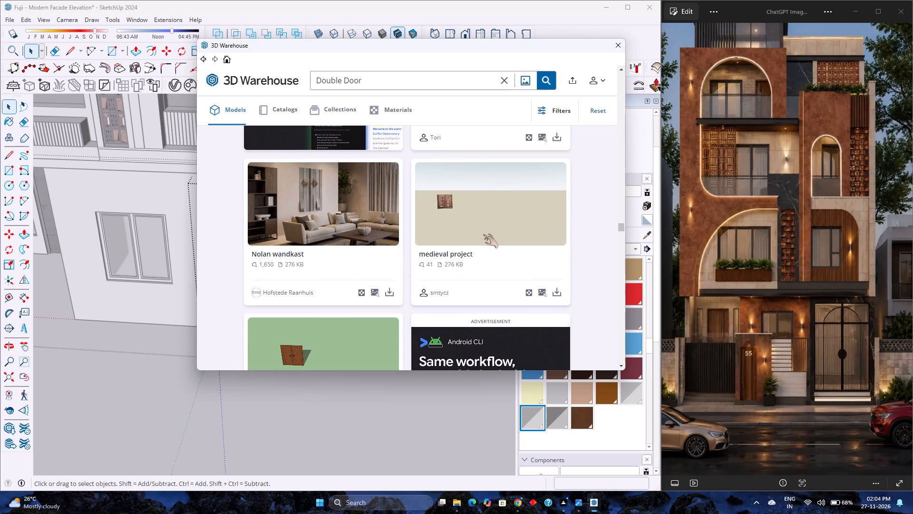
scroll(440, 252, "up", 7)
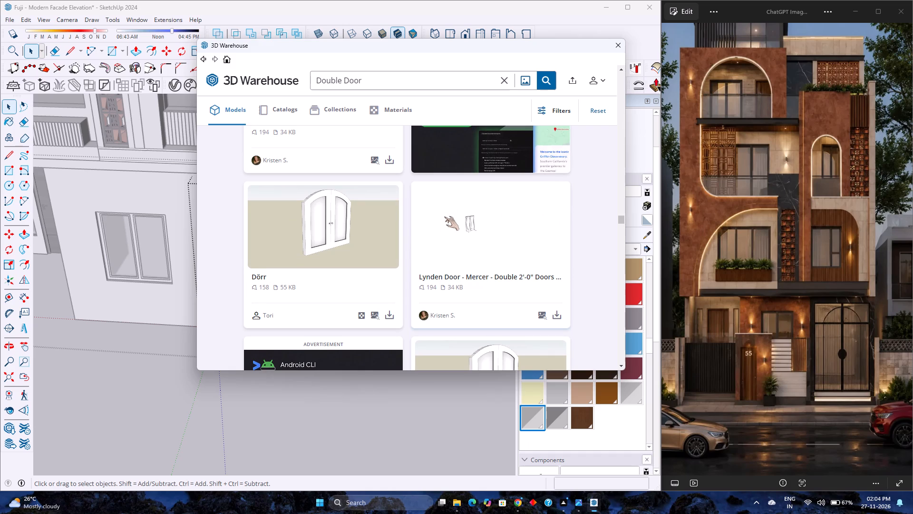
scroll(444, 217, "down", 1)
scroll(444, 217, "up", 10)
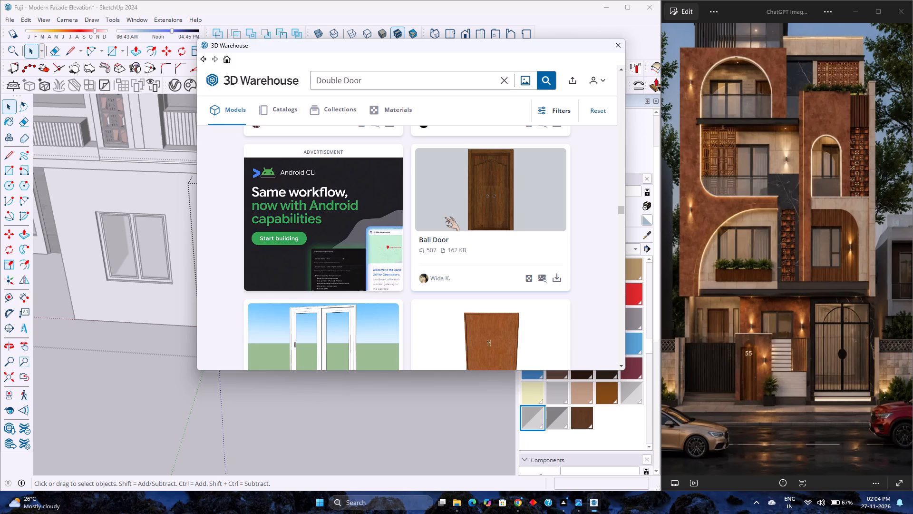
scroll(445, 217, "down", 5)
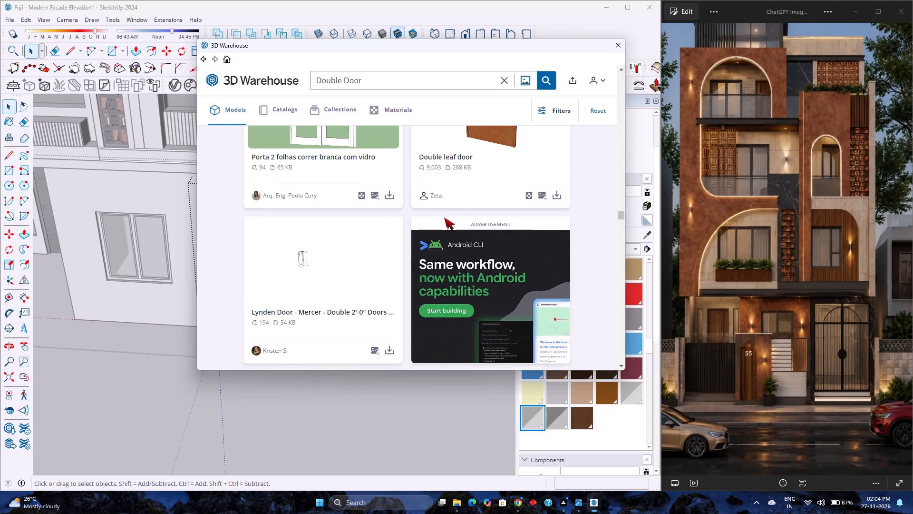
scroll(474, 201, "down", 14)
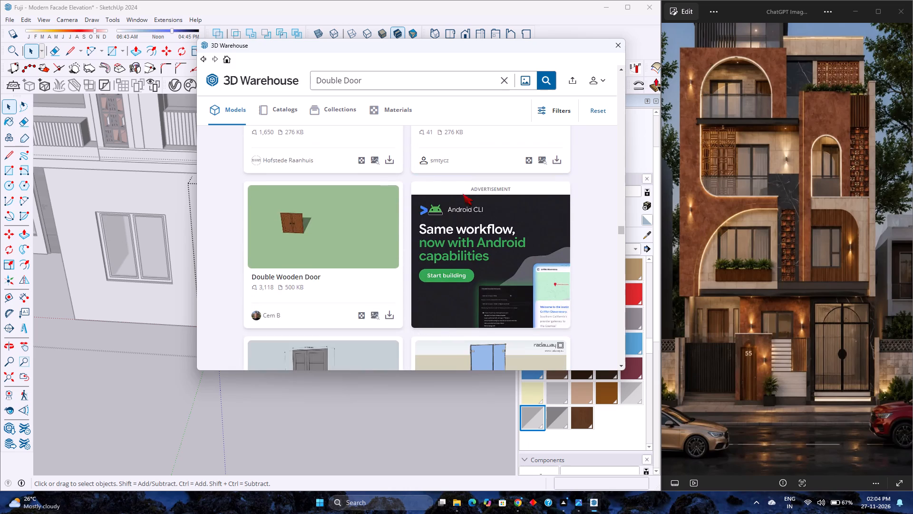
Continue through the Double Door results from porte fentre past Box Sliding Door and double door h=2.6m to puerta principal.
scroll(363, 188, "down", 10)
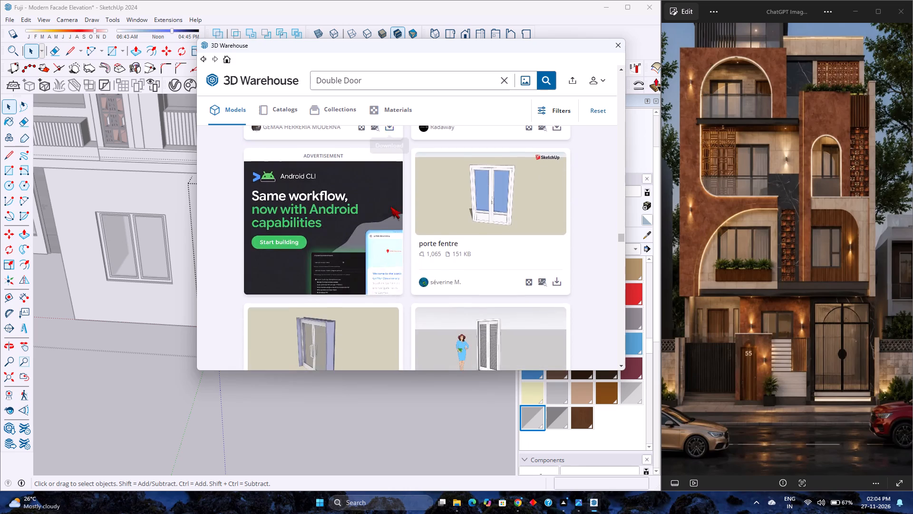
scroll(390, 207, "down", 9)
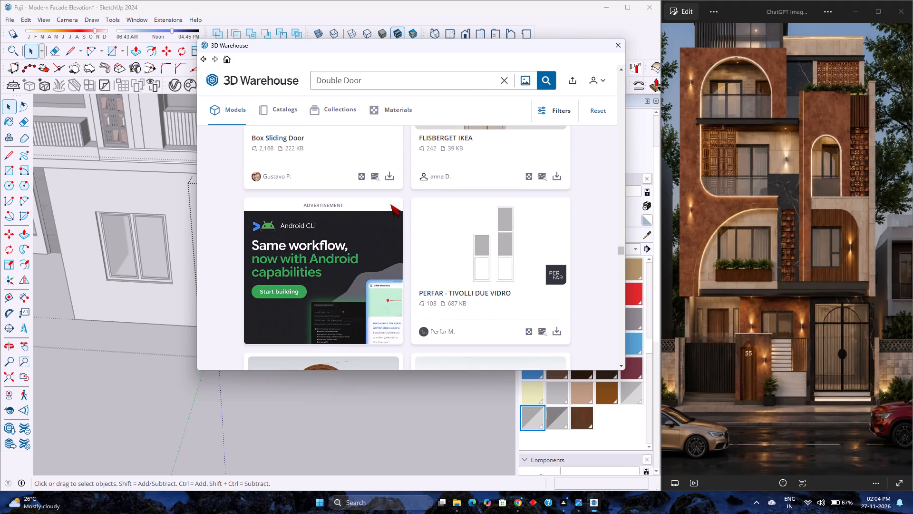
scroll(389, 204, "up", 1)
scroll(387, 204, "down", 6)
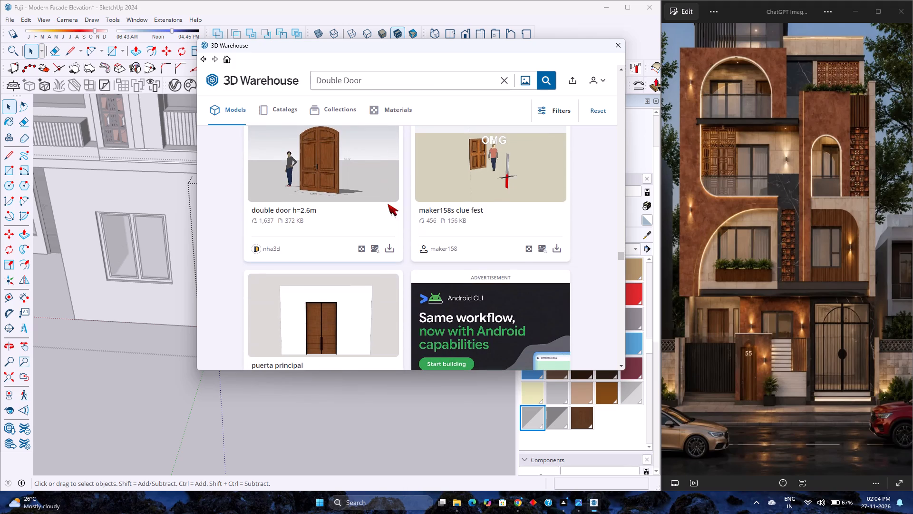
scroll(386, 207, "up", 2)
scroll(386, 207, "down", 4)
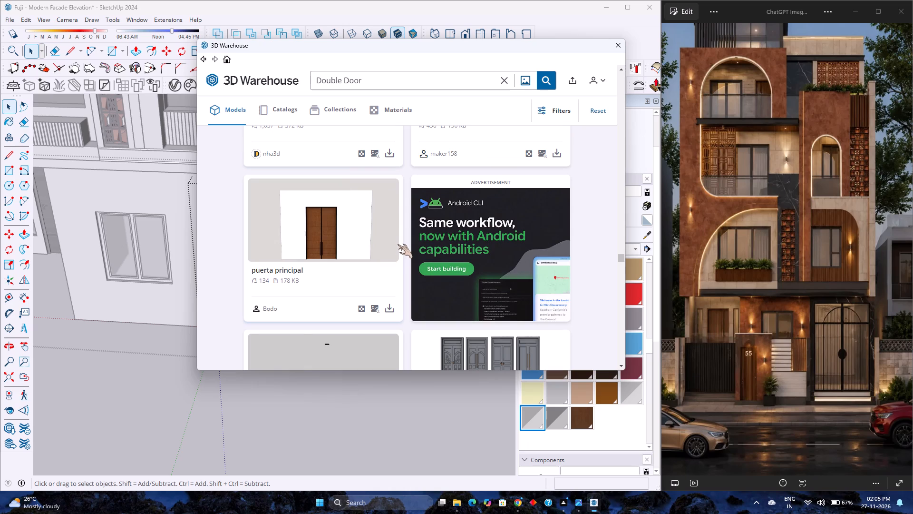
Examine the Double Door results from puerta principal past rectangle door, Door and CỬA for a door matching the reference.
scroll(401, 250, "up", 2)
scroll(401, 250, "down", 3)
scroll(401, 254, "up", 3)
scroll(401, 254, "down", 8)
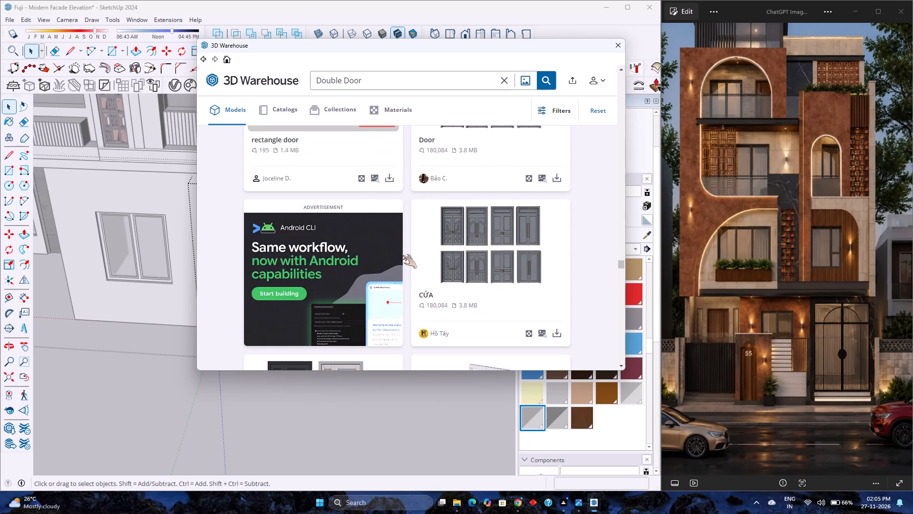
scroll(402, 255, "up", 4)
scroll(402, 255, "down", 2)
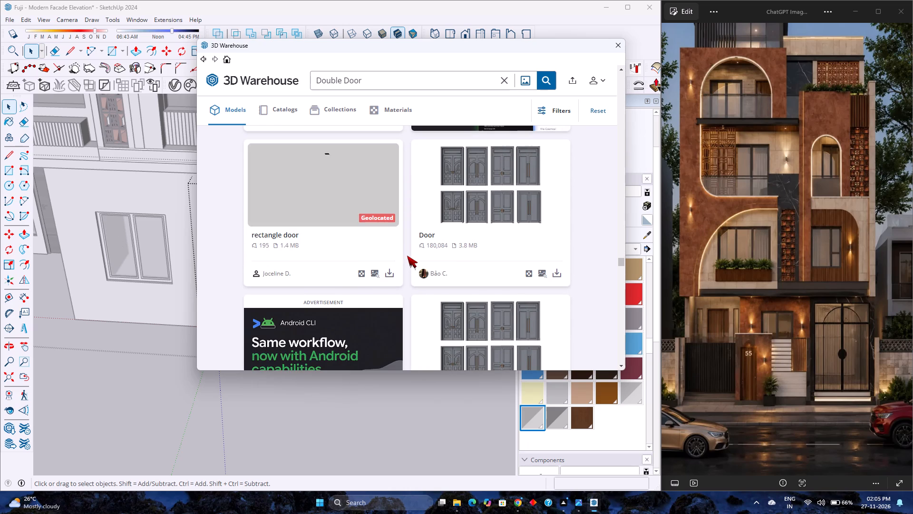
scroll(407, 256, "down", 1)
scroll(408, 256, "up", 3)
scroll(408, 256, "down", 8)
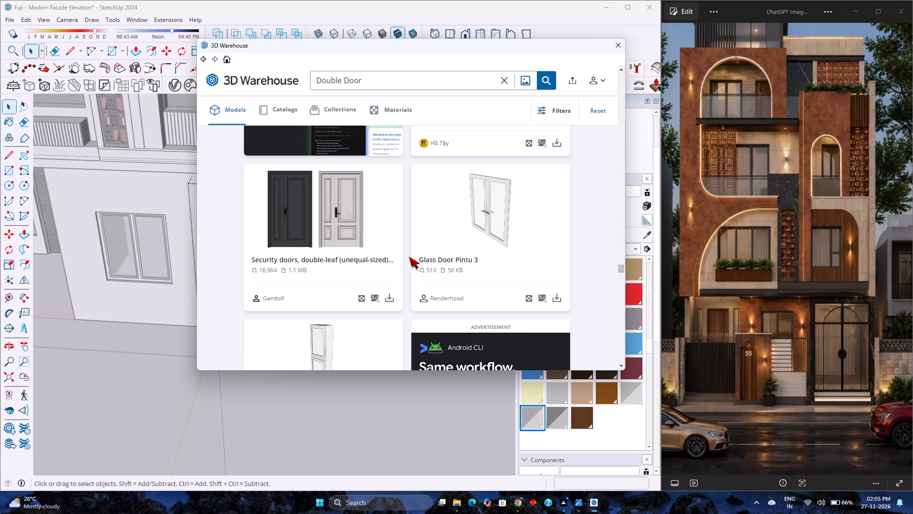
Compare the Security doors, Glass Door Pintu 3 and Briarwood Tall Cabinet results with the reference entrance door.
scroll(409, 257, "up", 2)
scroll(409, 257, "down", 2)
scroll(409, 257, "up", 2)
scroll(409, 257, "down", 3)
scroll(409, 257, "up", 1)
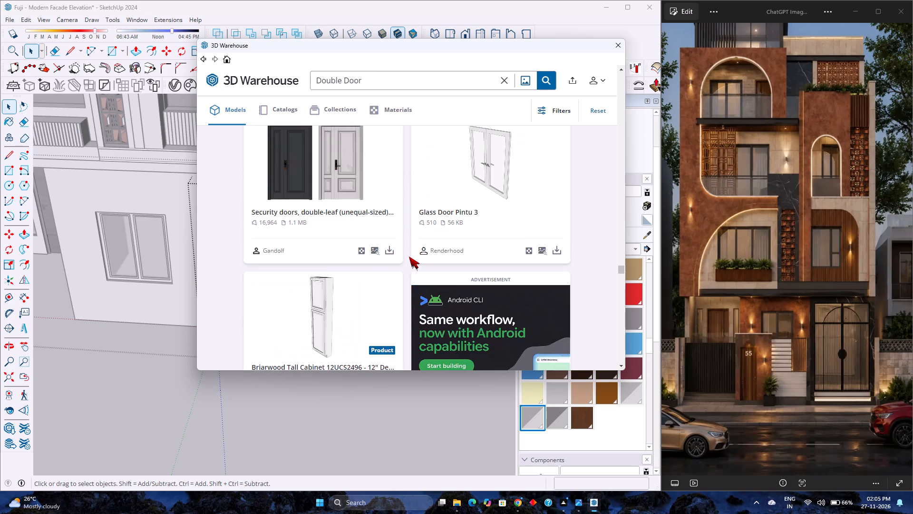
scroll(409, 257, "up", 2)
scroll(409, 257, "down", 3)
scroll(409, 257, "up", 3)
scroll(409, 257, "down", 7)
scroll(409, 257, "up", 3)
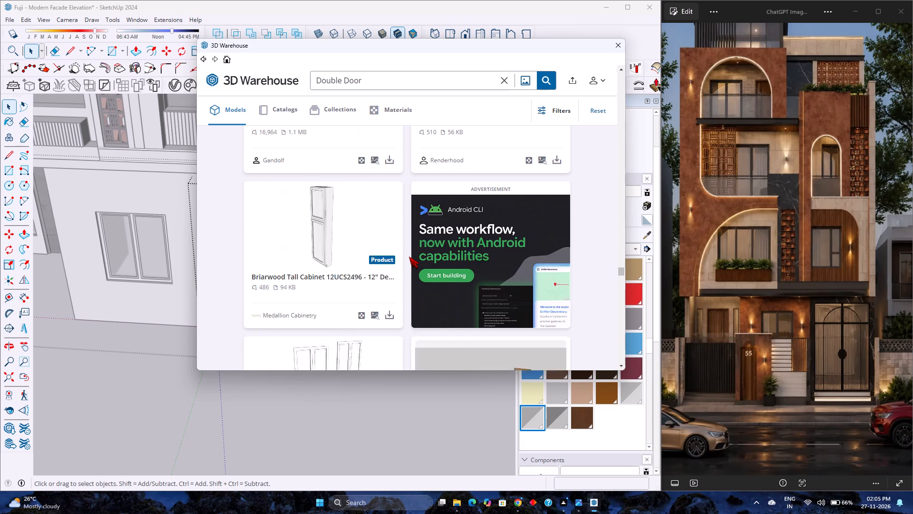
Examine the KARAT and neighbouring door results, checking for a glazed double door like the reference.
scroll(409, 257, "down", 3)
scroll(409, 257, "up", 2)
scroll(409, 257, "down", 3)
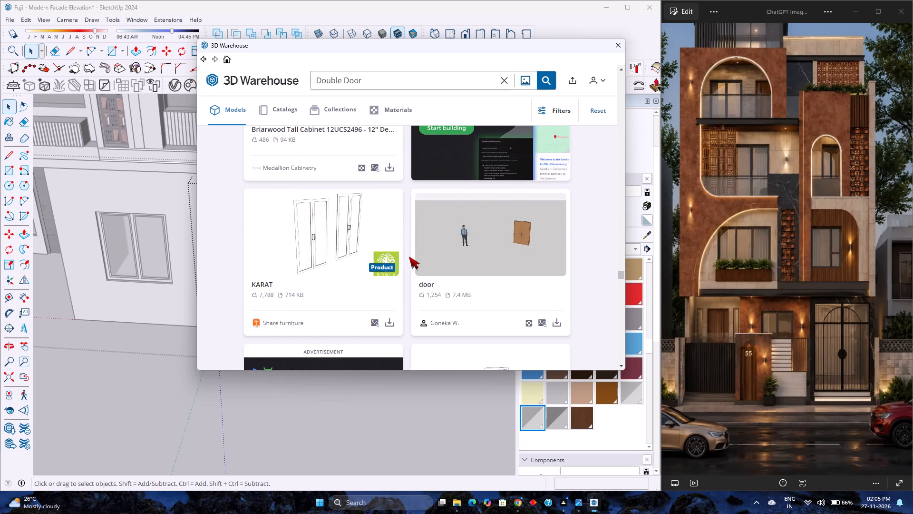
scroll(409, 257, "down", 3)
scroll(409, 257, "up", 2)
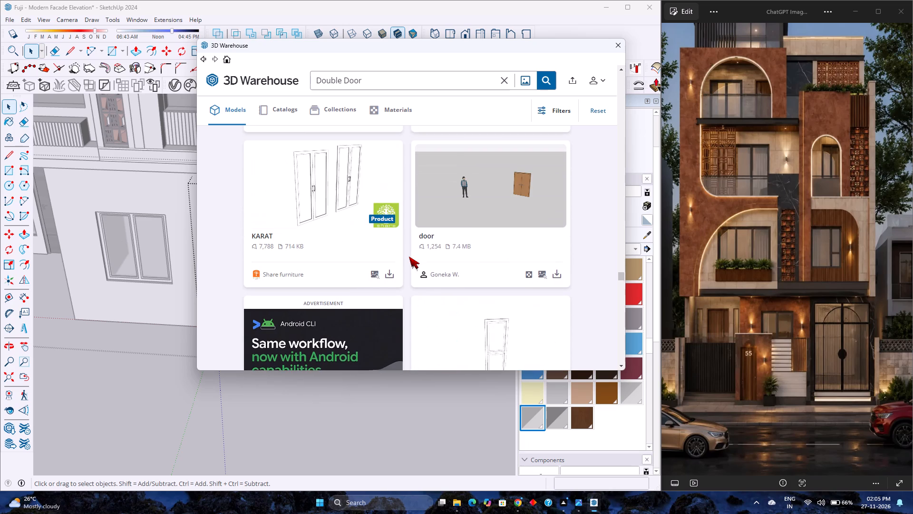
scroll(409, 257, "down", 2)
scroll(409, 257, "up", 3)
scroll(409, 257, "down", 1)
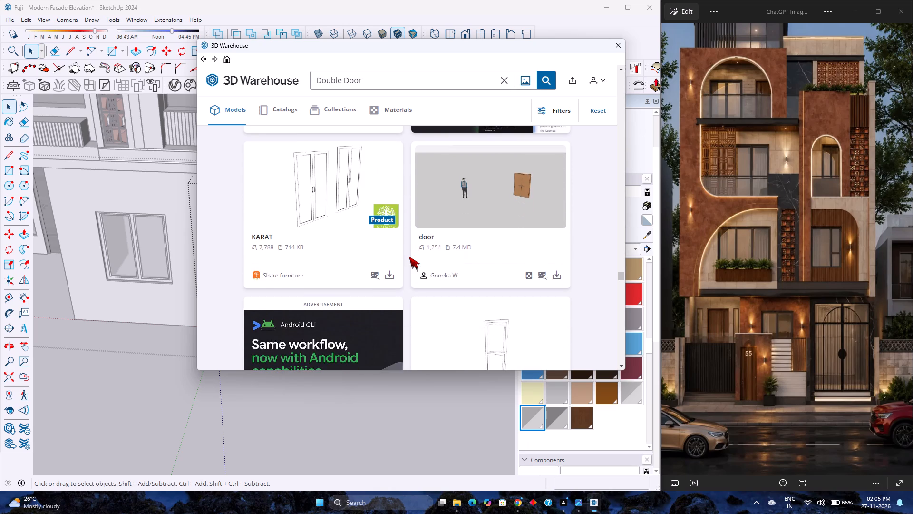
scroll(409, 257, "down", 4)
scroll(409, 258, "up", 6)
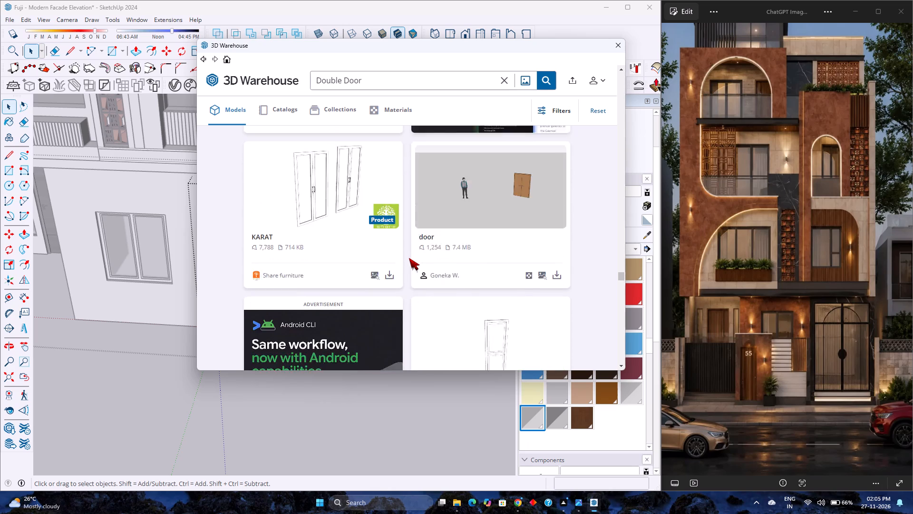
scroll(409, 258, "up", 11)
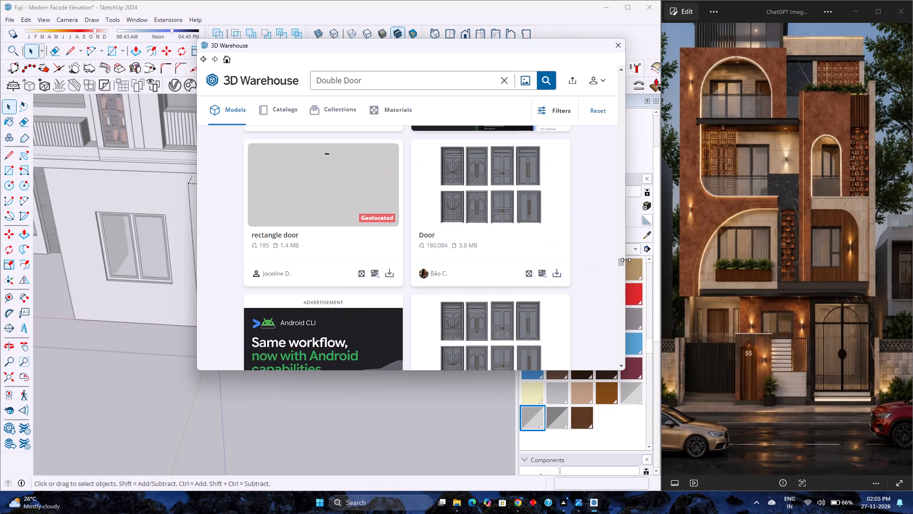
Return to the start of the Double Door results and re-examine the first models, including Modern Double Panel door.
left_click_drag(623, 260, 634, 76)
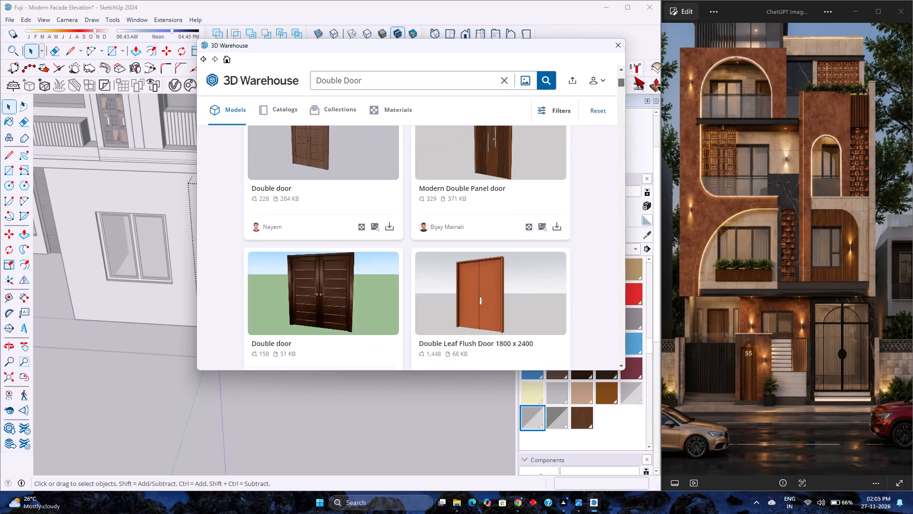
left_click_drag(634, 76, 633, 68)
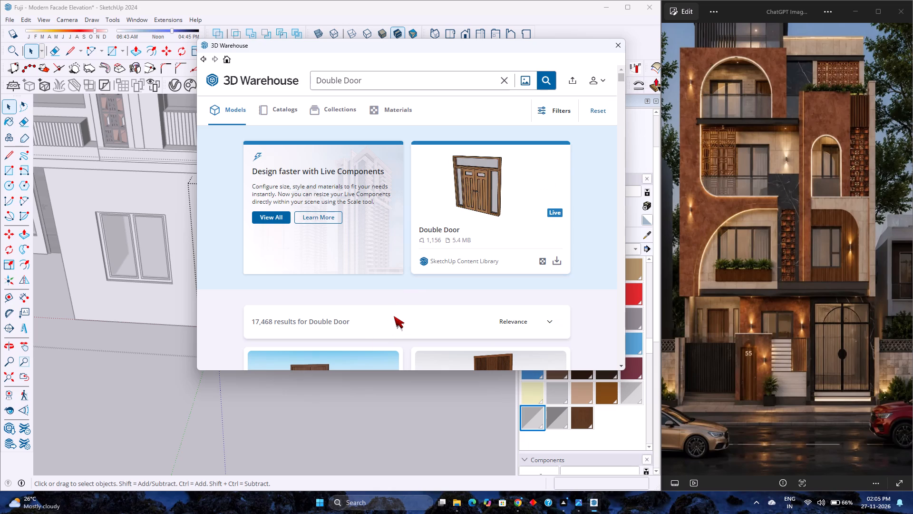
scroll(394, 316, "down", 1)
scroll(394, 316, "up", 2)
scroll(394, 316, "down", 2)
scroll(394, 316, "up", 1)
scroll(394, 316, "down", 1)
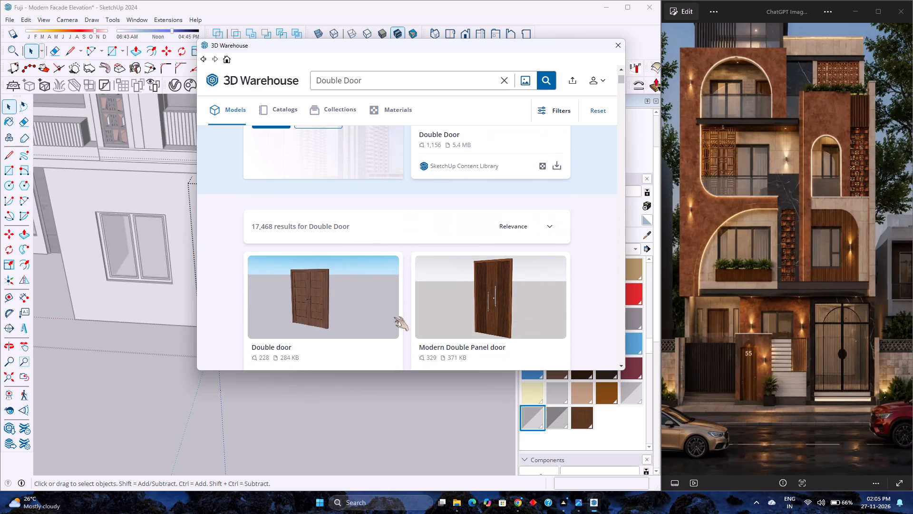
scroll(394, 317, "up", 2)
scroll(394, 317, "down", 3)
scroll(394, 317, "up", 2)
scroll(394, 317, "down", 2)
scroll(394, 317, "up", 2)
scroll(394, 317, "down", 2)
scroll(394, 317, "up", 3)
Re-examine the Double Door results around PENTEK glass fire door, METAL DOOR DOUBLE PANEL and Double Doors with Windows.
scroll(394, 317, "down", 13)
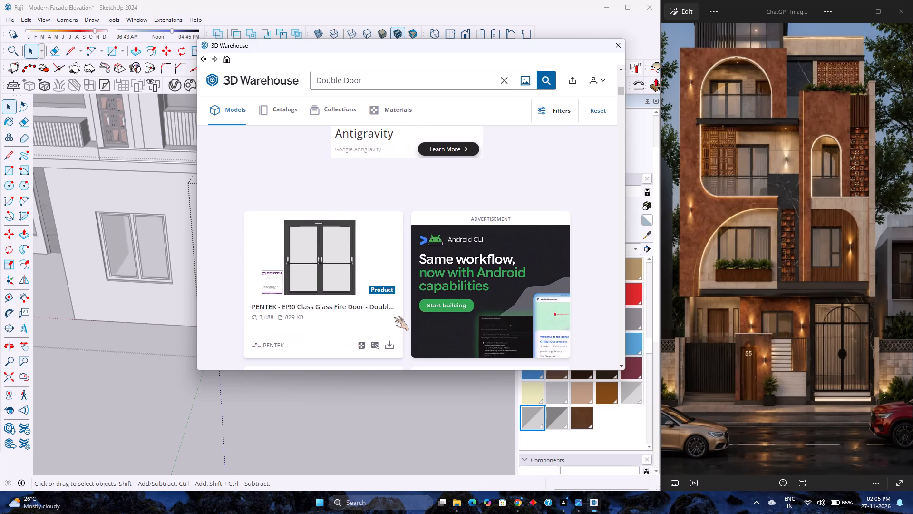
scroll(388, 317, "down", 3)
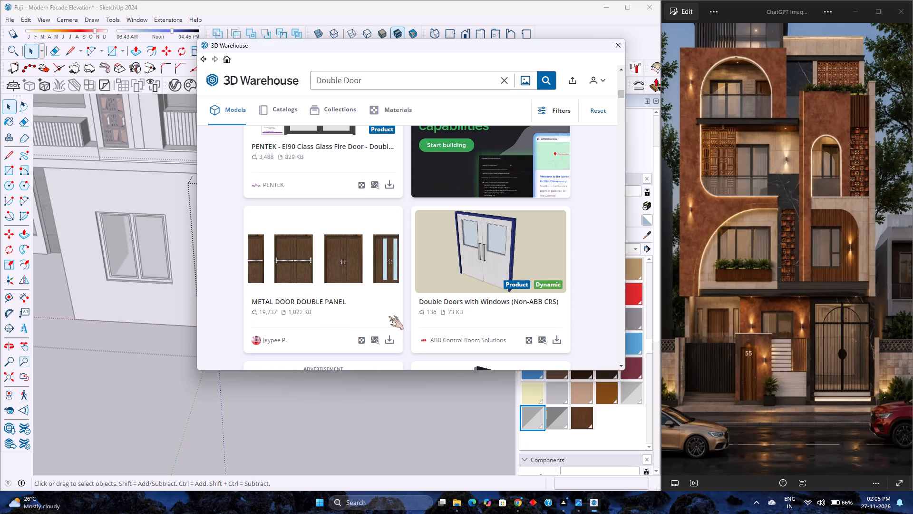
scroll(374, 317, "down", 2)
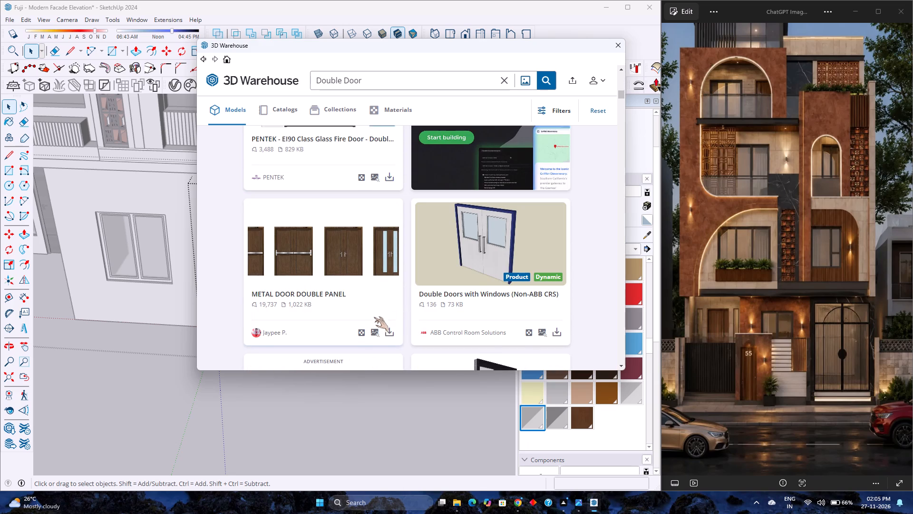
scroll(374, 317, "up", 3)
scroll(374, 317, "down", 3)
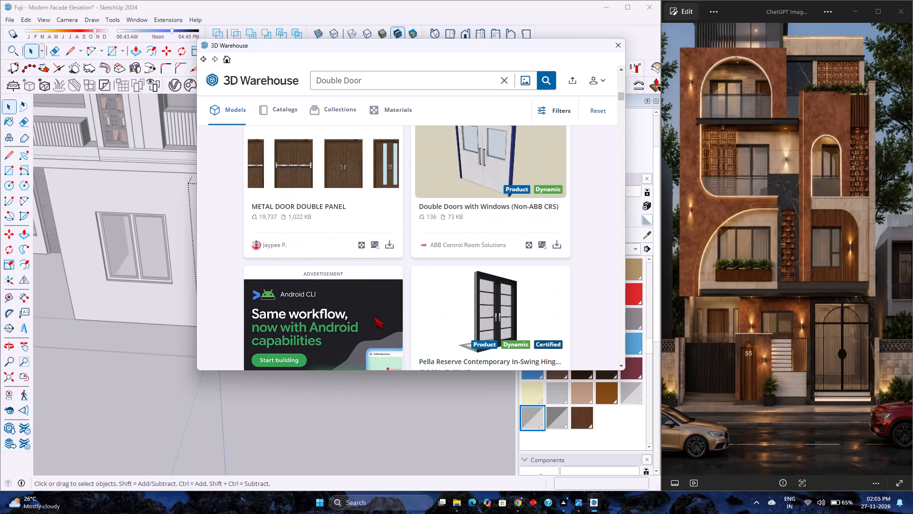
scroll(374, 317, "up", 3)
scroll(374, 317, "down", 1)
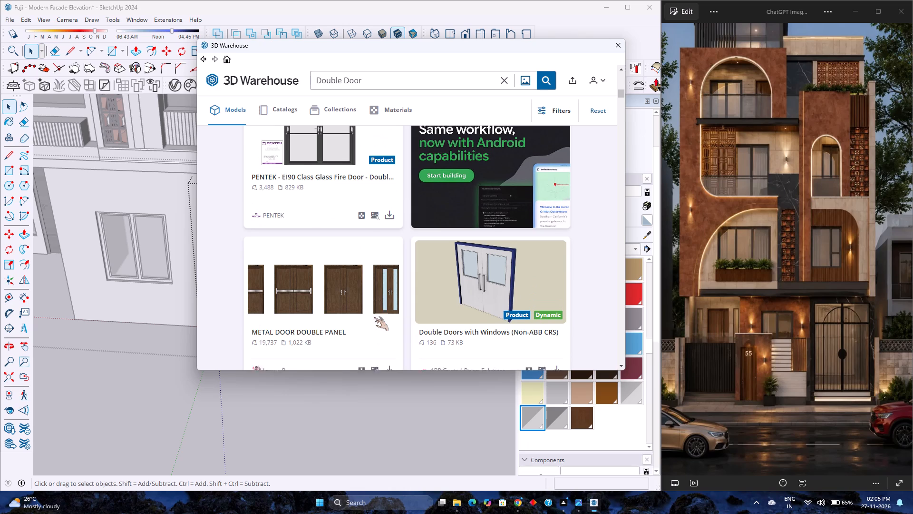
scroll(374, 317, "up", 4)
scroll(374, 317, "down", 2)
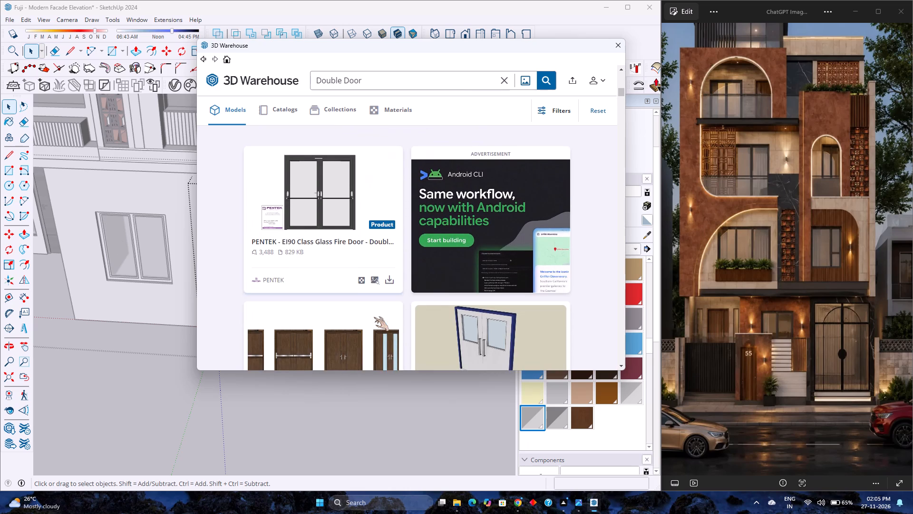
Find the Dubbele stalen deur steel double door in the results and load it directly into the model.
scroll(377, 316, "down", 11)
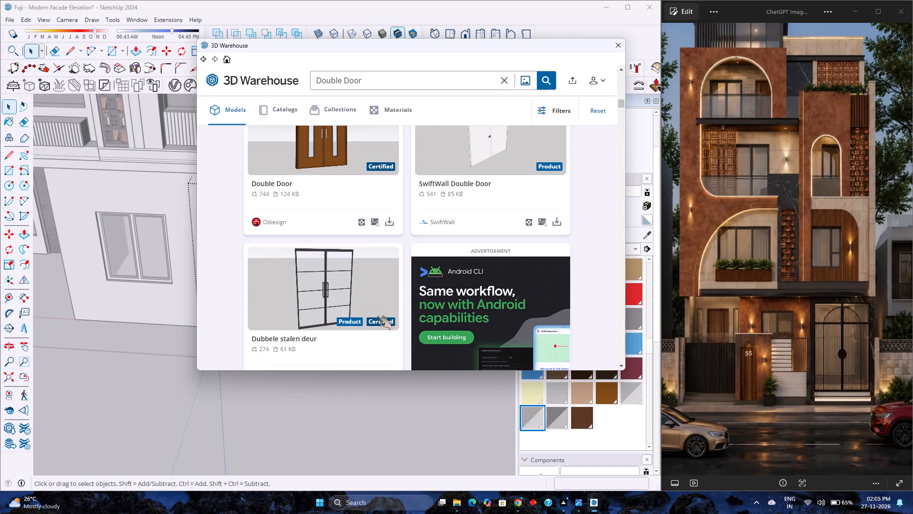
scroll(377, 316, "down", 2)
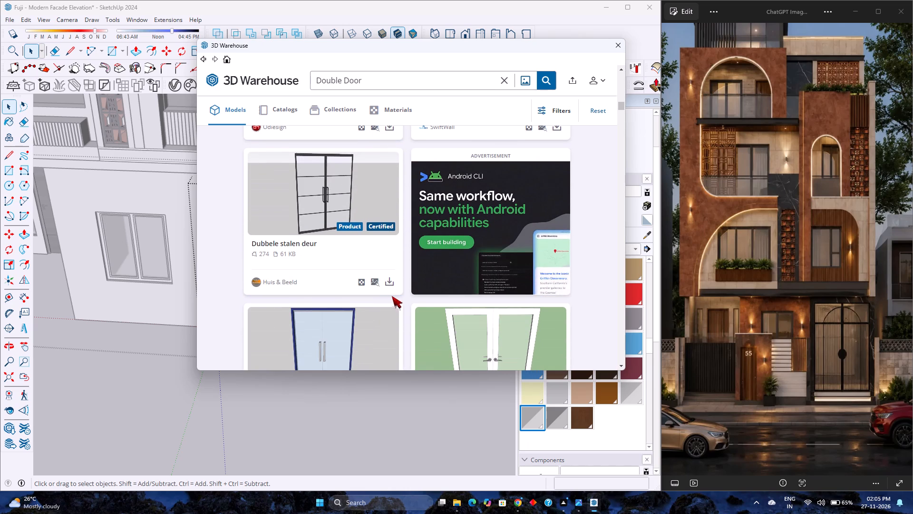
left_click(392, 287)
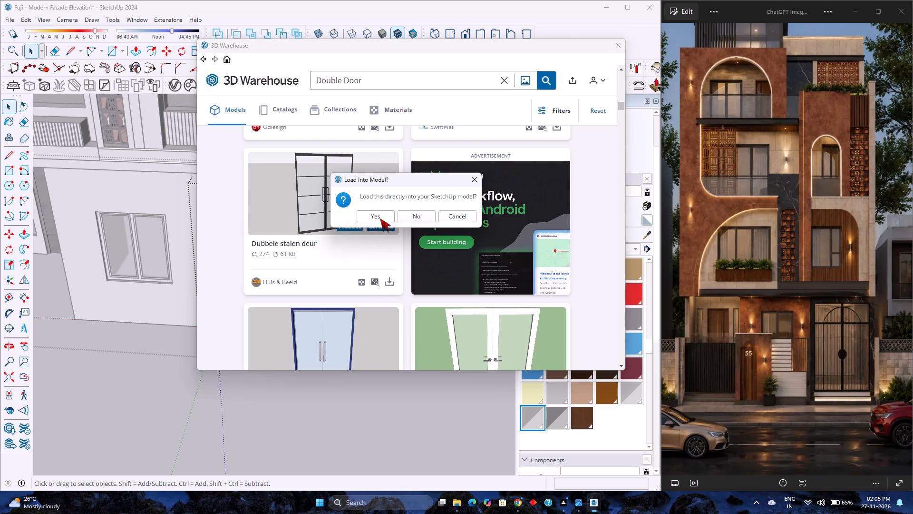
left_click(382, 210)
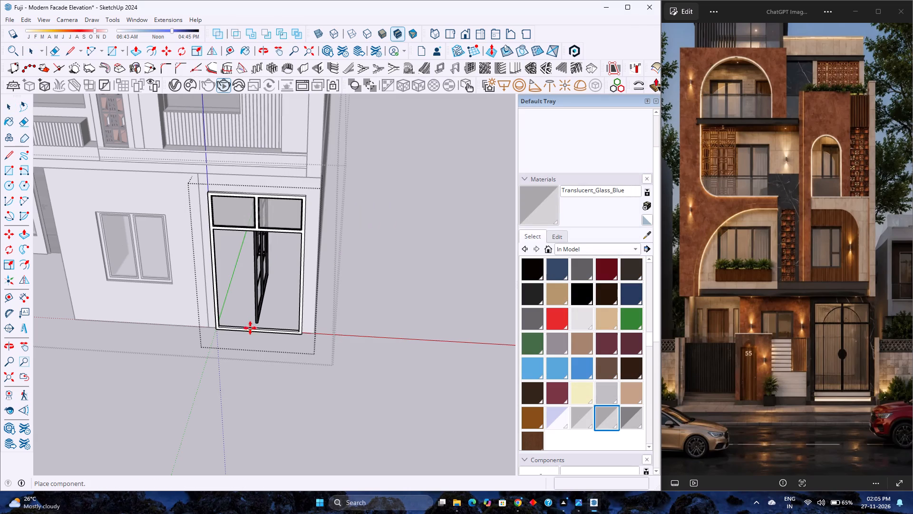
Place the Dubbele stalen deur component at the entrance frame and move its bottom corner onto the frame's lower inner corner.
scroll(243, 331, "up", 9)
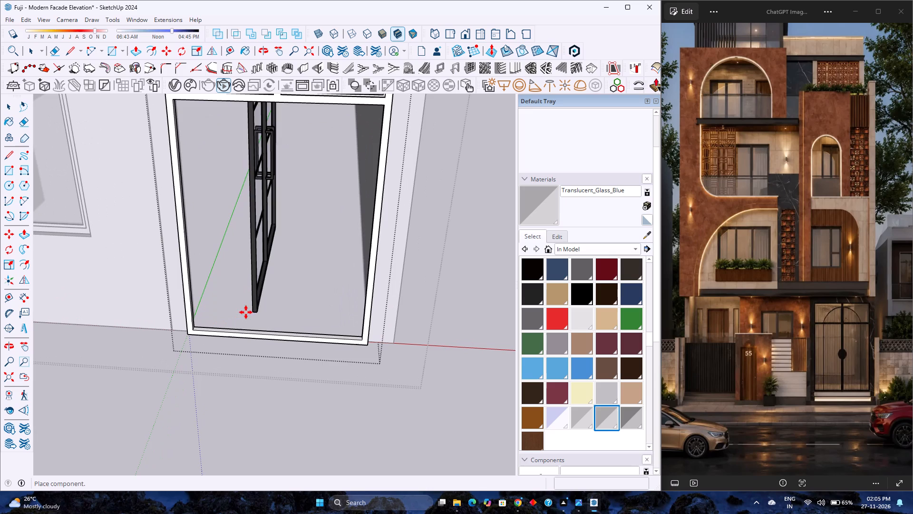
middle_click_drag(259, 313, 227, 334)
middle_click(227, 334)
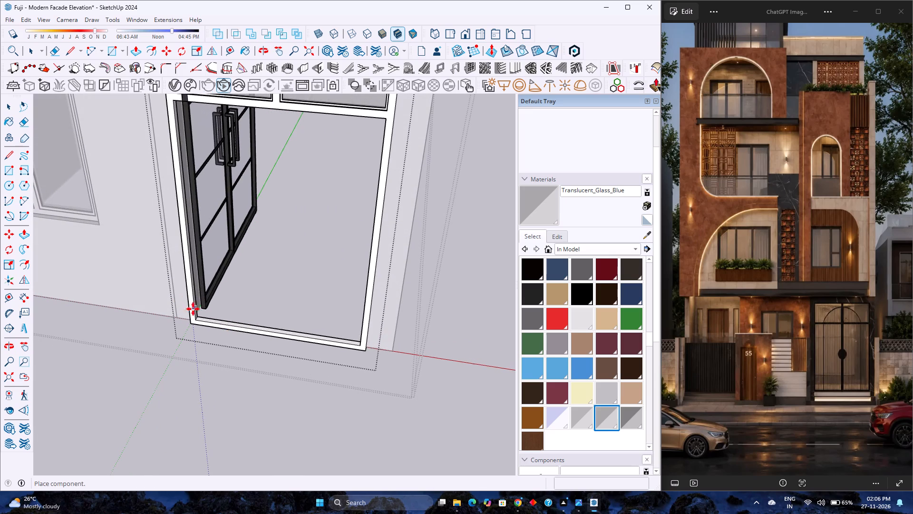
scroll(196, 316, "up", 3)
left_click(196, 316)
scroll(206, 322, "up", 7)
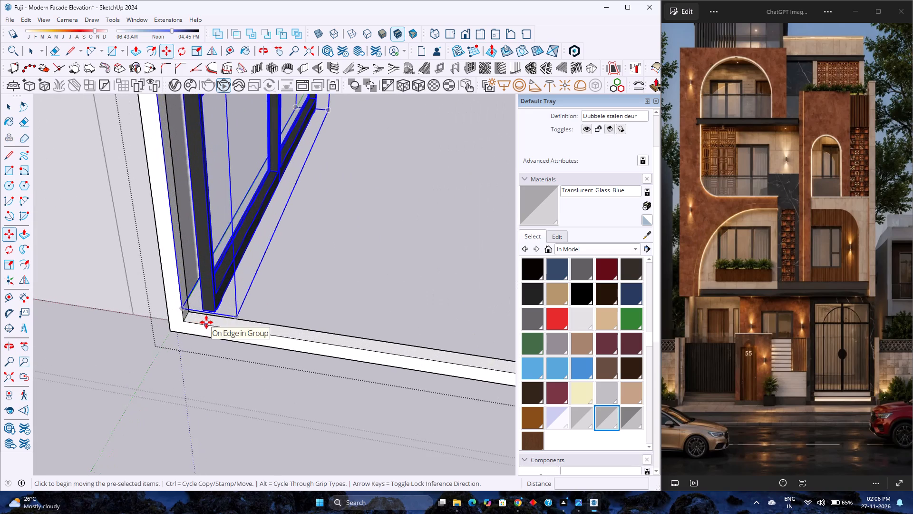
scroll(206, 322, "up", 4)
left_click(216, 306)
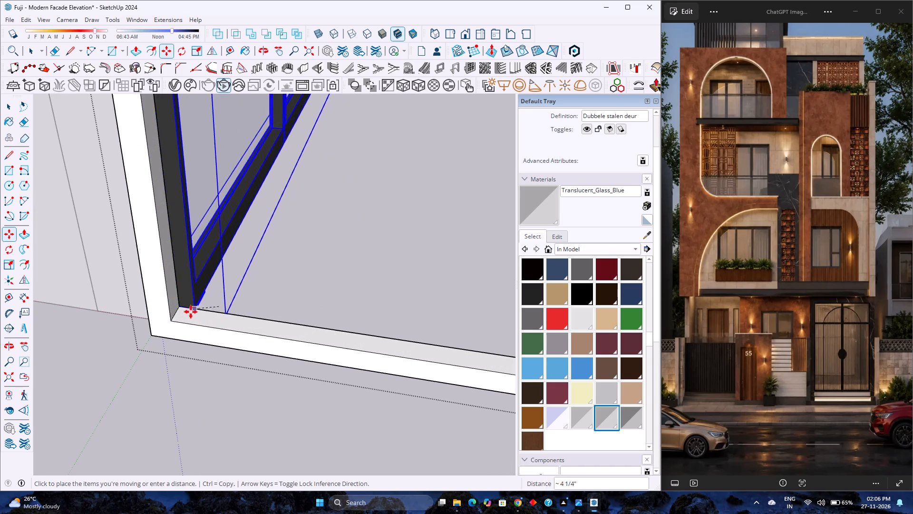
left_click(174, 317)
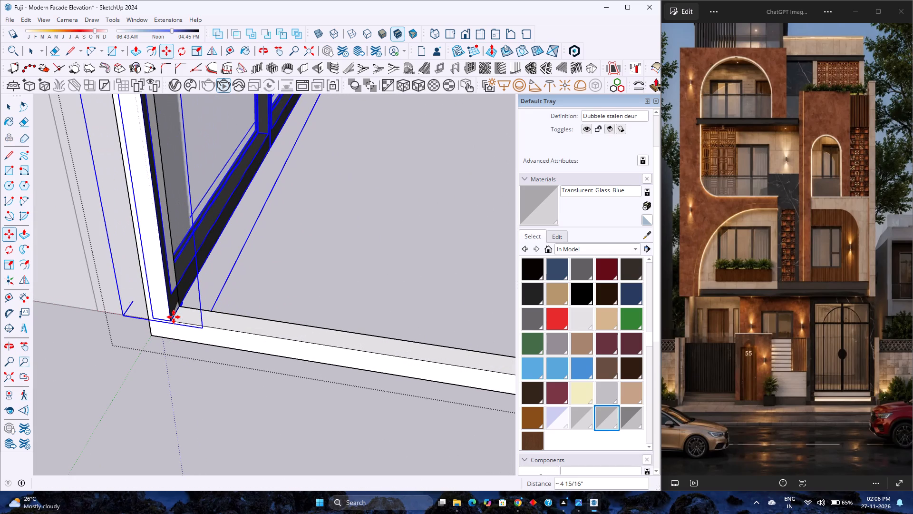
Rotate the double door 90 degrees about the vertical axis at its bottom corner so it lies along the entrance frame.
left_click(184, 51)
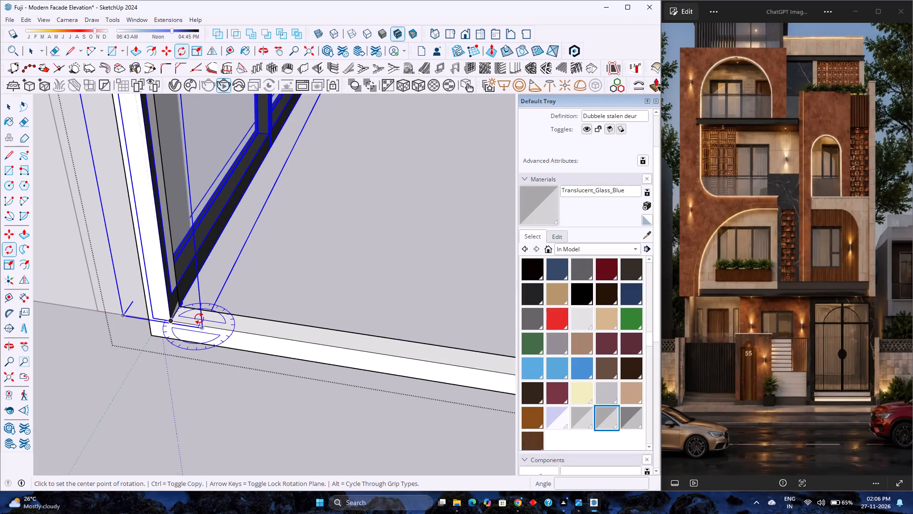
key("Up")
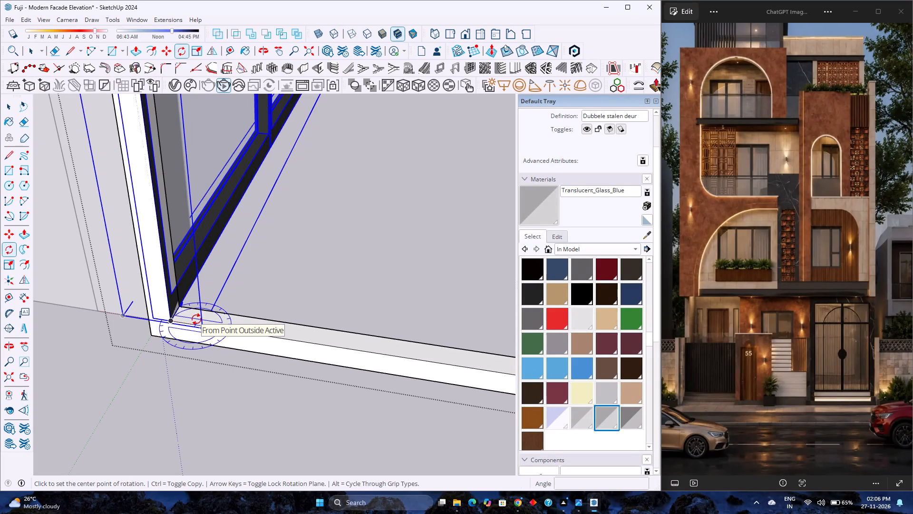
scroll(178, 323, "down", 1)
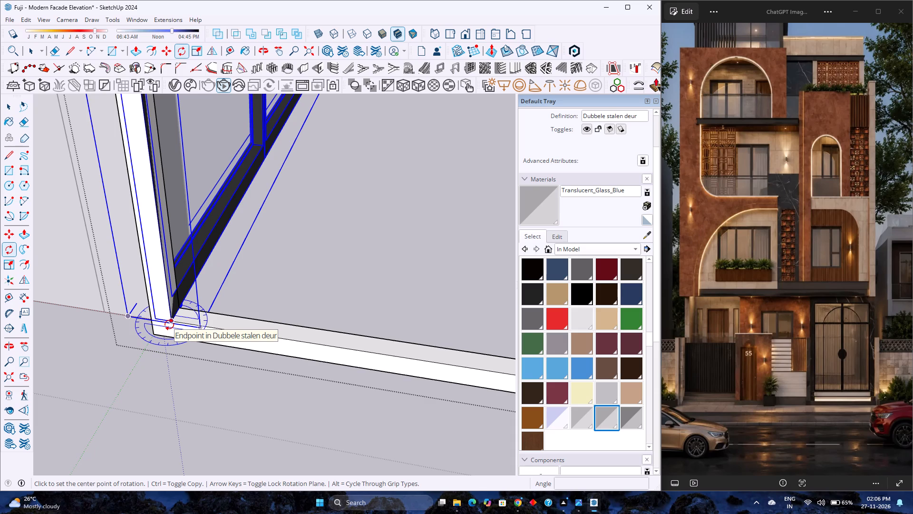
left_click(169, 325)
scroll(169, 325, "down", 8)
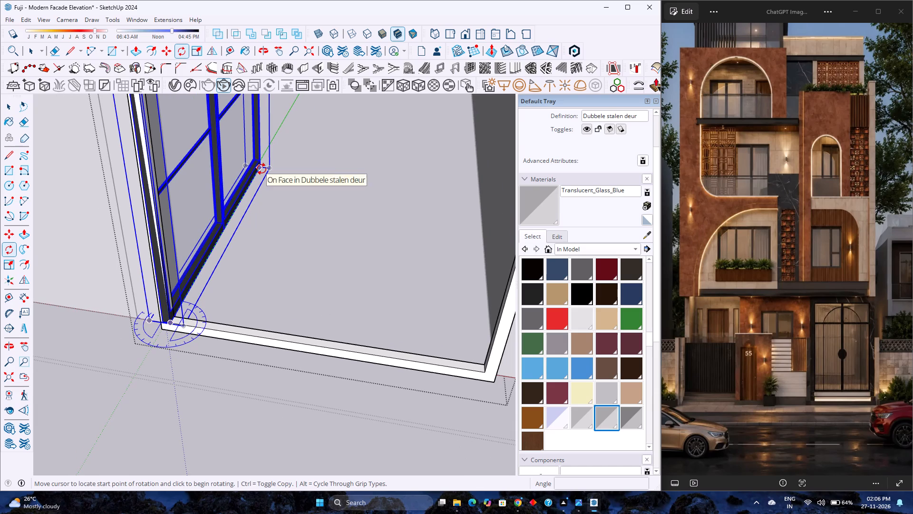
left_click(262, 169)
type("90")
key("Return")
scroll(359, 266, "down", 1)
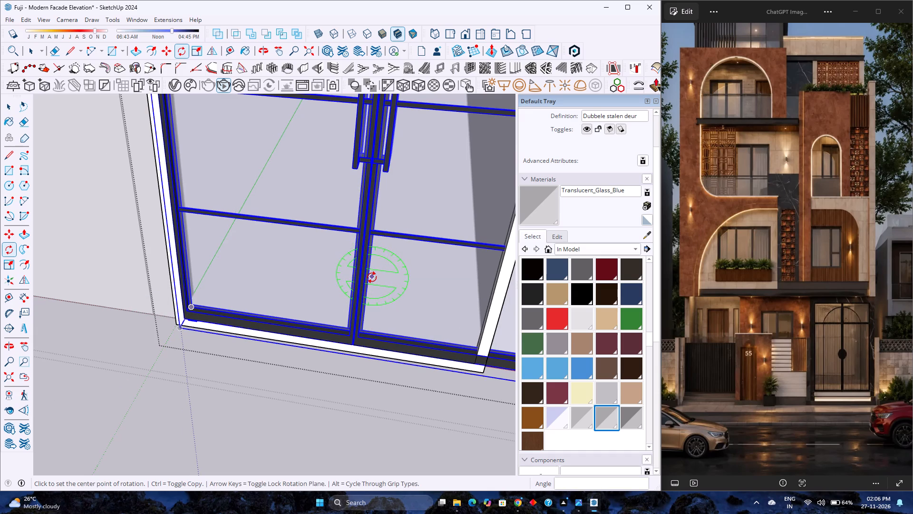
scroll(373, 279, "down", 13)
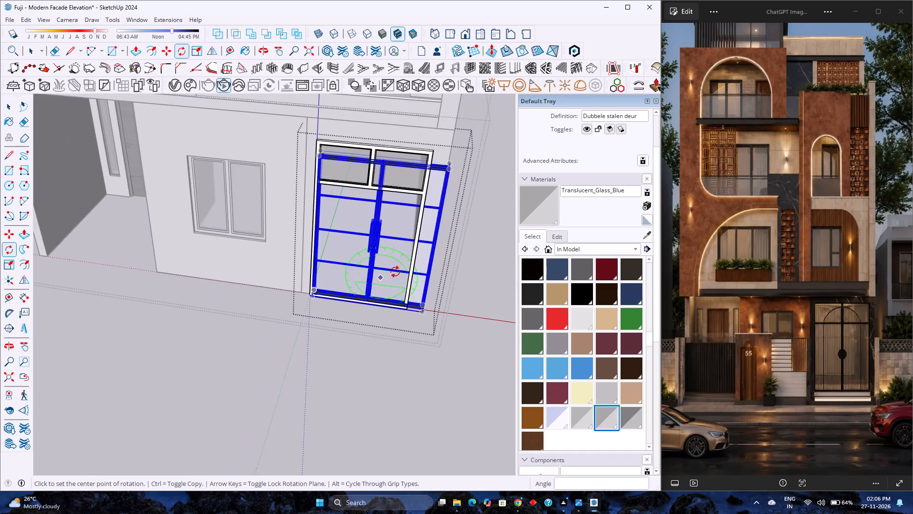
Scale the double door's width by about 0.83 to fit between the sides of the entrance frame.
middle_click_drag(395, 272, 340, 310, "shift")
middle_click(340, 311)
key("s")
scroll(352, 289, "up", 4)
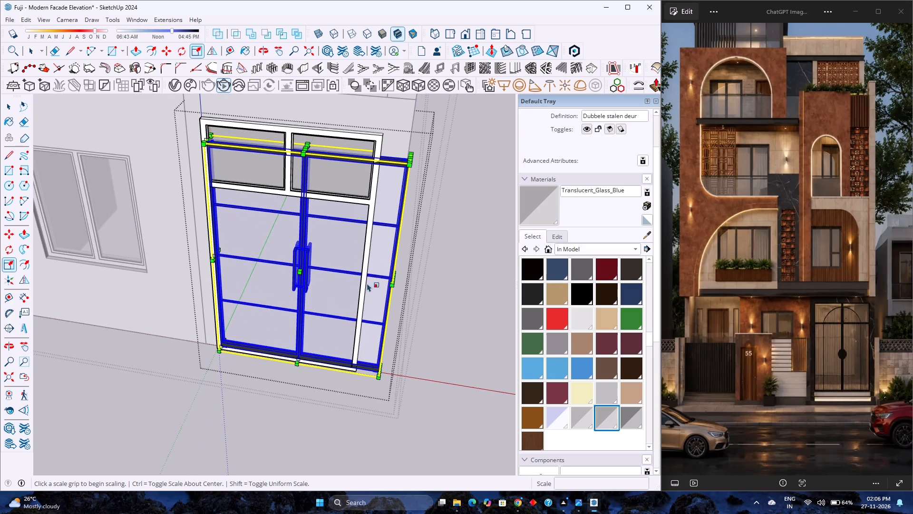
left_click(393, 278)
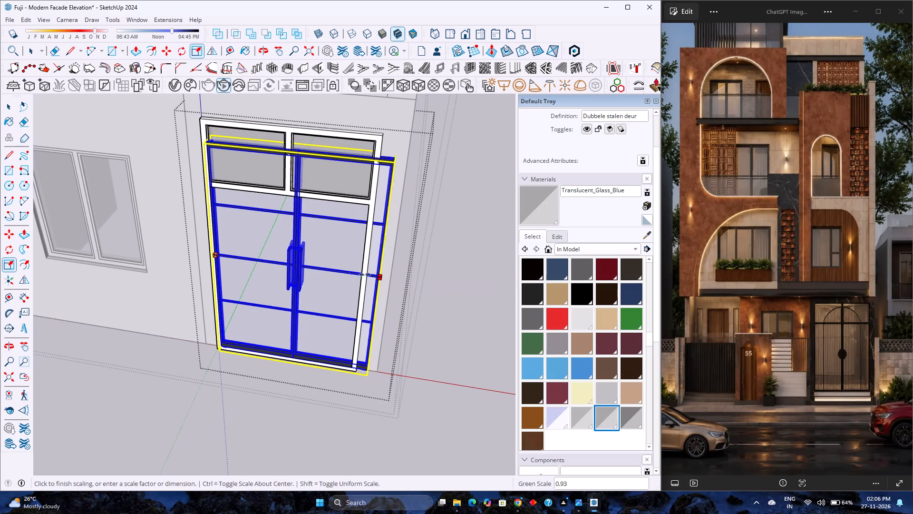
left_click(366, 204)
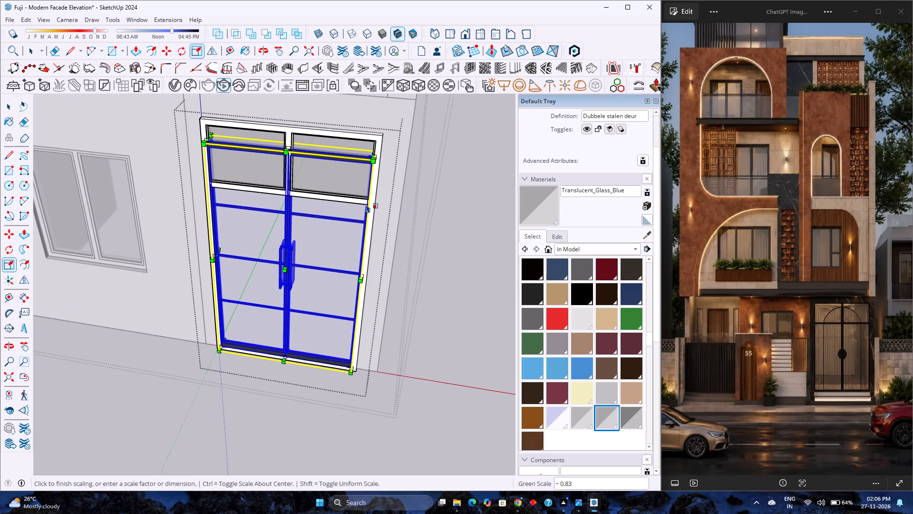
Scale the double door's height by about 0.81 so its top meets the underside of the frame's transom.
scroll(293, 145, "up", 5)
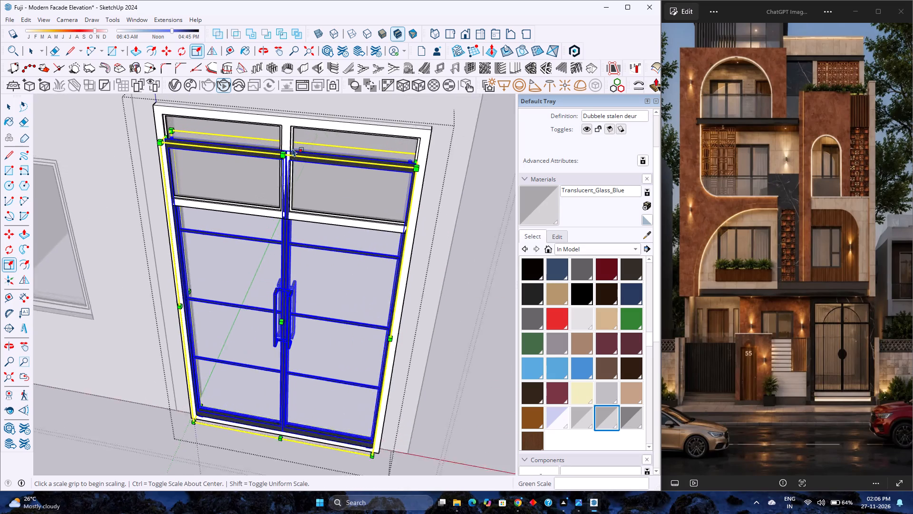
scroll(291, 151, "up", 5)
left_click(285, 147)
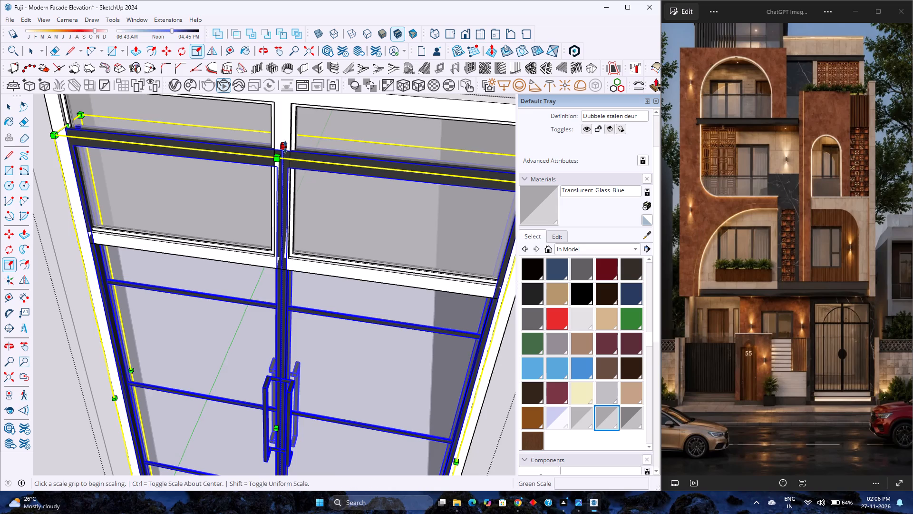
left_click(277, 271)
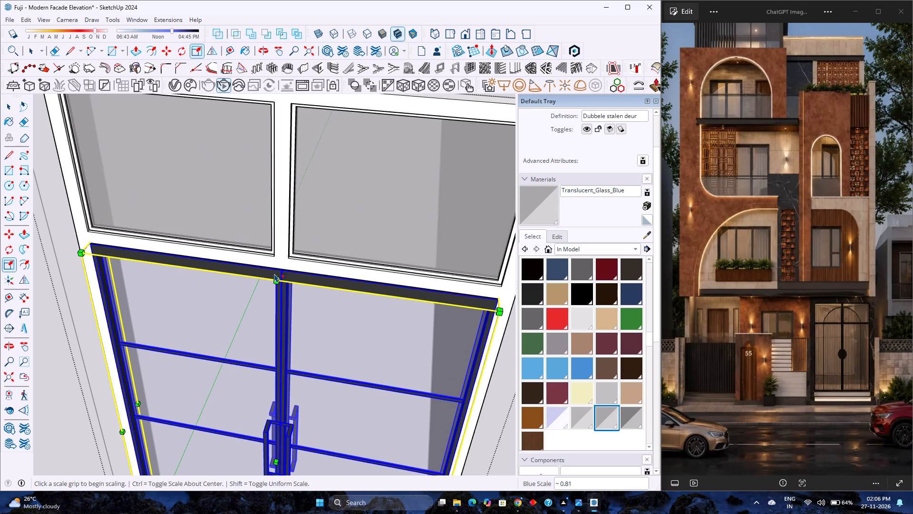
scroll(273, 272, "down", 6)
middle_click_drag(297, 312, 291, 290)
middle_click(291, 288)
middle_click(292, 285)
scroll(294, 279, "down", 7)
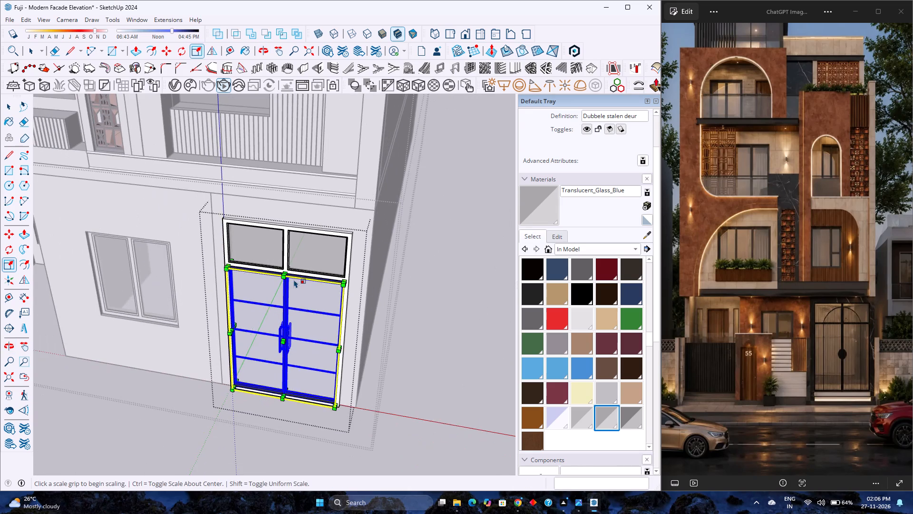
Move the double door 0.25" inward along the green axis from the front face of the entrance frame.
key("m")
middle_click_drag(228, 374, 179, 403)
scroll(244, 392, "up", 6)
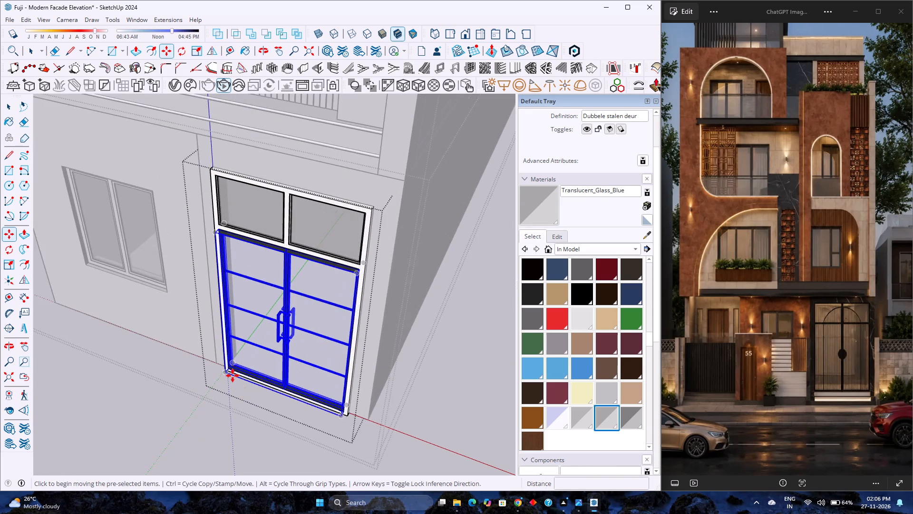
scroll(233, 376, "up", 5)
scroll(233, 376, "up", 19)
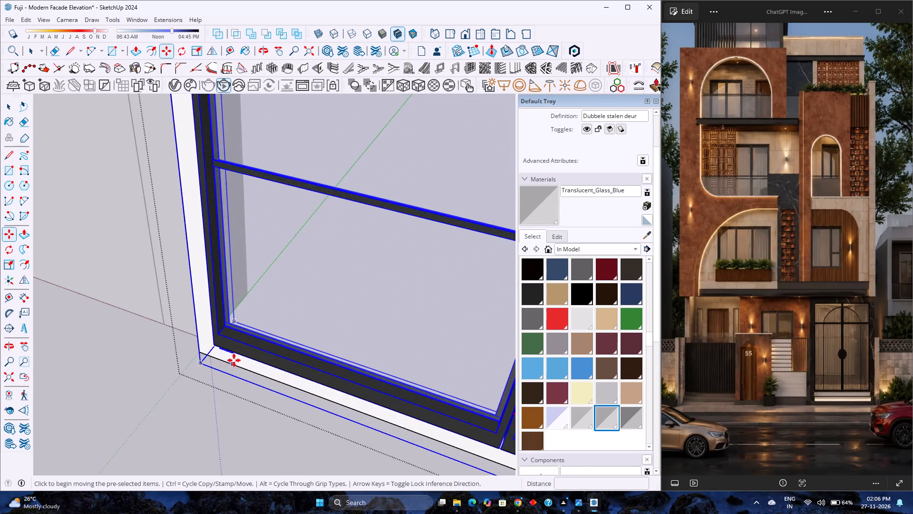
scroll(234, 360, "up", 1)
middle_click_drag(234, 360, 201, 407)
scroll(196, 336, "up", 5)
scroll(203, 335, "down", 1)
scroll(204, 335, "up", 2)
middle_click_drag(210, 333, 114, 379)
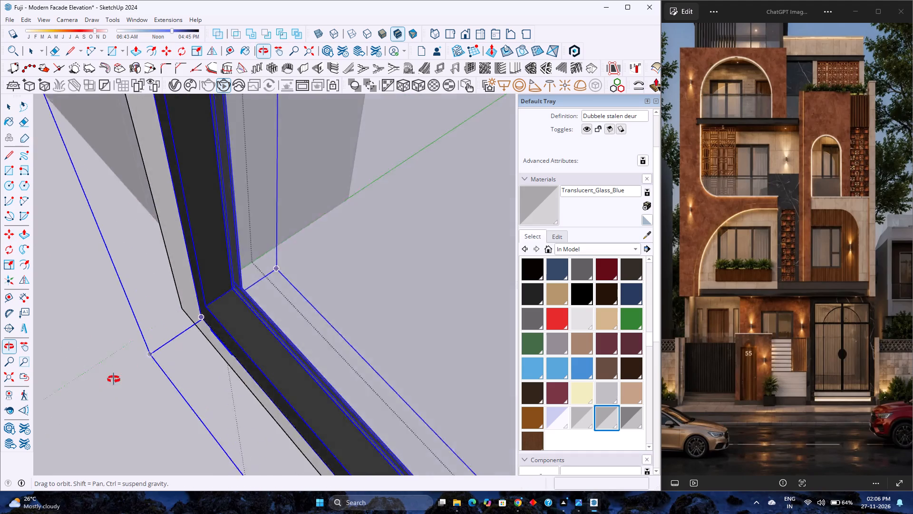
middle_click_drag(114, 379, 116, 379)
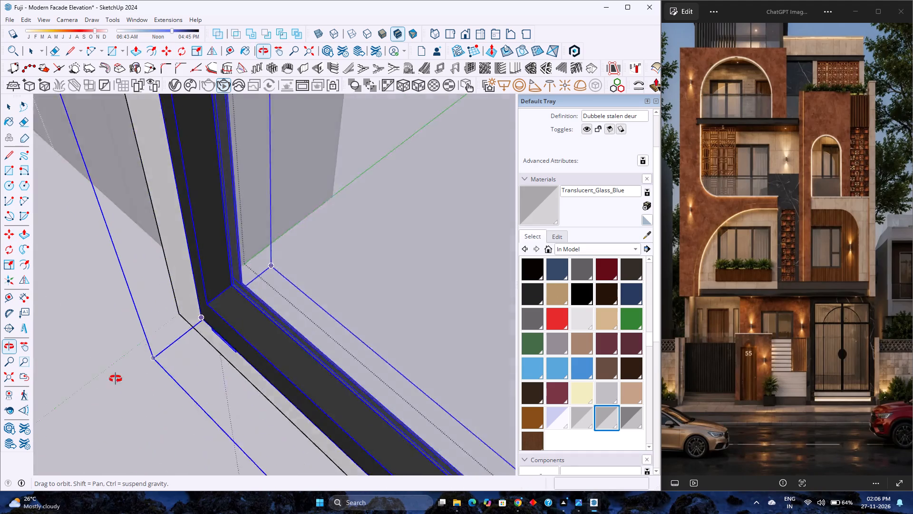
middle_click_drag(116, 379, 90, 384)
middle_click_drag(202, 336, 328, 302)
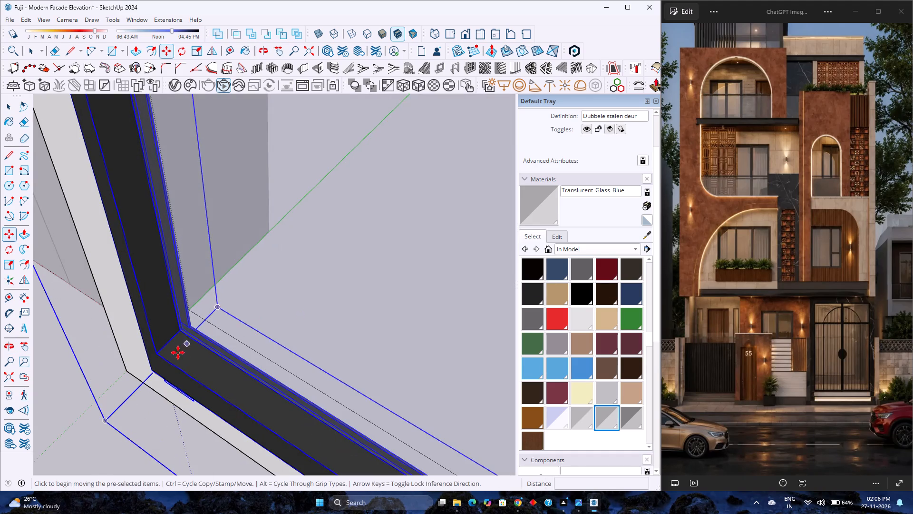
scroll(170, 361, "up", 11)
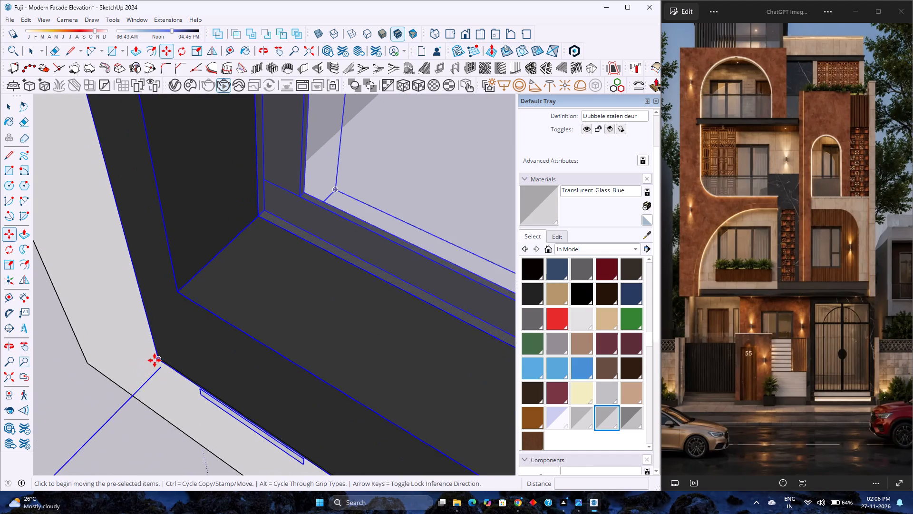
left_click(156, 359)
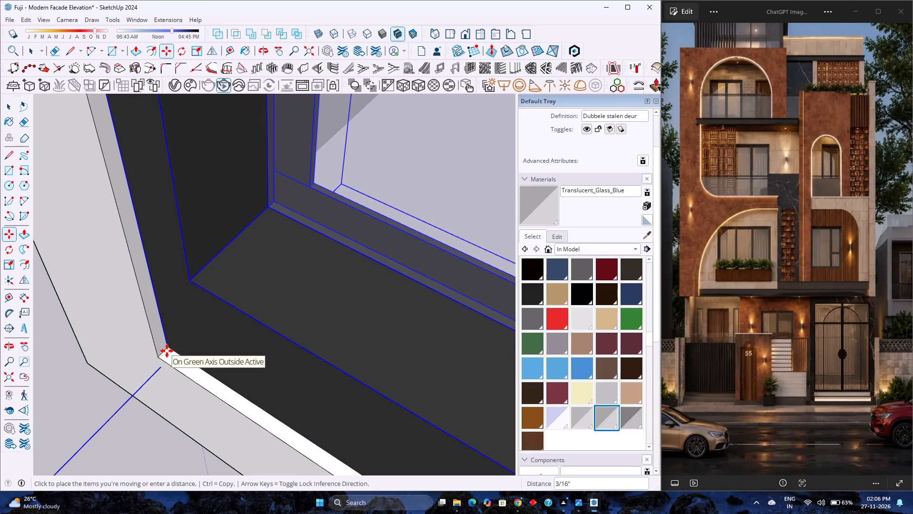
type("0.25")
key("Return")
scroll(176, 343, "down", 5)
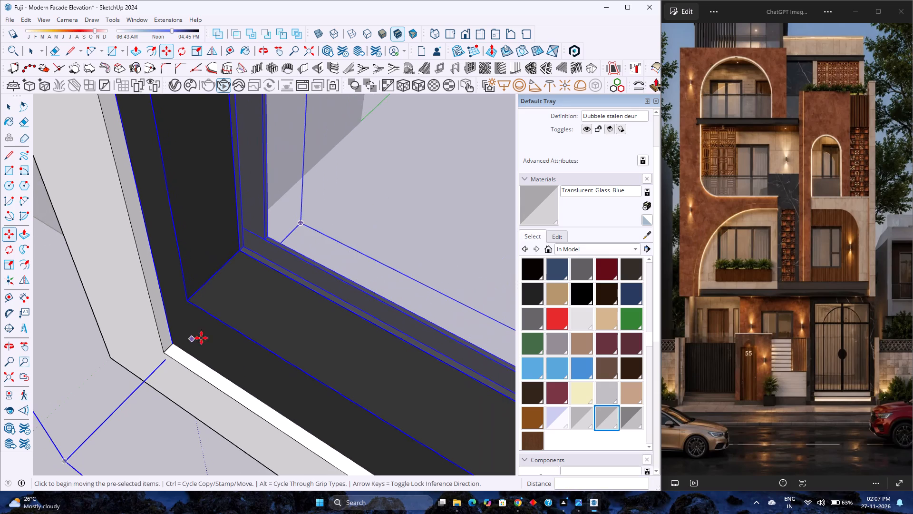
key("space")
middle_click_drag(239, 318, 78, 352)
middle_click_drag(317, 315, 153, 316)
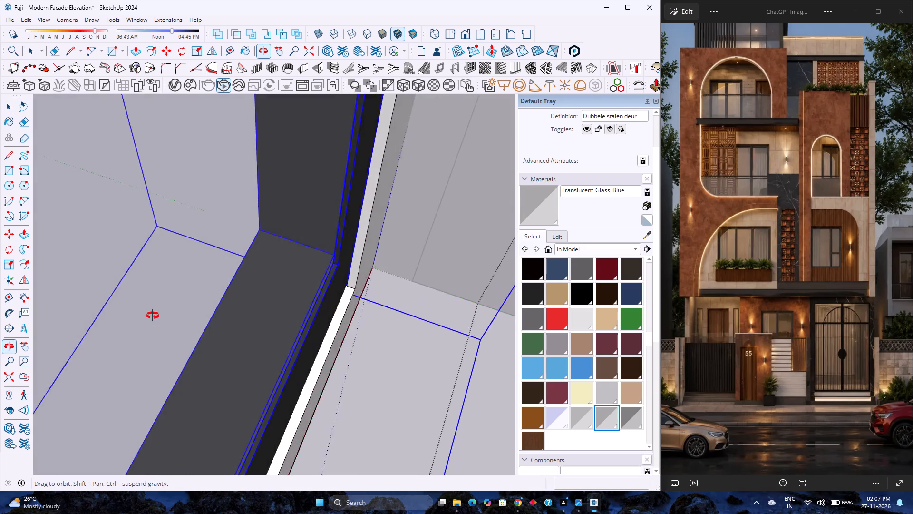
middle_click_drag(153, 316, 463, 306)
scroll(332, 304, "down", 12)
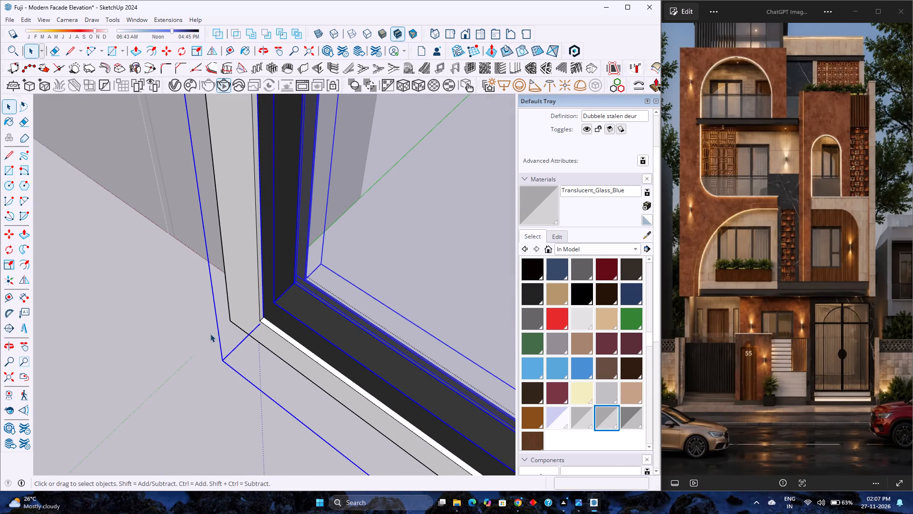
left_click(186, 344)
Move the entrance frame group together with its door back into the wall opening, using its lower outer corner as reference.
scroll(190, 342, "down", 19)
middle_click(218, 347)
middle_click_drag(221, 346, 284, 320)
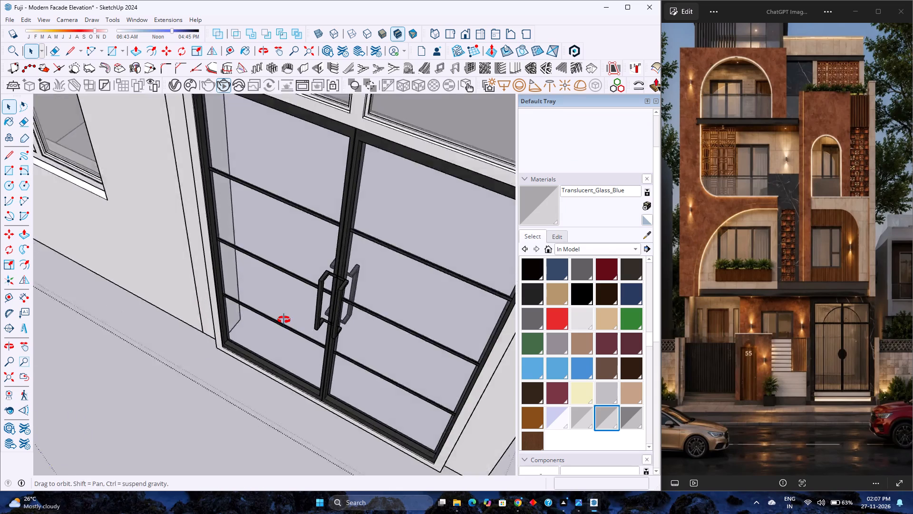
middle_click_drag(284, 320, 305, 314)
middle_click(306, 314)
left_click(228, 353)
scroll(228, 353, "down", 5)
middle_click_drag(247, 352, 178, 357)
key("m")
scroll(213, 355, "up", 4)
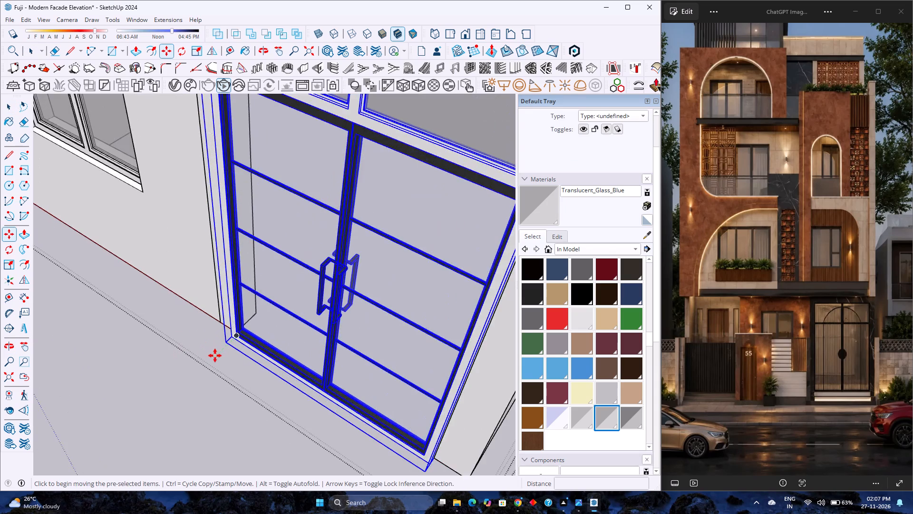
scroll(216, 356, "up", 4)
left_click(230, 337)
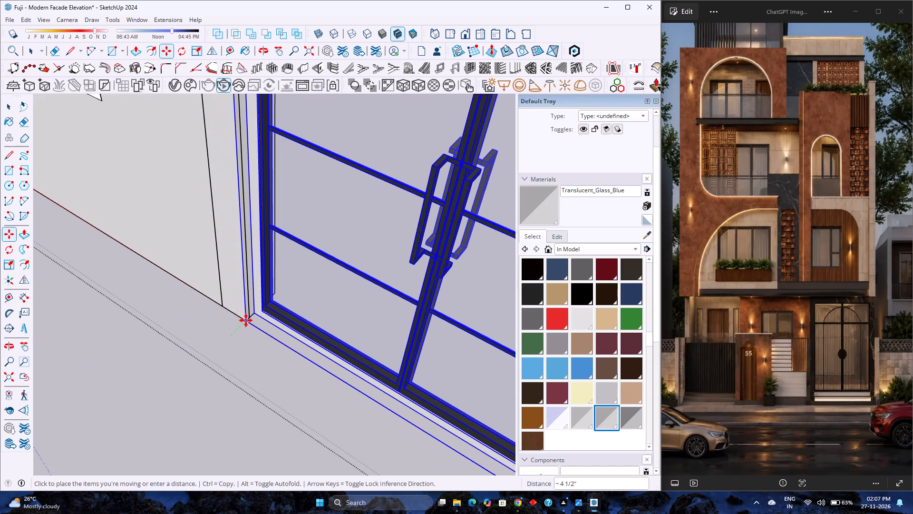
left_click(250, 318)
scroll(240, 328, "up", 9)
middle_click_drag(262, 316, 203, 352)
middle_click_drag(310, 349, 319, 349)
middle_click(322, 349)
scroll(308, 343, "down", 3)
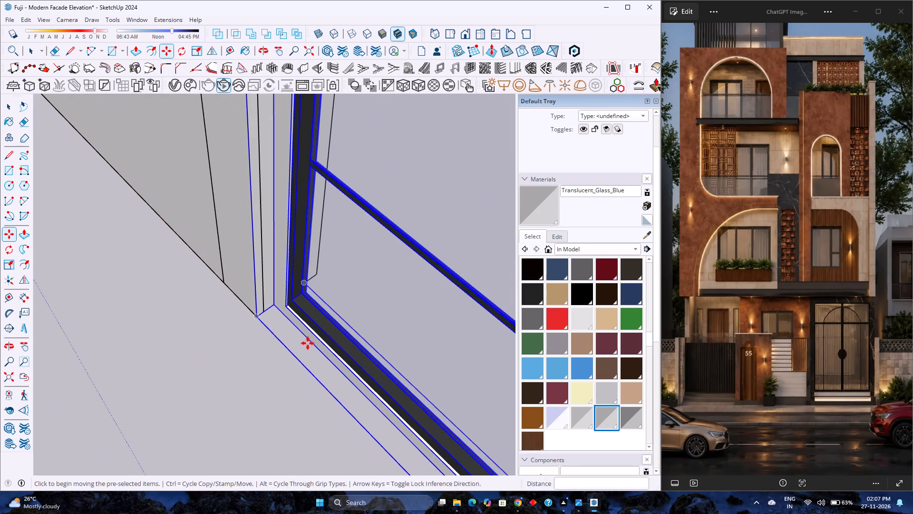
key("space")
scroll(307, 343, "down", 5)
key("Escape")
Examine the whole facade with the entrance door in place and compare it with the reference image.
scroll(307, 343, "down", 11)
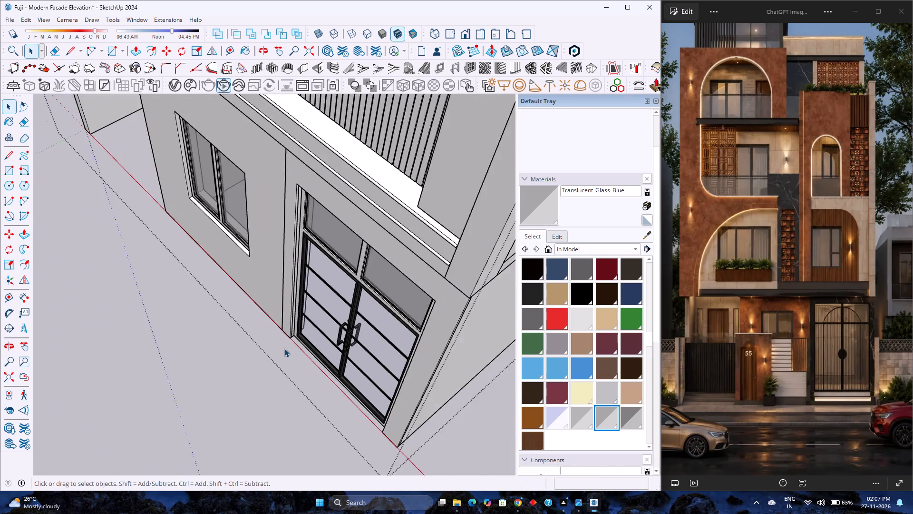
scroll(284, 348, "down", 2)
middle_click_drag(285, 348, 390, 317)
middle_click_drag(393, 317, 398, 316)
scroll(312, 336, "down", 8)
middle_click_drag(286, 354, 297, 346)
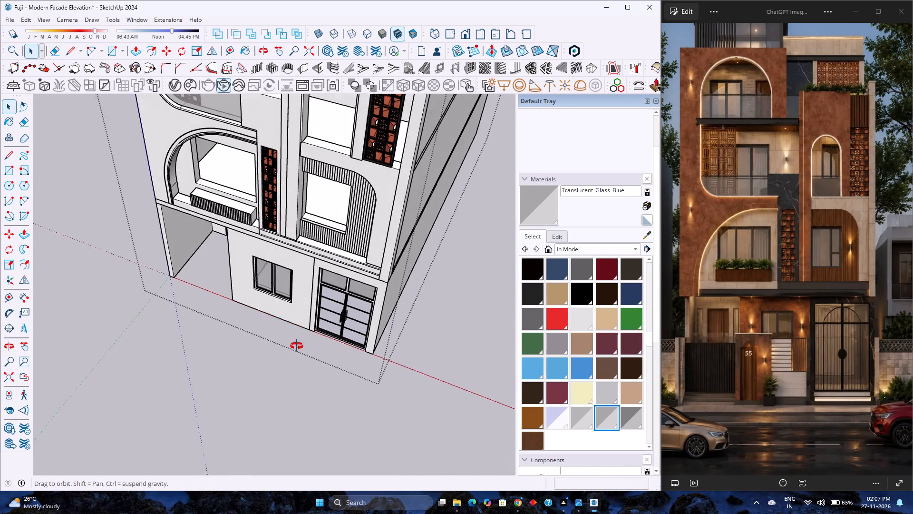
middle_click_drag(297, 346, 347, 323)
scroll(279, 343, "down", 7)
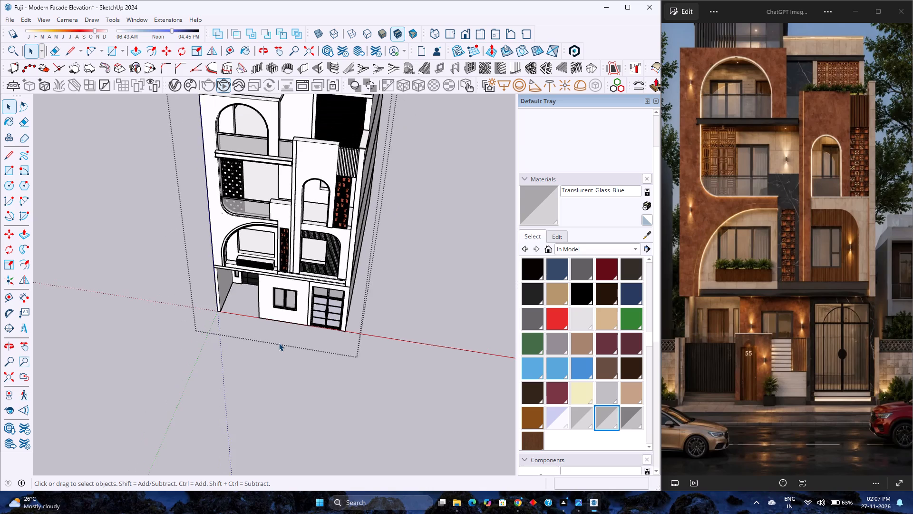
Save the facade model.
scroll(279, 343, "down", 11)
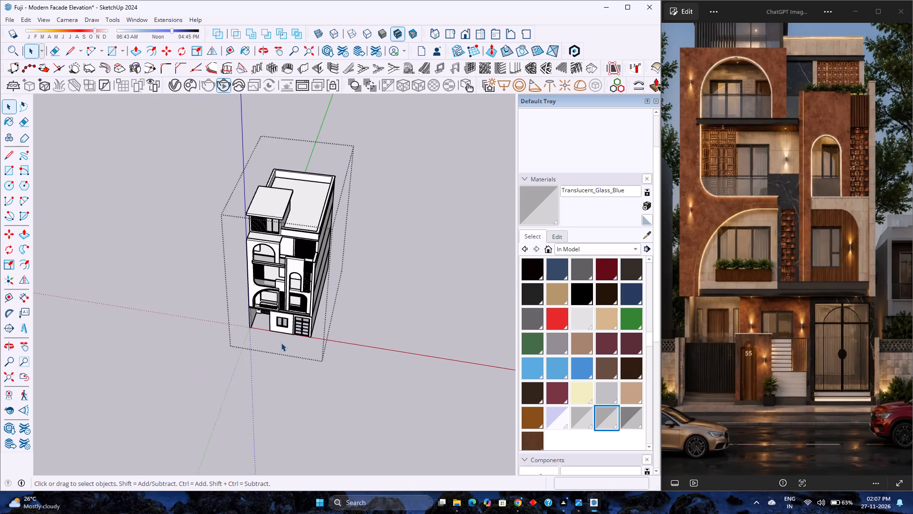
middle_click_drag(282, 341, 301, 302)
middle_click(301, 302)
key("ctrl+s")
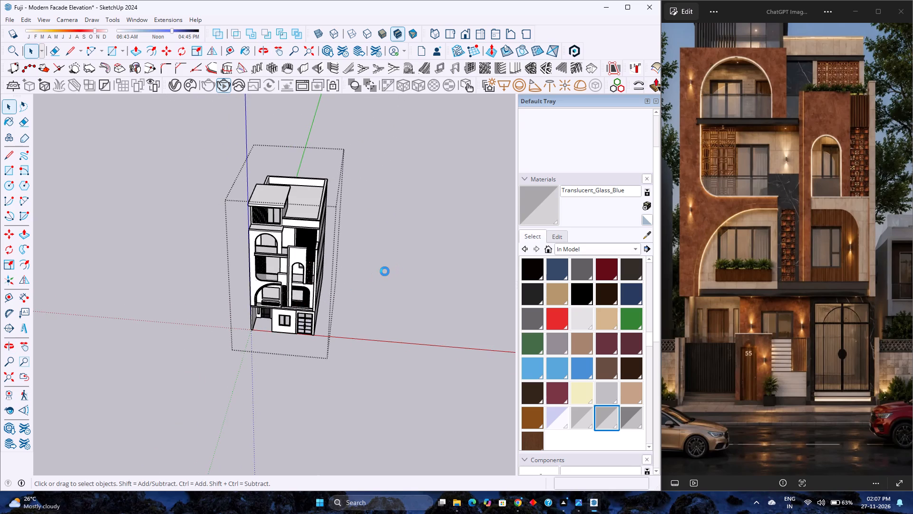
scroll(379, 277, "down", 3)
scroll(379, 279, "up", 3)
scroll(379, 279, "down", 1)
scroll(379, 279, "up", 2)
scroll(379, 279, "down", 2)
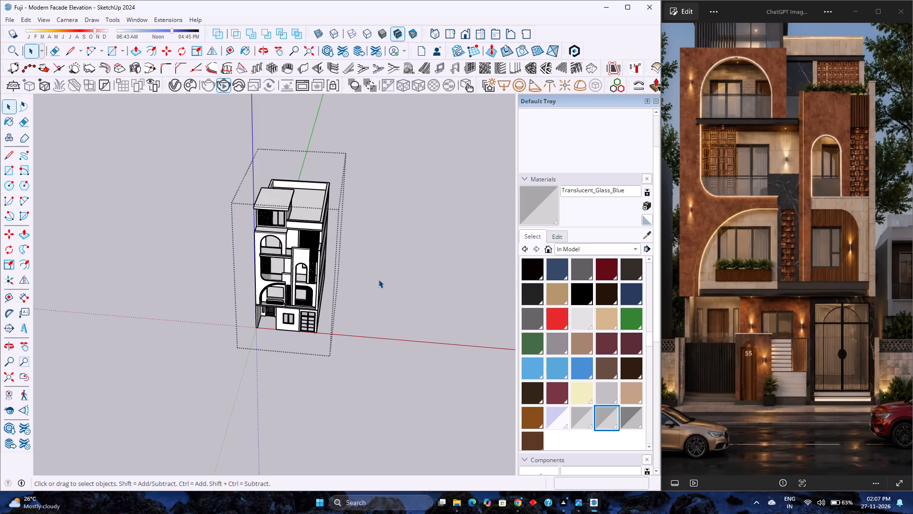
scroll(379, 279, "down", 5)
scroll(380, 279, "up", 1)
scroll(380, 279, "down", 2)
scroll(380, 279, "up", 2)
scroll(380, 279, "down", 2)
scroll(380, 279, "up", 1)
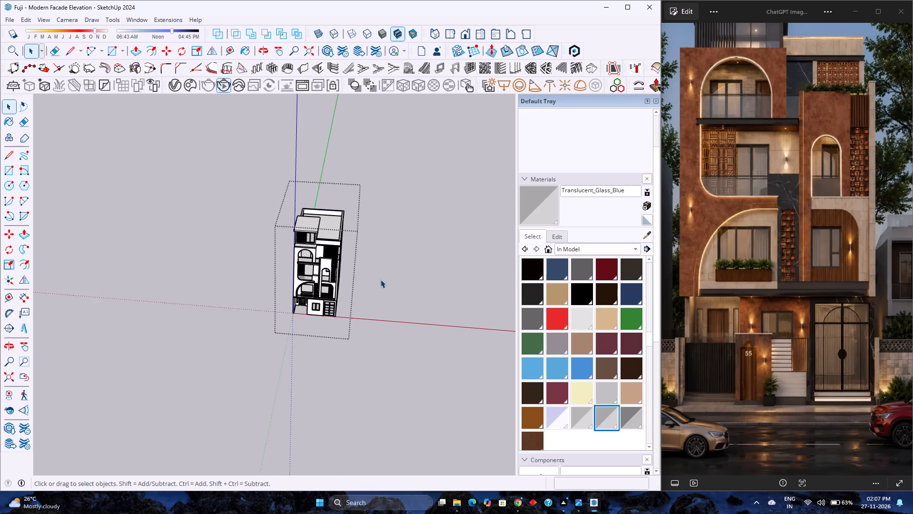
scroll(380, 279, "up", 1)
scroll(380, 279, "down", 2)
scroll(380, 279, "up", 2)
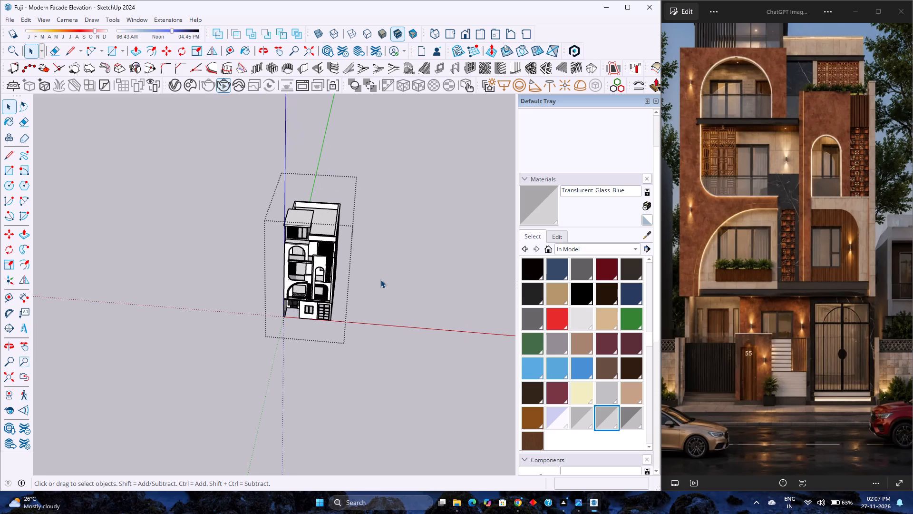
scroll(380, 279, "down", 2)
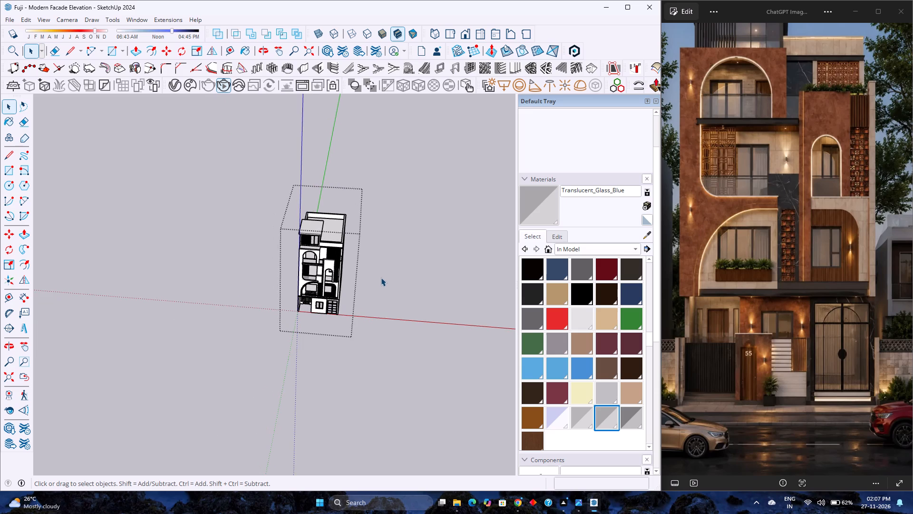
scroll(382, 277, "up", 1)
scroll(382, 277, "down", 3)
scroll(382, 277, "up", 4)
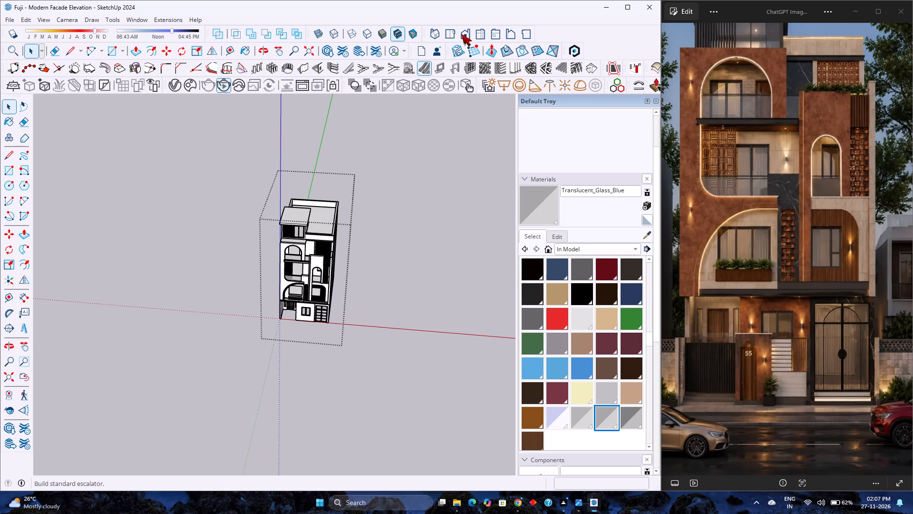
Examine the whole building in the standard front view and compare its elevation with the reference image.
left_click(461, 33)
left_click(8, 373)
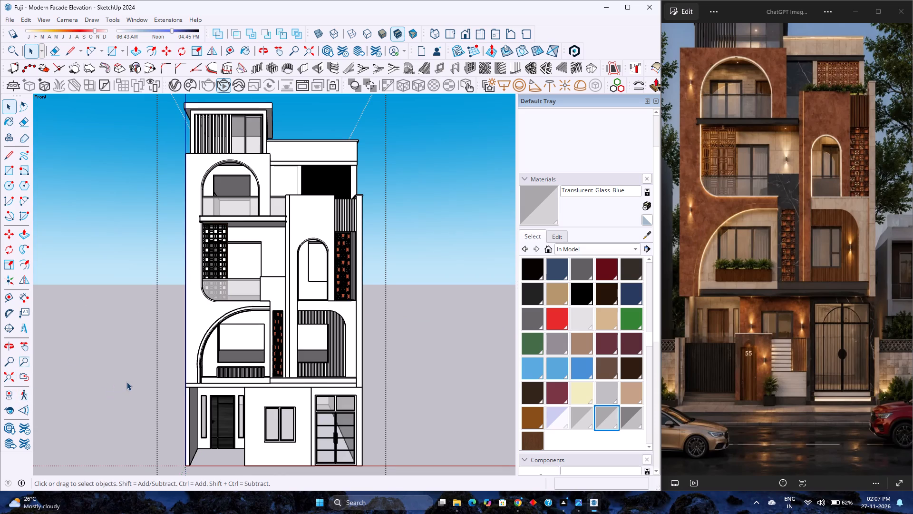
scroll(141, 377, "down", 4)
scroll(141, 377, "up", 3)
scroll(141, 377, "down", 2)
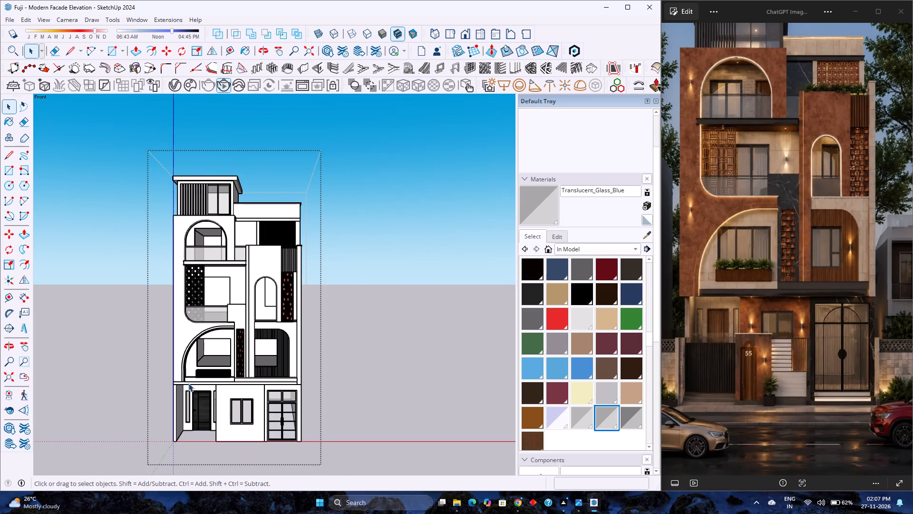
scroll(189, 383, "down", 1)
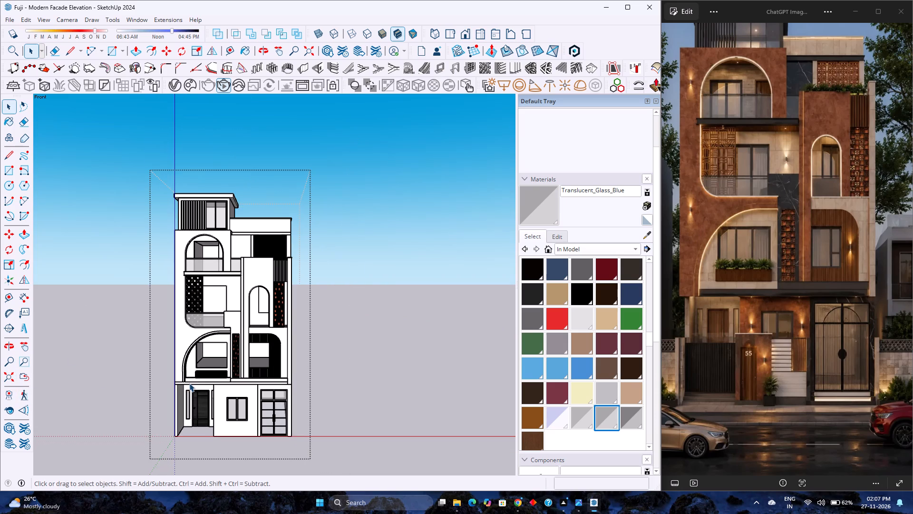
scroll(189, 383, "down", 6)
scroll(189, 383, "up", 1)
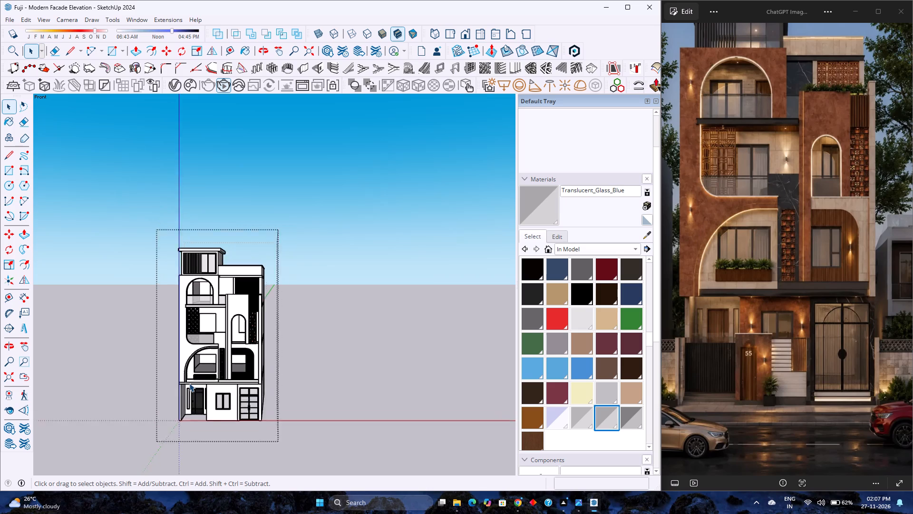
scroll(189, 383, "up", 5)
scroll(189, 383, "down", 3)
scroll(189, 383, "up", 3)
scroll(189, 383, "down", 6)
scroll(189, 383, "up", 3)
scroll(189, 383, "down", 3)
scroll(189, 383, "up", 3)
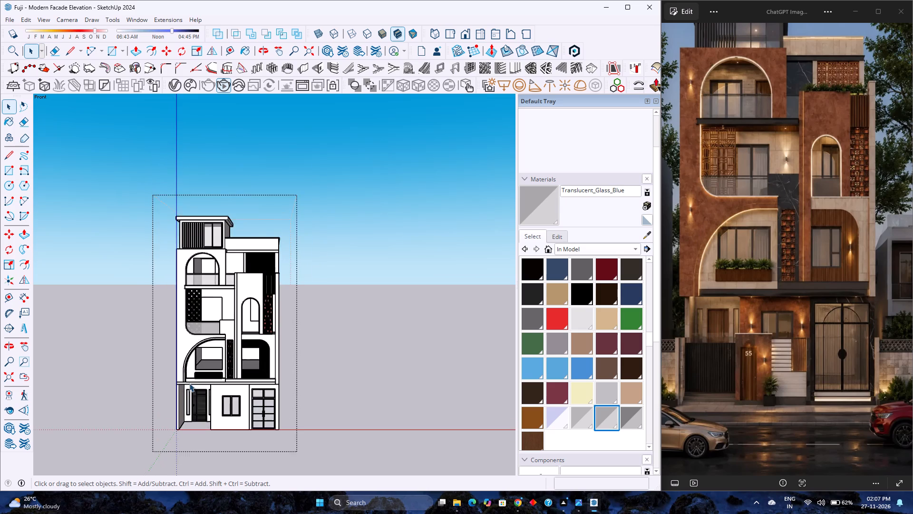
scroll(189, 383, "up", 4)
scroll(189, 383, "down", 3)
scroll(189, 383, "up", 3)
scroll(189, 383, "down", 4)
scroll(189, 383, "up", 3)
scroll(189, 383, "down", 3)
scroll(189, 383, "up", 2)
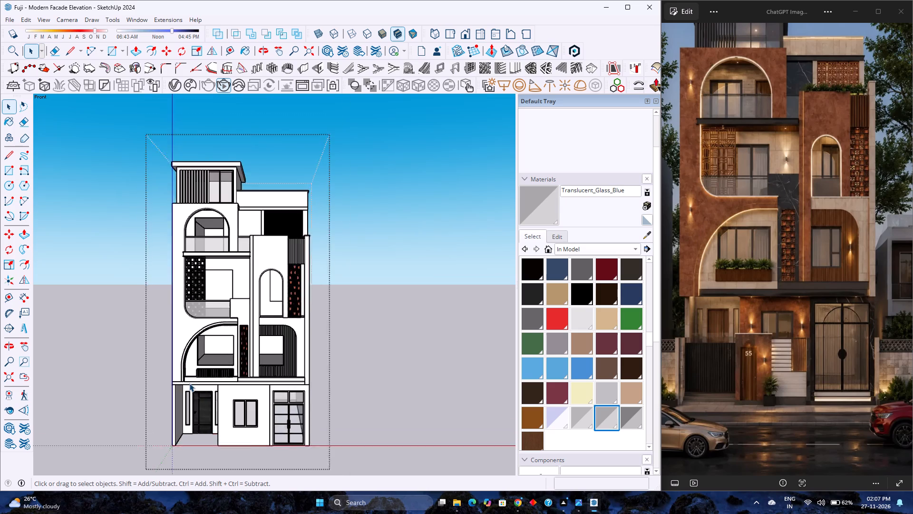
scroll(189, 383, "up", 1)
scroll(189, 383, "down", 2)
scroll(189, 383, "up", 3)
scroll(189, 383, "down", 4)
scroll(189, 383, "up", 3)
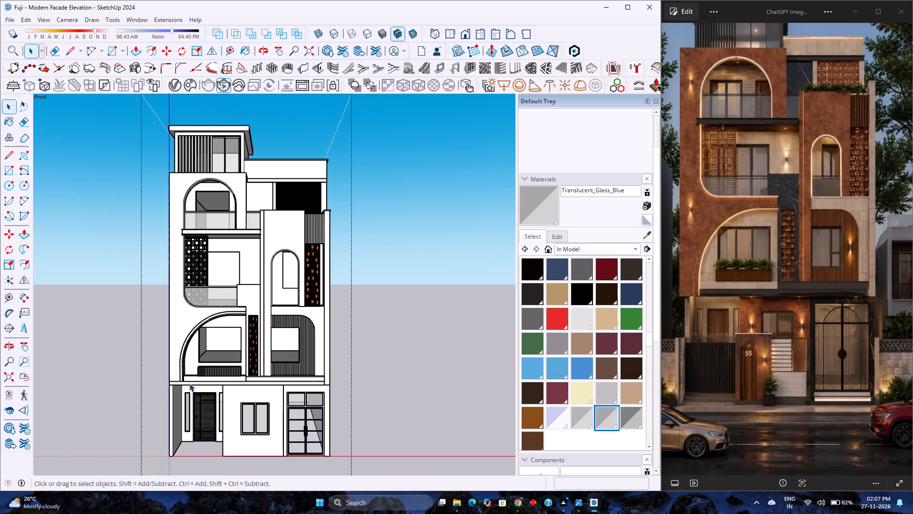
scroll(189, 383, "down", 3)
scroll(189, 383, "up", 3)
scroll(189, 383, "down", 3)
scroll(189, 383, "up", 3)
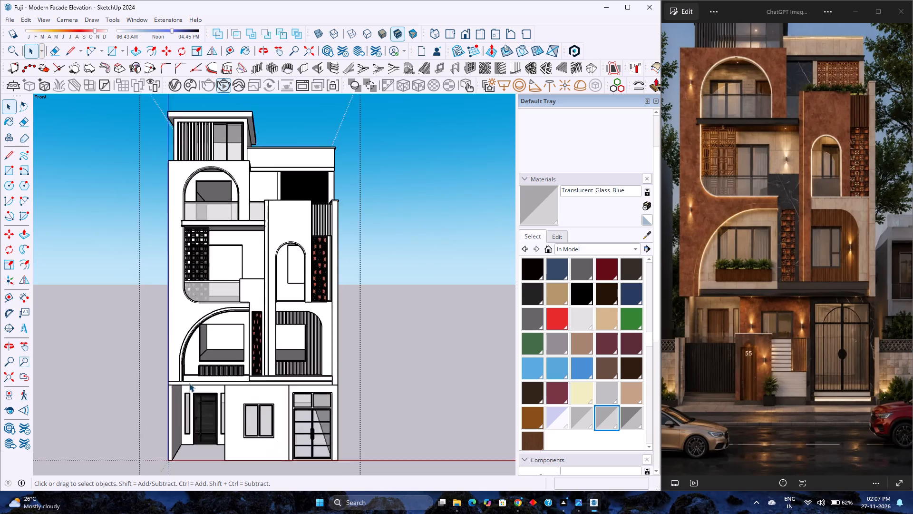
scroll(189, 383, "down", 2)
scroll(189, 383, "up", 3)
scroll(189, 383, "down", 3)
scroll(189, 383, "up", 3)
scroll(189, 383, "down", 3)
scroll(189, 383, "up", 3)
scroll(189, 383, "down", 3)
scroll(189, 383, "up", 2)
scroll(189, 383, "down", 2)
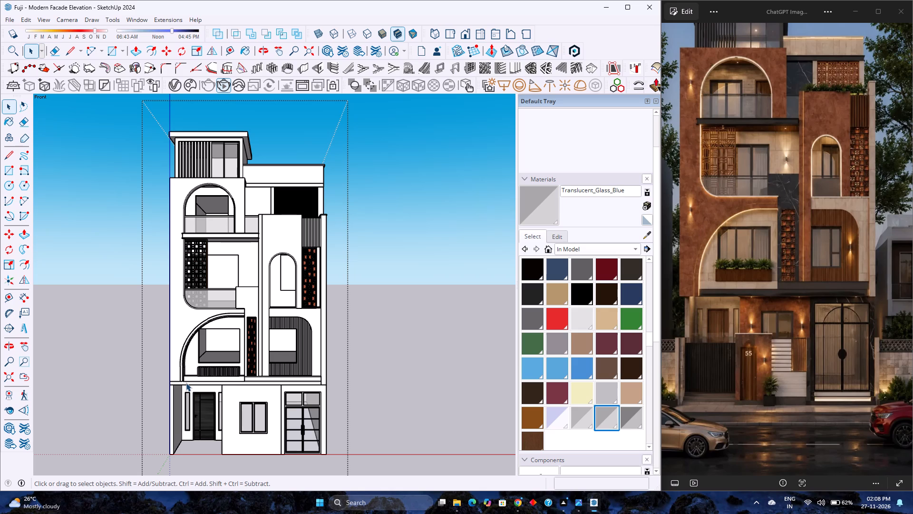
scroll(201, 376, "down", 4)
scroll(203, 377, "up", 4)
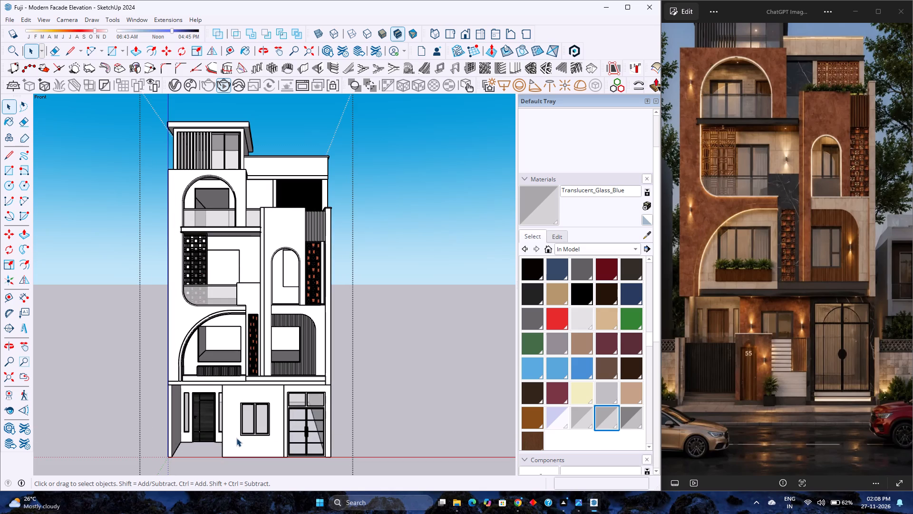
scroll(236, 438, "down", 2)
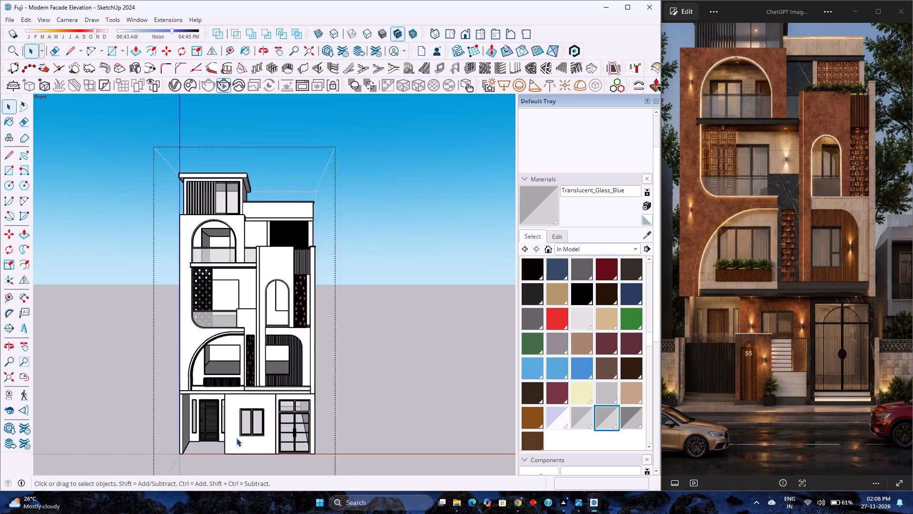
scroll(236, 438, "down", 2)
scroll(236, 438, "up", 4)
scroll(236, 438, "down", 4)
scroll(236, 438, "up", 4)
scroll(236, 438, "down", 4)
scroll(236, 438, "up", 4)
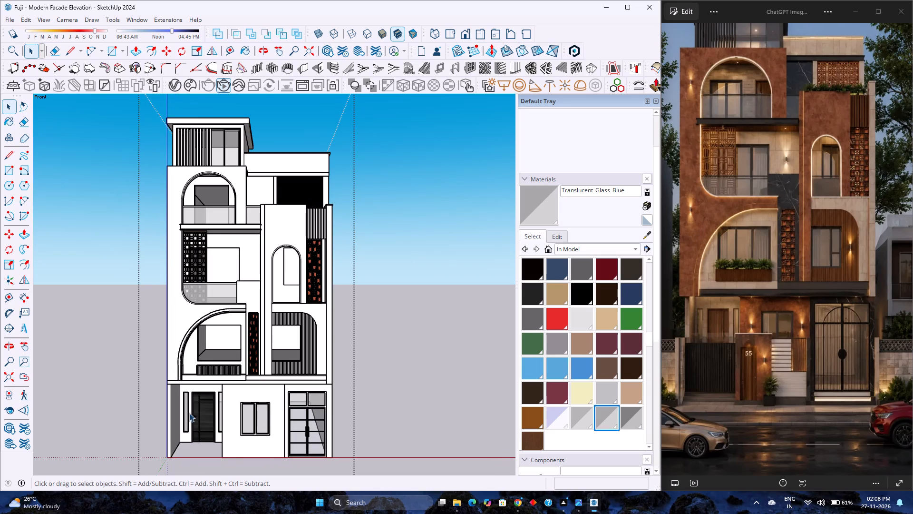
scroll(239, 418, "down", 3)
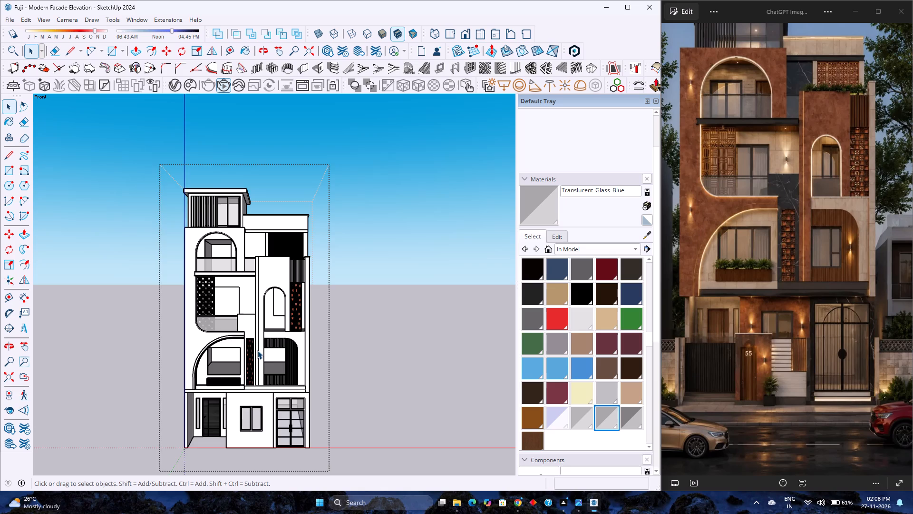
scroll(257, 350, "up", 3)
scroll(257, 350, "down", 3)
scroll(257, 350, "up", 3)
scroll(256, 350, "down", 2)
scroll(252, 350, "up", 2)
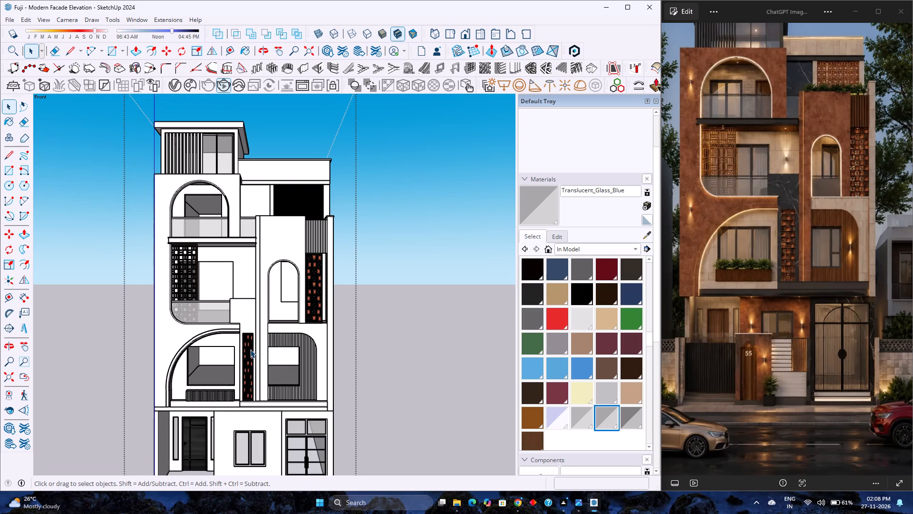
scroll(247, 351, "down", 3)
scroll(247, 346, "up", 1)
scroll(247, 342, "down", 2)
scroll(247, 342, "up", 2)
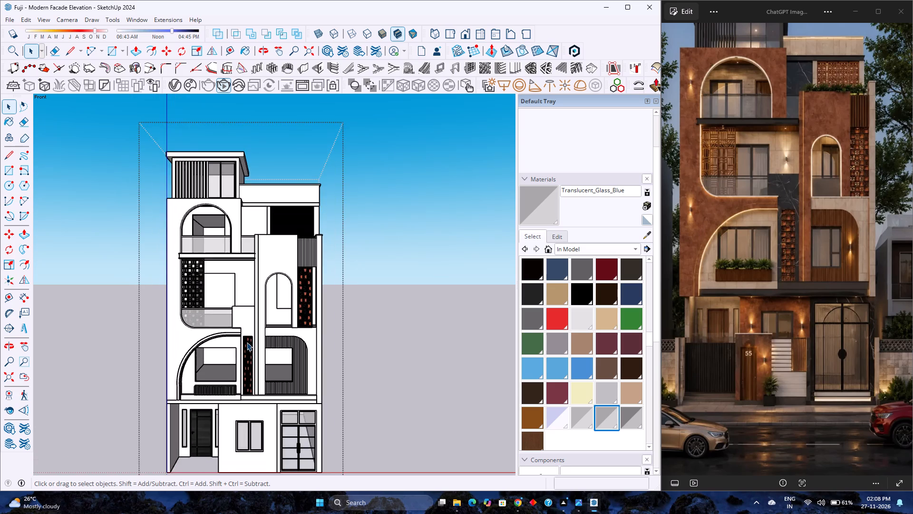
scroll(245, 346, "down", 3)
scroll(244, 346, "up", 4)
scroll(244, 346, "down", 7)
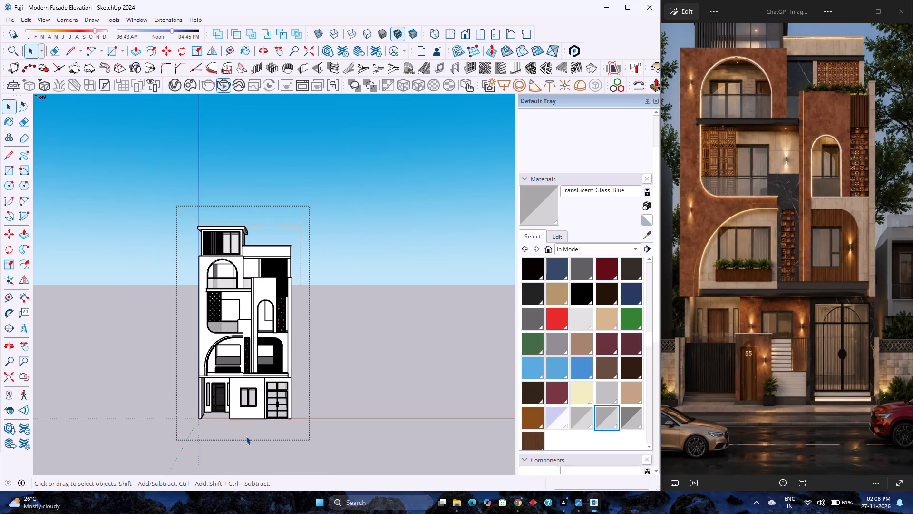
Paint the front wall face around the ground-floor entrance door with Stone Vein Gray from the Stone material collection.
scroll(245, 440, "up", 4)
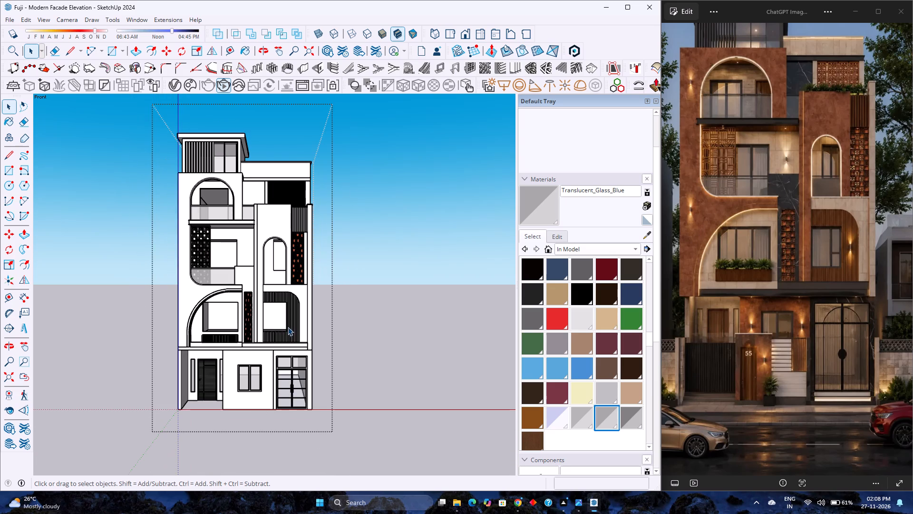
scroll(240, 350, "up", 4)
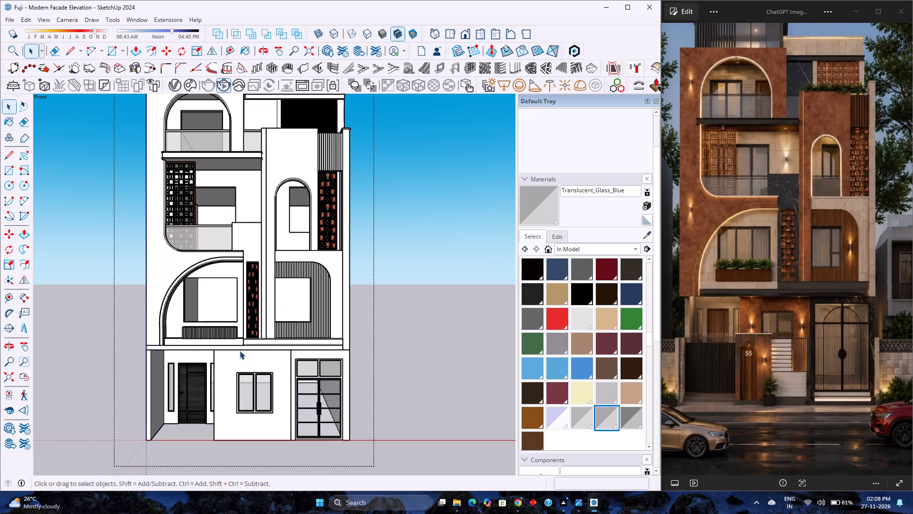
scroll(239, 352, "up", 8)
scroll(138, 356, "down", 3)
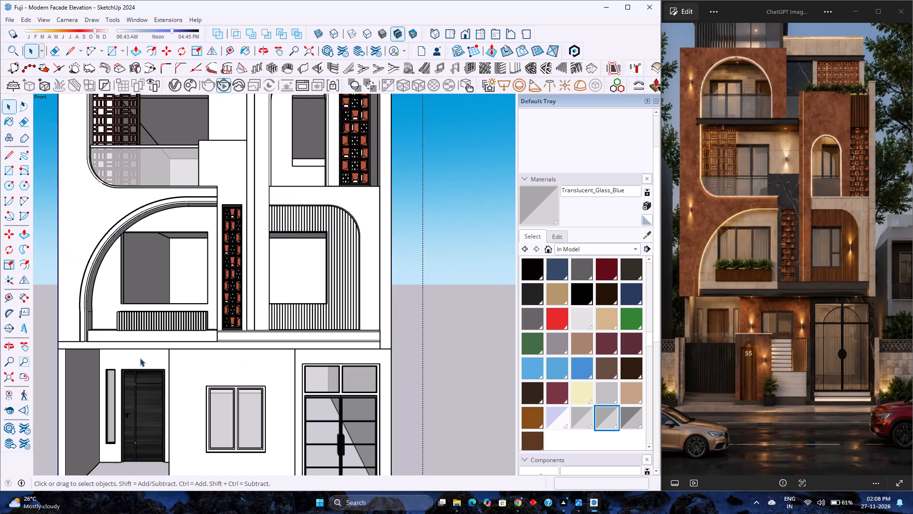
middle_click_drag(263, 388, 228, 388)
scroll(228, 388, "down", 2)
scroll(277, 401, "up", 3)
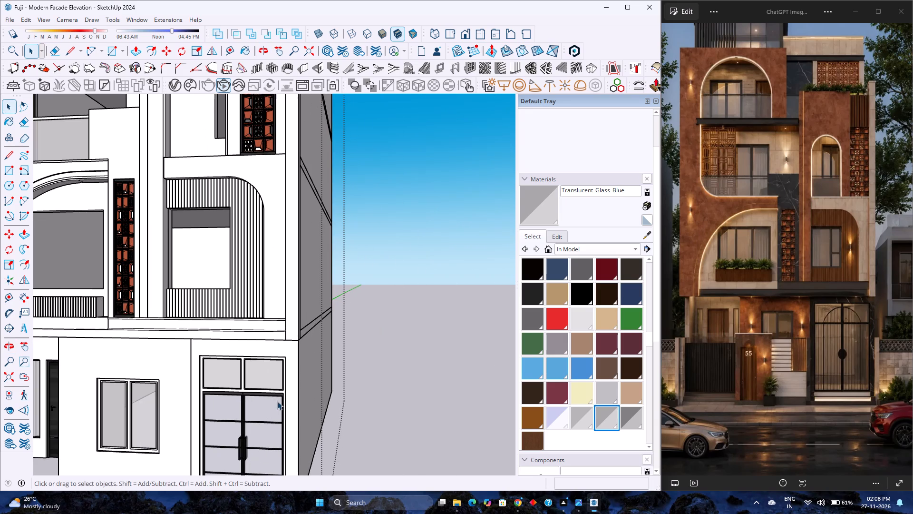
left_click(292, 349)
left_click(292, 349)
left_click(292, 349)
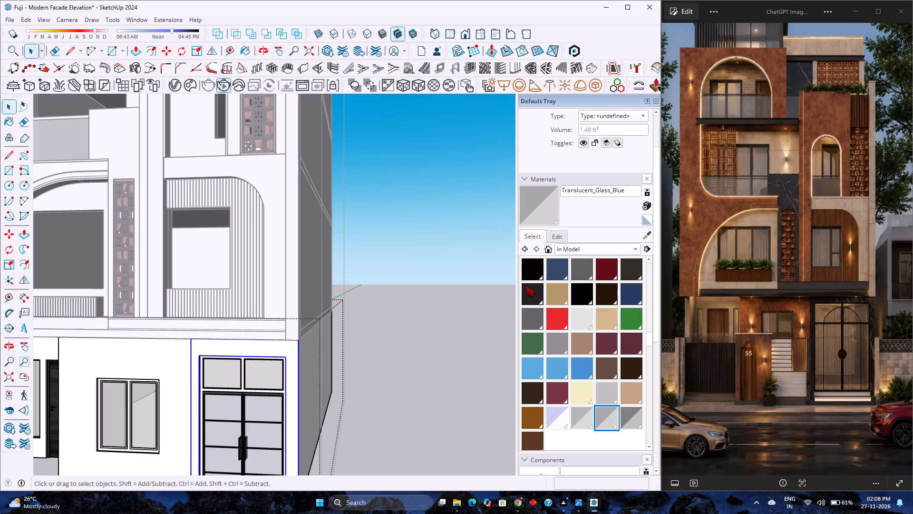
left_click(573, 248)
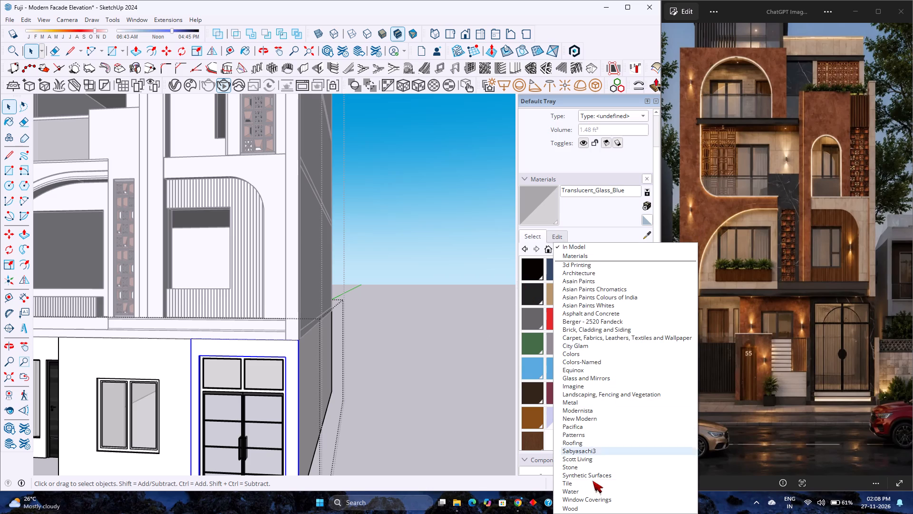
left_click(588, 467)
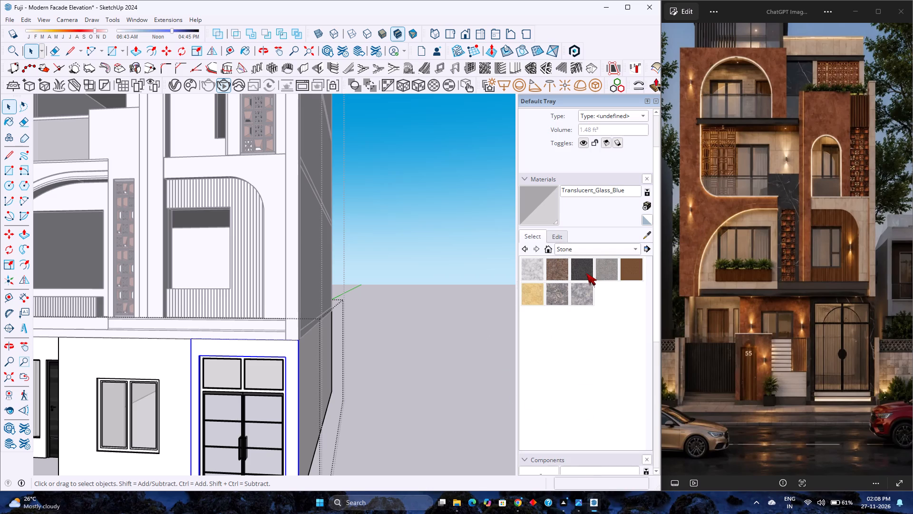
left_click(553, 296)
left_click(540, 291)
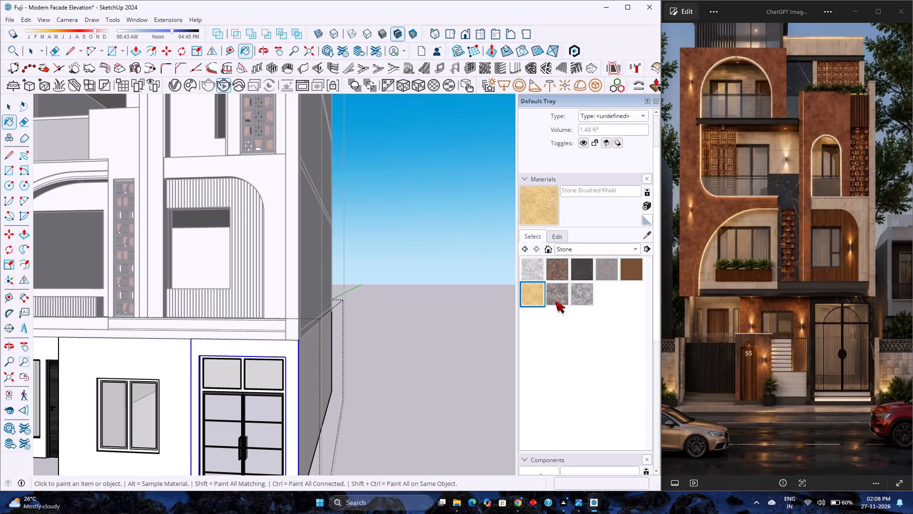
left_click(622, 275)
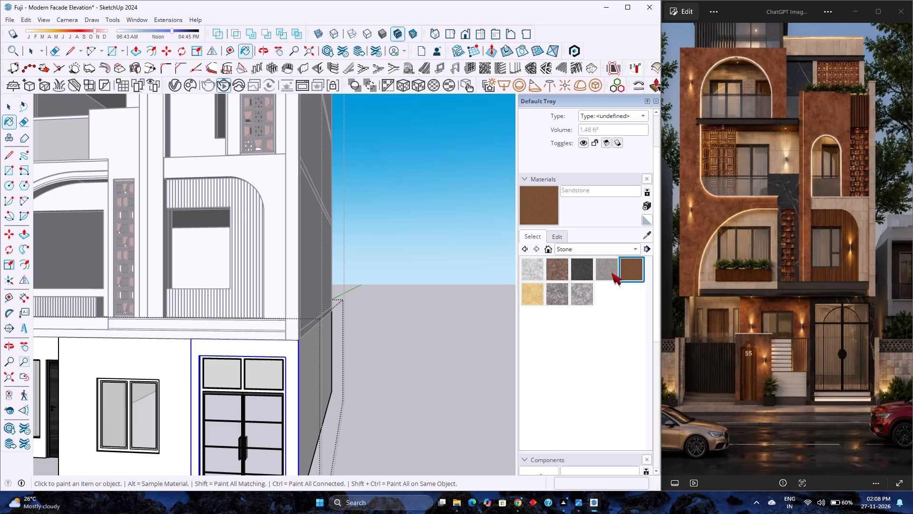
left_click(605, 273)
left_click(583, 295)
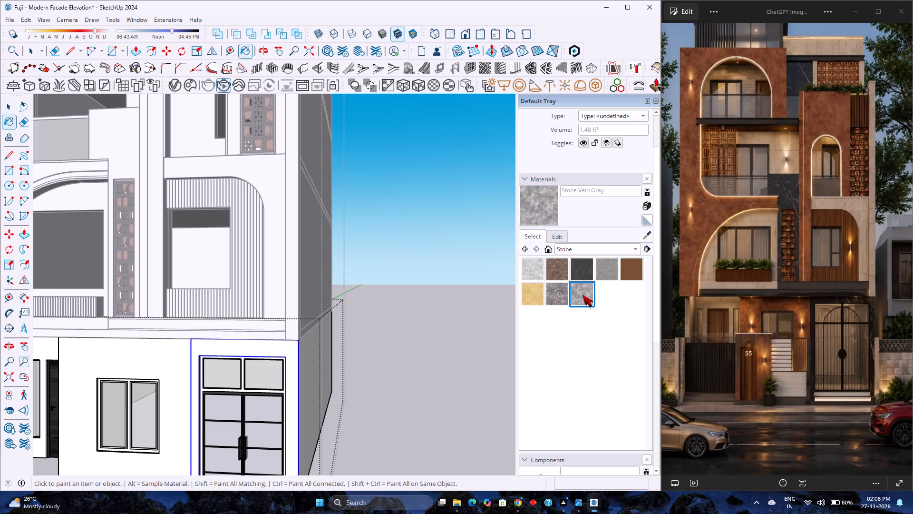
left_click(288, 385)
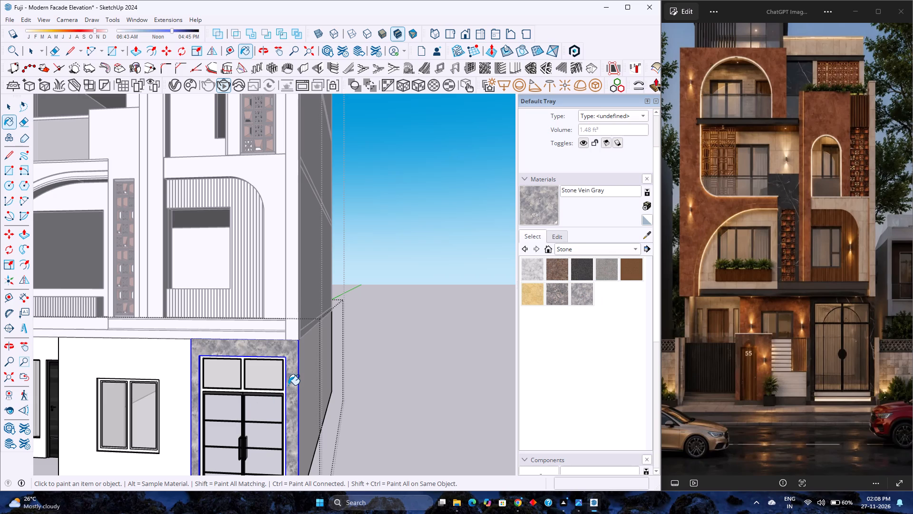
Paint the wall panel around the first-floor central jali strip with Stone Vein Gray.
key("space")
left_click(341, 402)
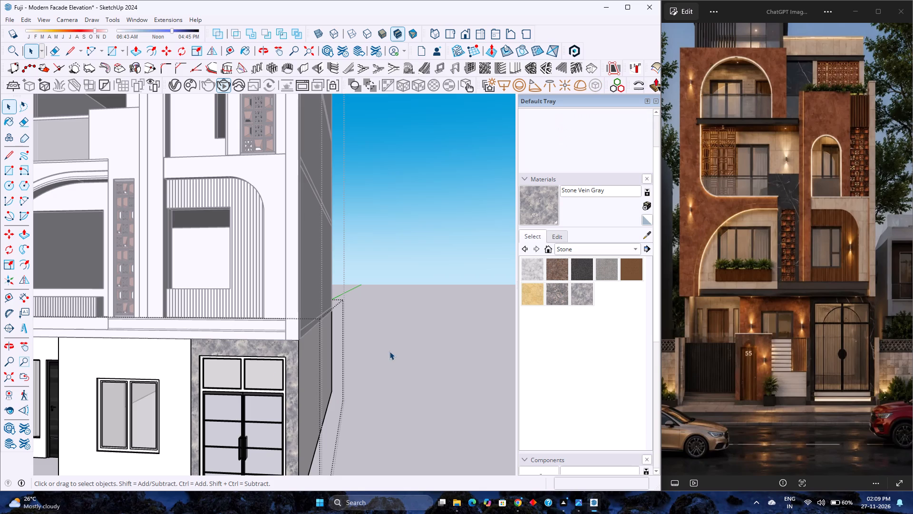
left_click(424, 326)
double_click(124, 136)
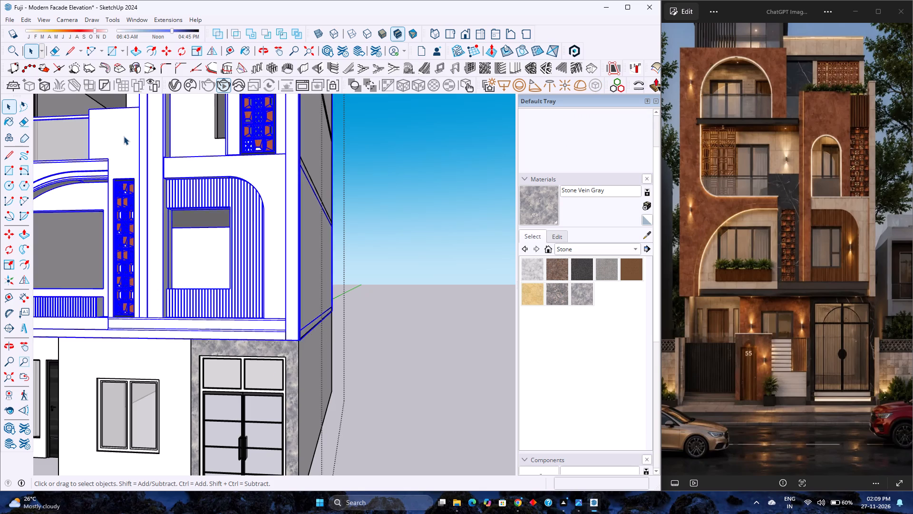
scroll(124, 136, "up", 2)
double_click(124, 136)
scroll(125, 137, "up", 2)
left_click(126, 138)
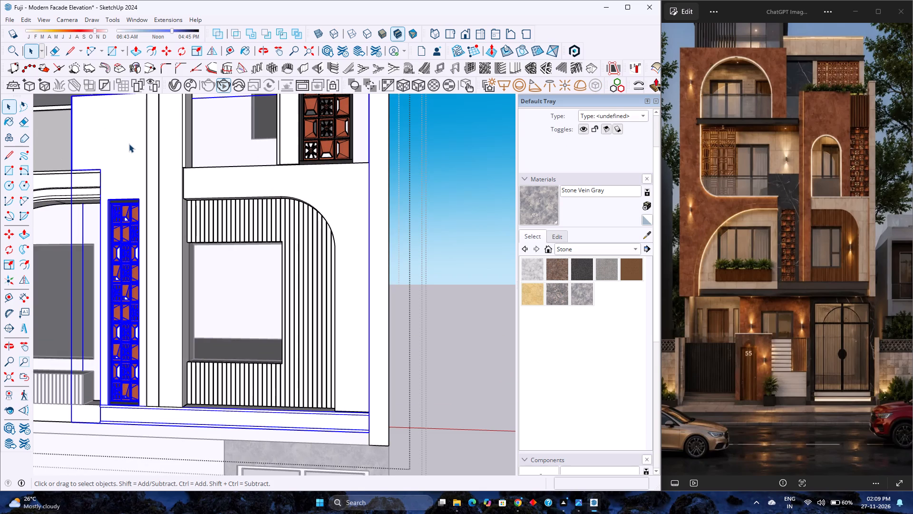
left_click(528, 208)
left_click(136, 138)
scroll(254, 279, "down", 4)
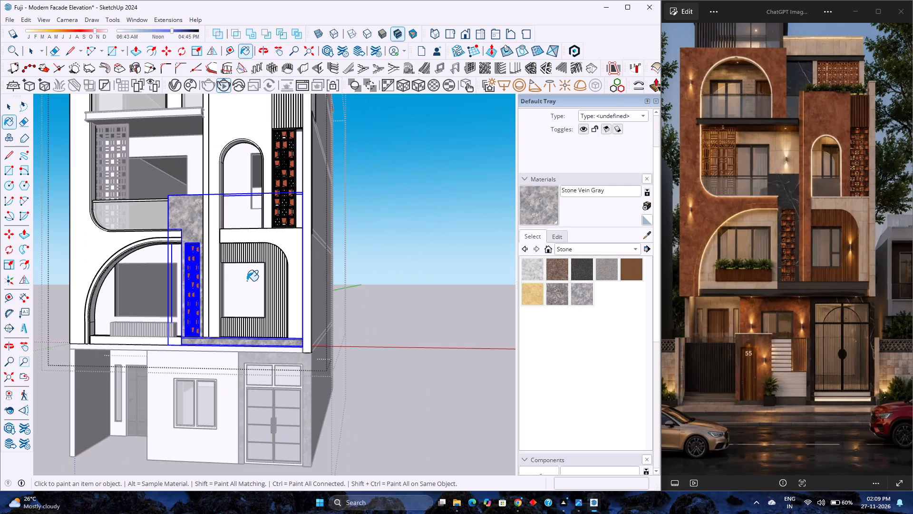
key("space")
left_click(391, 302)
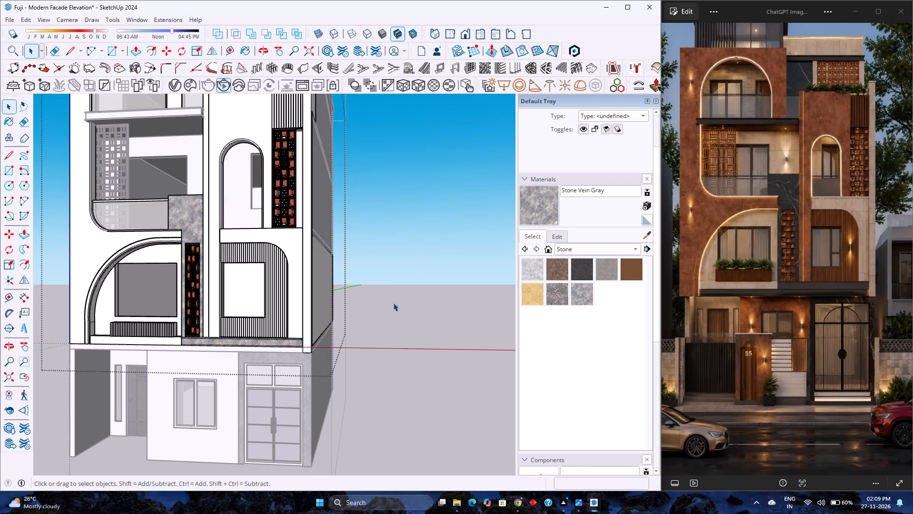
scroll(393, 303, "down", 3)
left_click(487, 256)
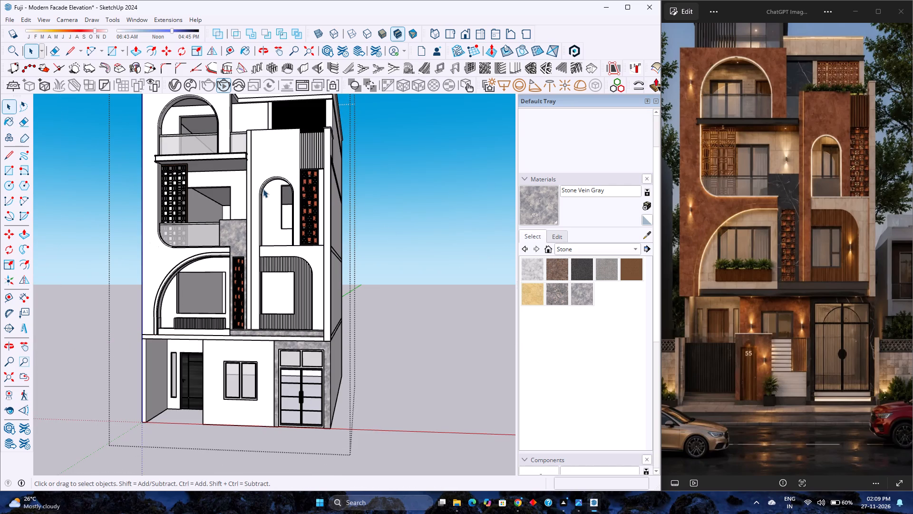
Paint the top-floor wall panel between the arched balcony and the dark jali screen with Stone Vein Gray.
scroll(285, 181, "down", 1)
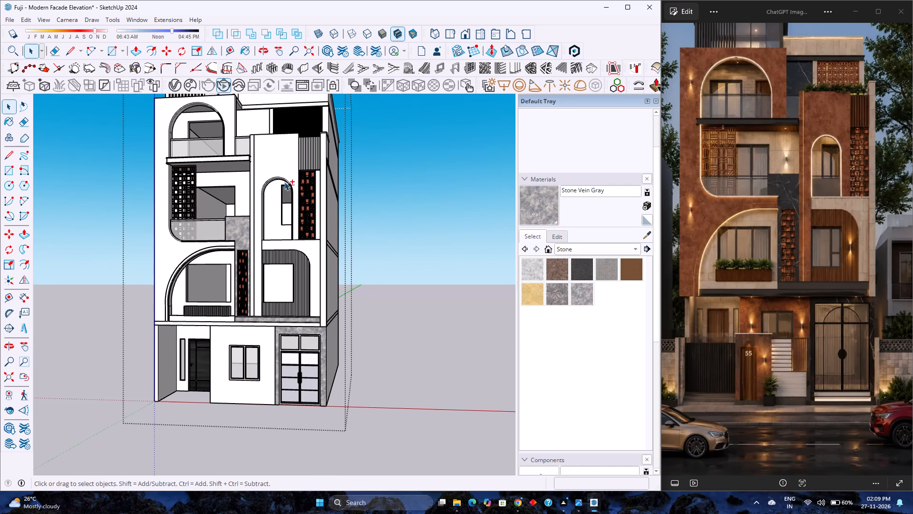
middle_click_drag(284, 182, 278, 322, "shift")
double_click(250, 266)
scroll(249, 266, "up", 4)
left_click(249, 263)
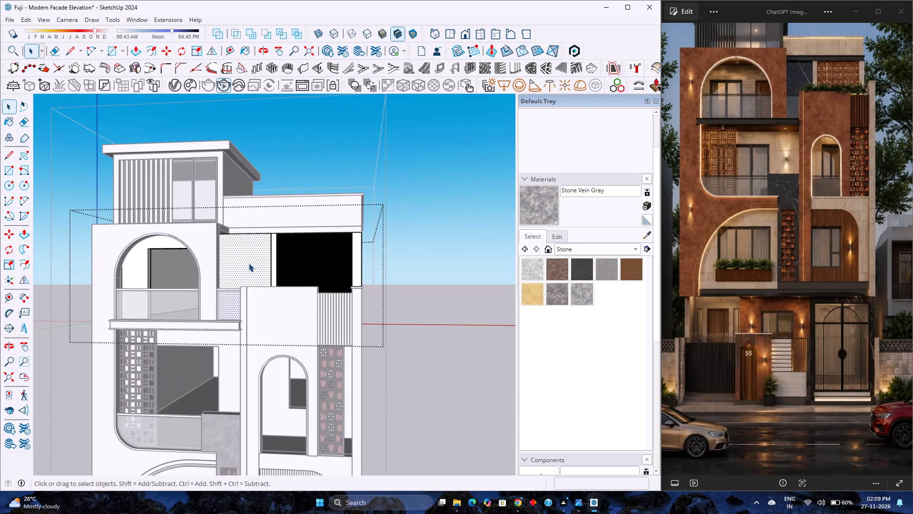
left_click(533, 210)
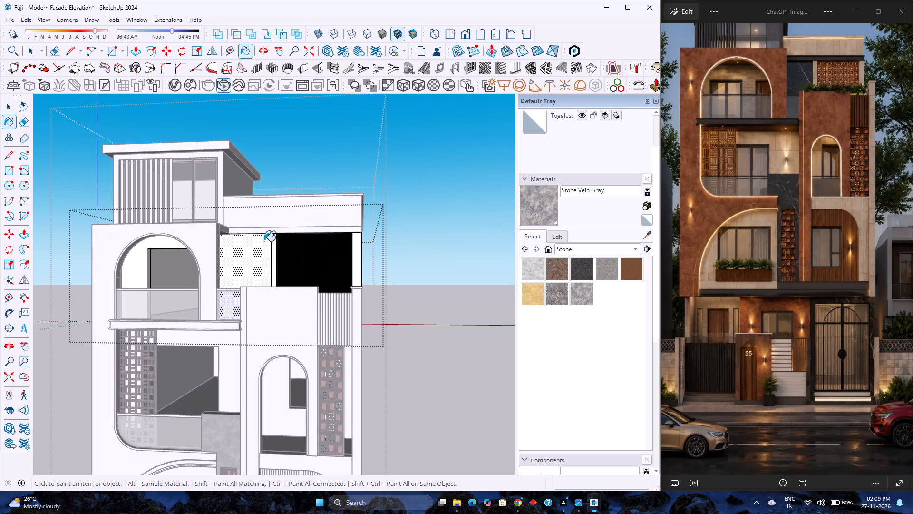
left_click(259, 249)
scroll(292, 252, "up", 1)
middle_click_drag(295, 257, 298, 346)
middle_click(298, 346)
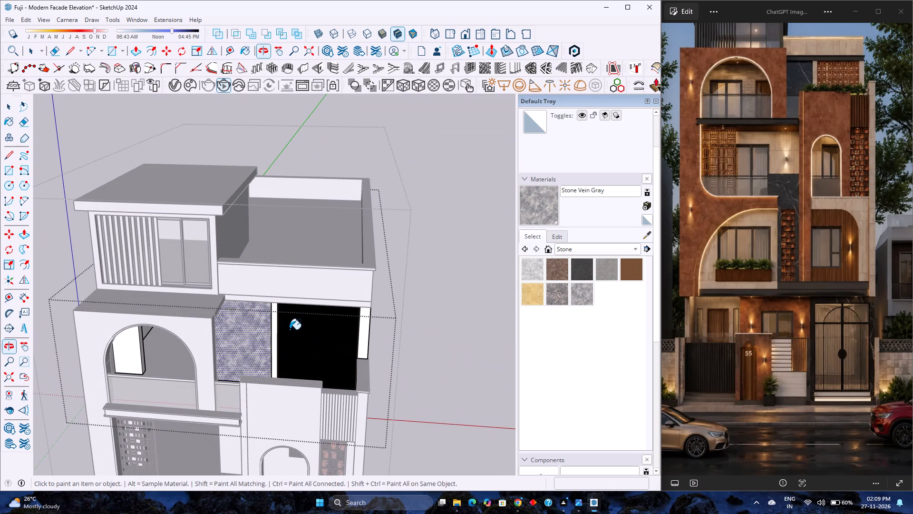
key("space")
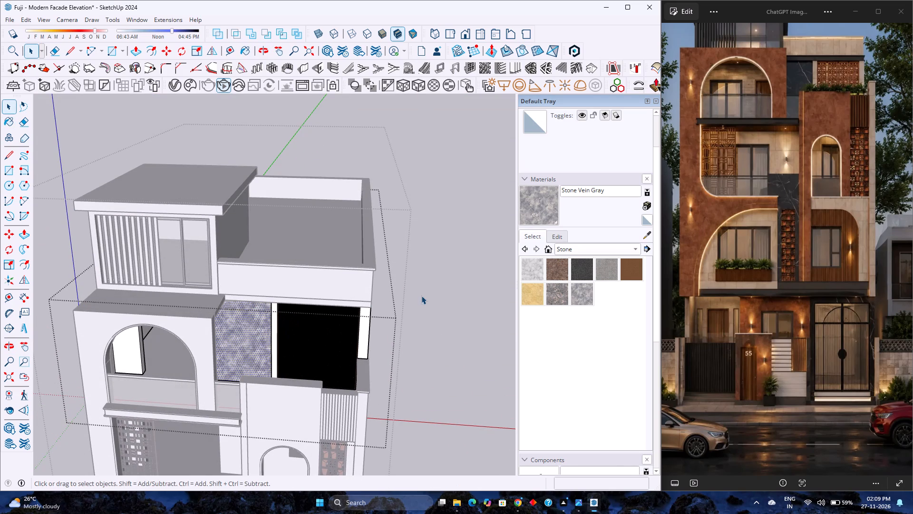
left_click(425, 293)
Darken the Stone Vein Gray material to lightness 33 and set its texture size to 8'.
scroll(416, 297, "down", 2)
middle_click_drag(413, 316, 386, 276)
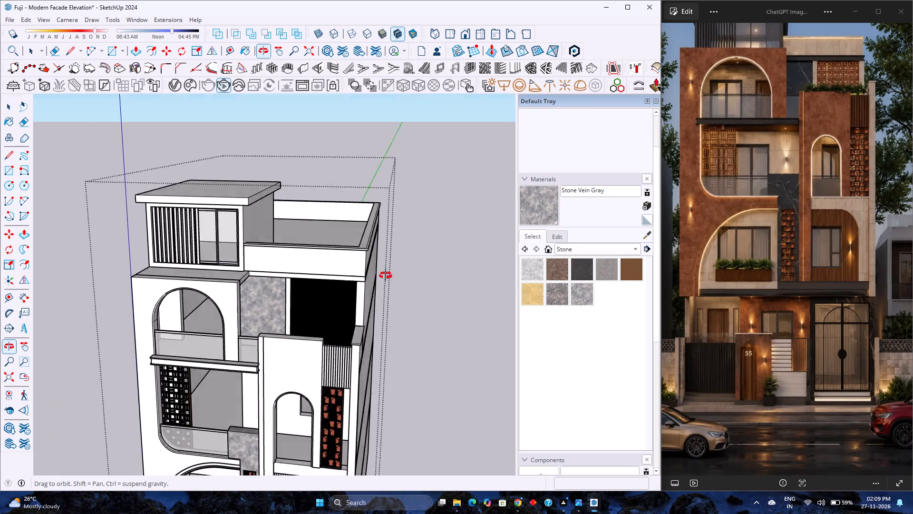
middle_click_drag(386, 276, 359, 251)
scroll(379, 269, "down", 6)
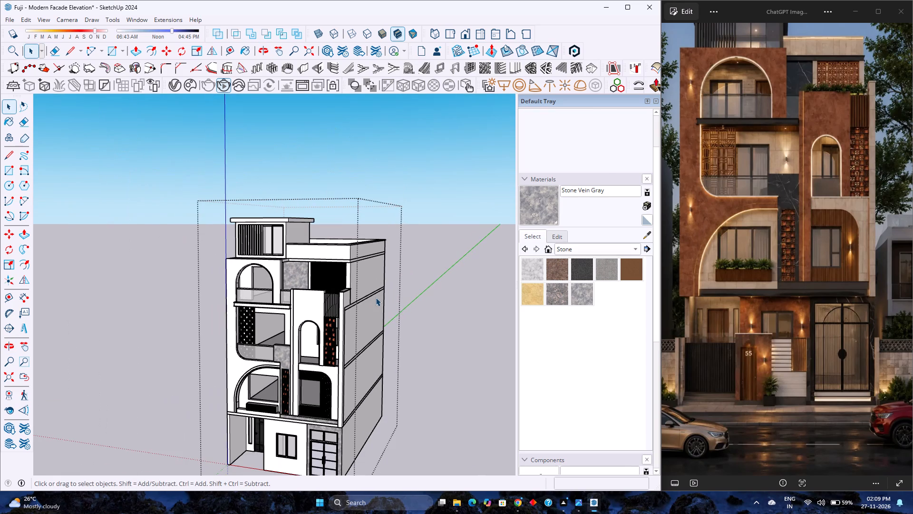
left_click(557, 239)
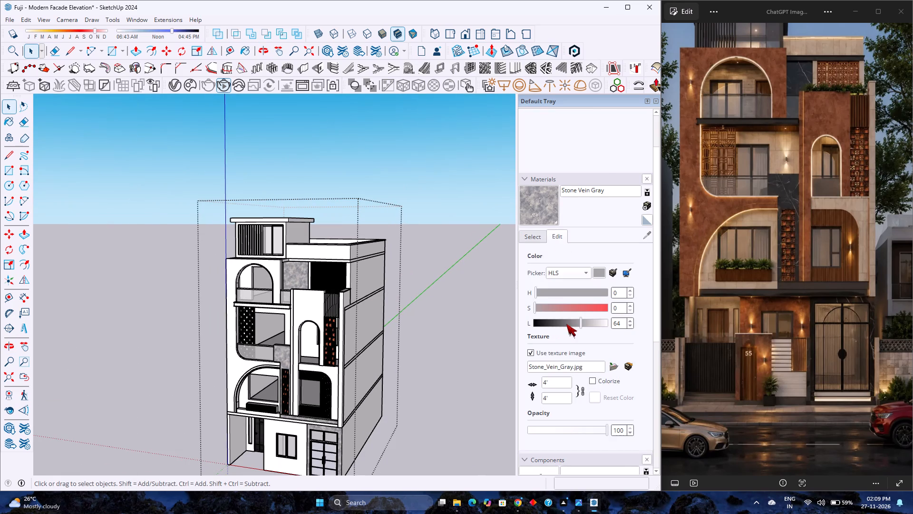
left_click_drag(566, 324, 558, 326)
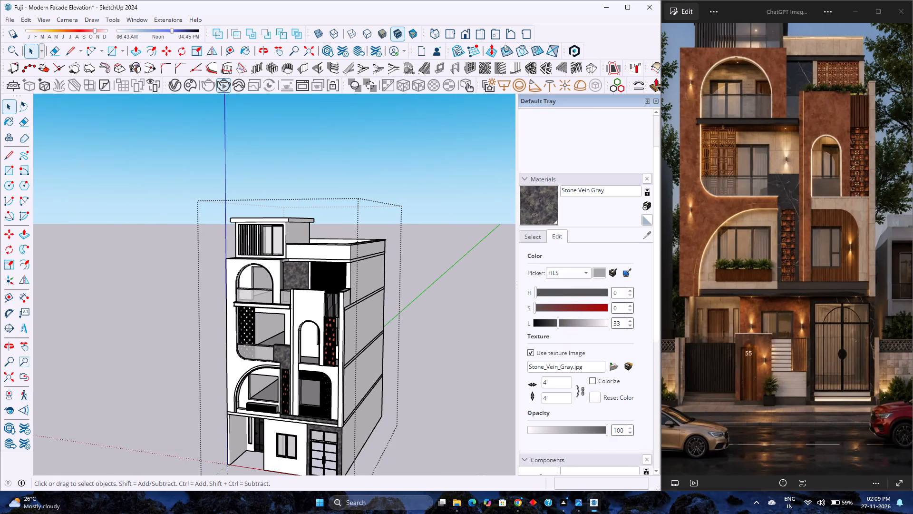
left_click(545, 382)
key("BackSpace")
key("8")
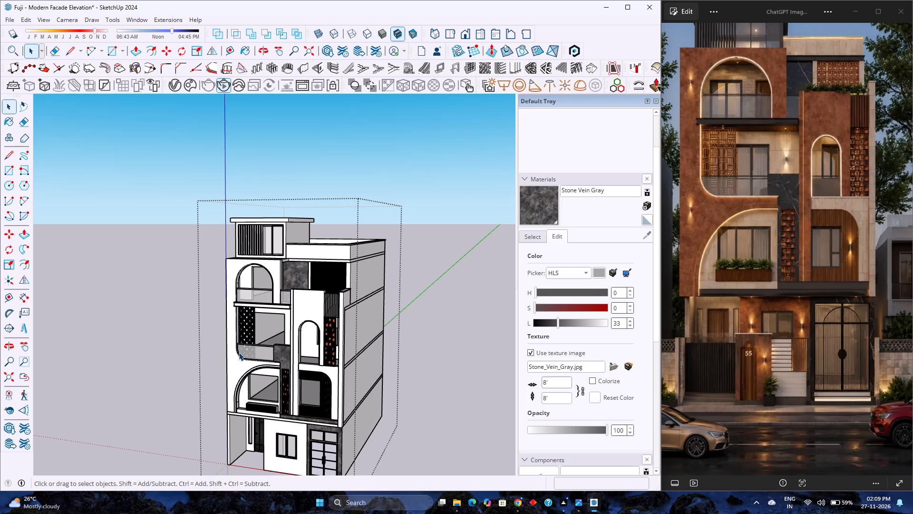
Darken the Stone Vein Gray material further to lightness 18.
scroll(233, 370, "down", 1)
middle_click_drag(238, 378, 272, 364)
middle_click(272, 364)
scroll(273, 364, "up", 8)
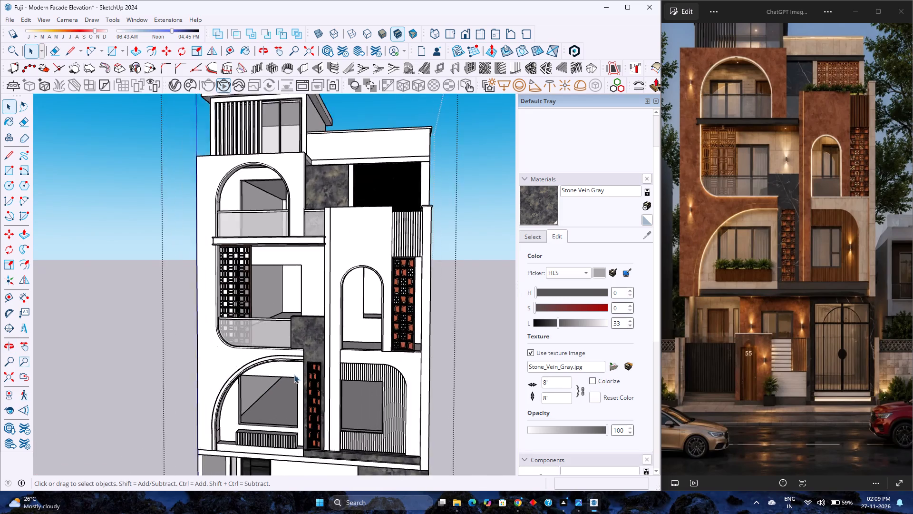
scroll(294, 375, "up", 5)
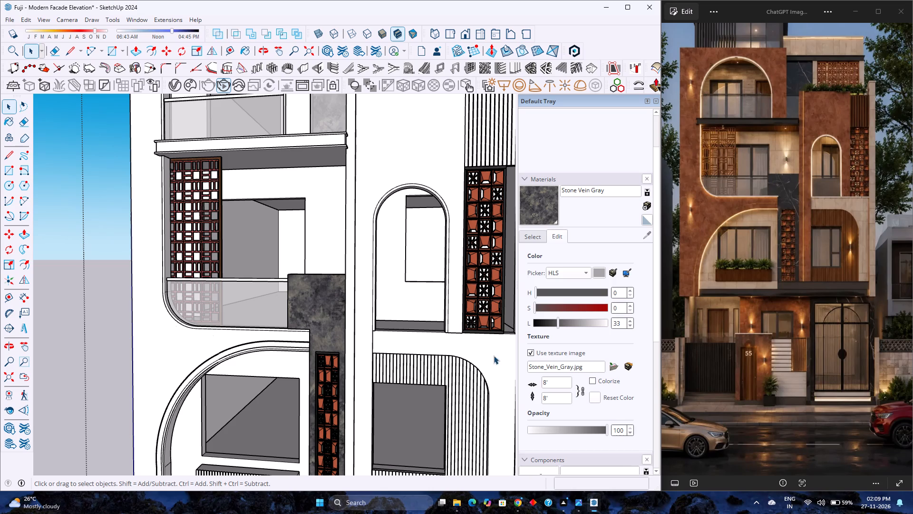
left_click(549, 326)
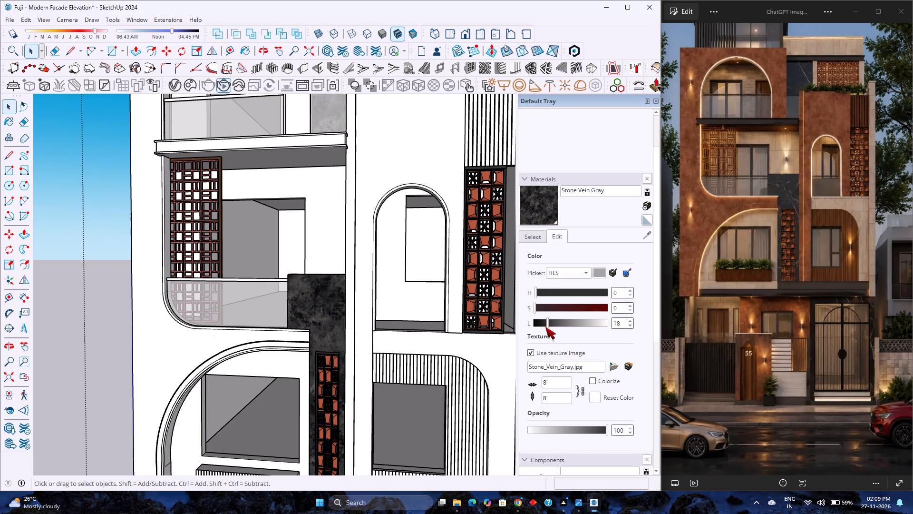
Open the slab band beneath the roof parapet and extend its side face outward 3" with Push/Pull.
scroll(345, 382, "down", 3)
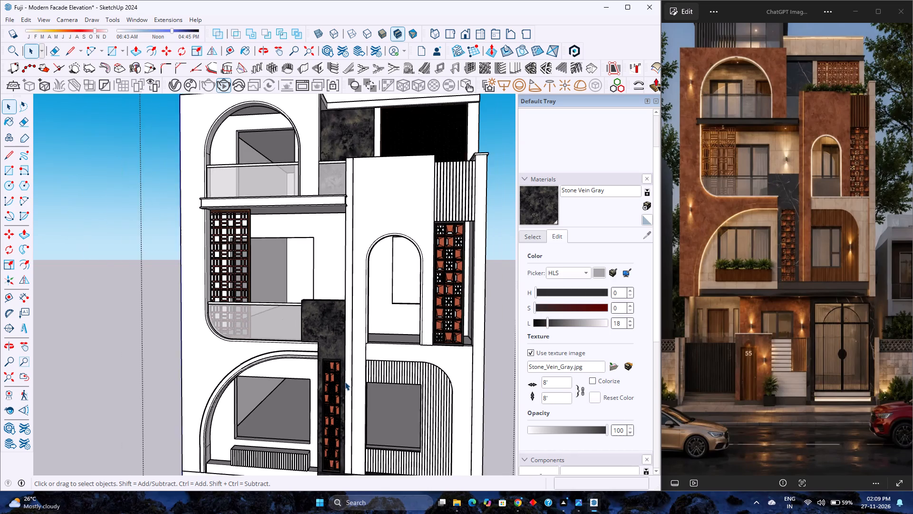
scroll(344, 382, "down", 2)
middle_click_drag(279, 322, 273, 361)
scroll(257, 323, "down", 3)
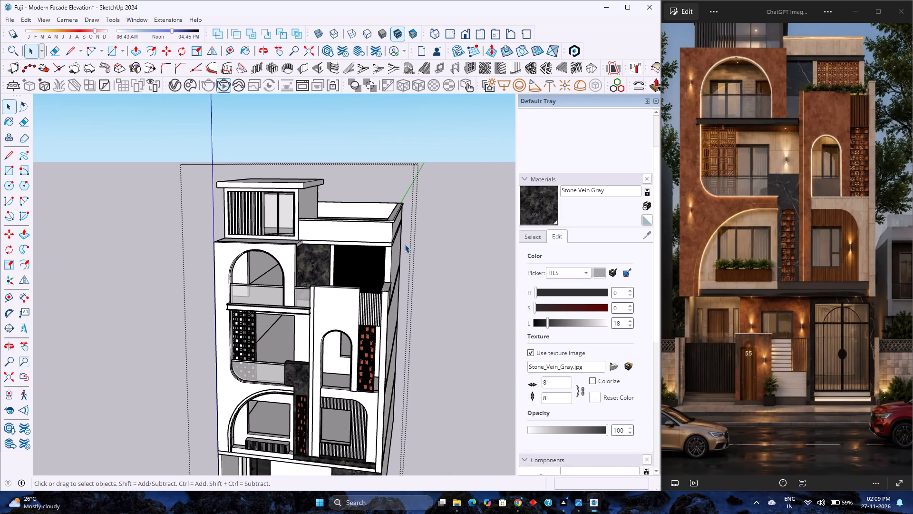
double_click(403, 244)
scroll(403, 244, "up", 14)
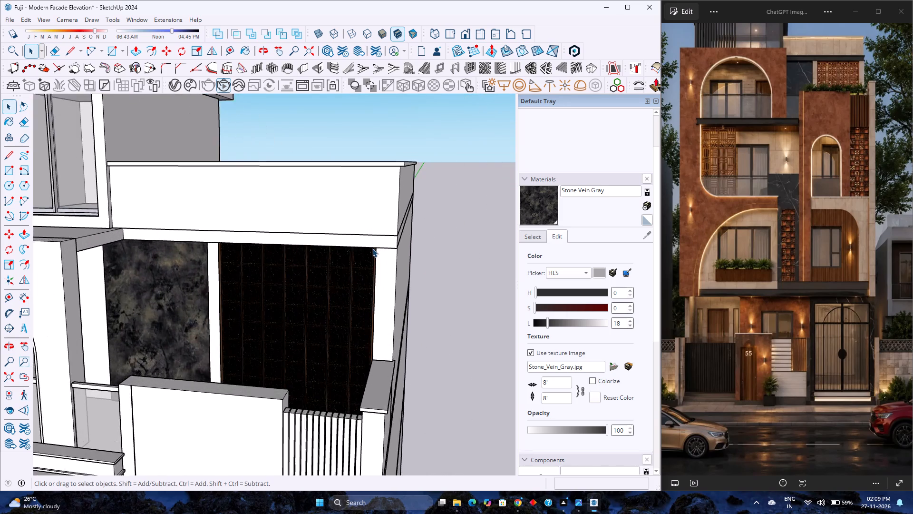
scroll(372, 248, "up", 7)
double_click(408, 240)
scroll(408, 240, "up", 4)
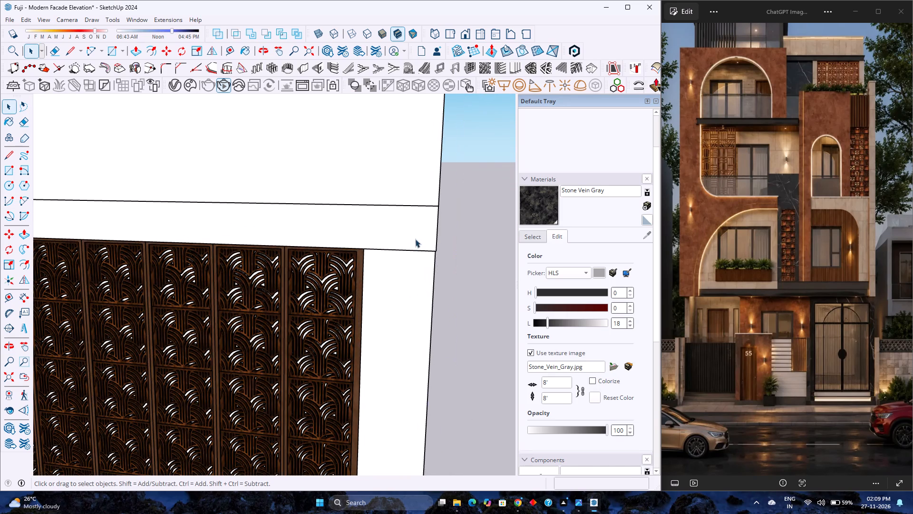
middle_click_drag(415, 239, 321, 245)
middle_click(321, 245)
scroll(320, 245, "down", 3)
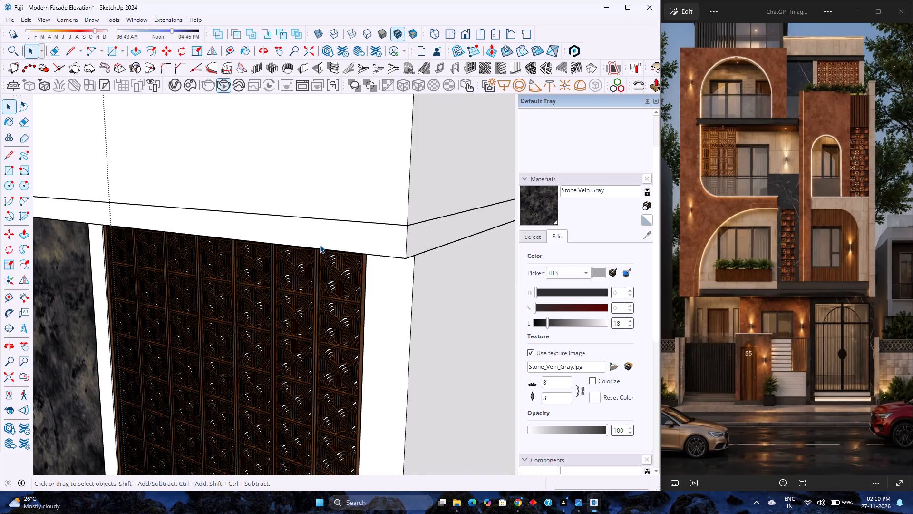
scroll(377, 236, "down", 6)
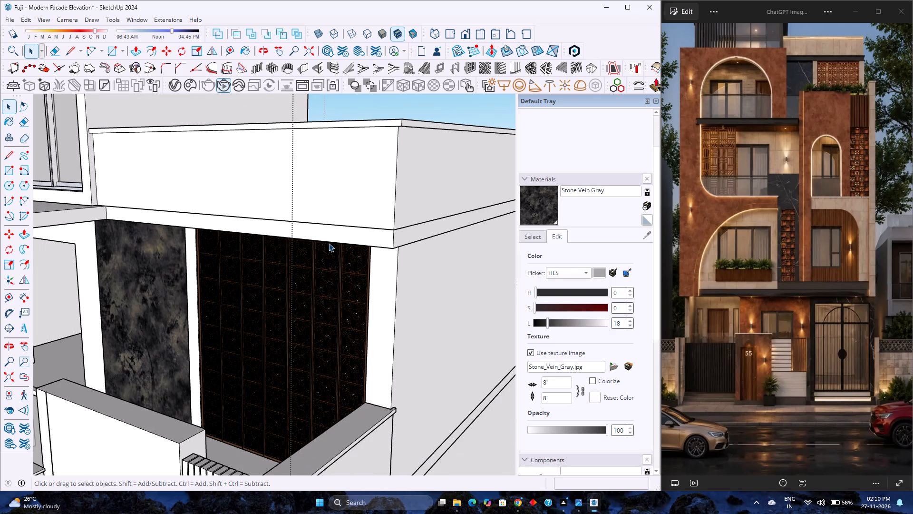
middle_click_drag(410, 245, 315, 259)
scroll(405, 239, "up", 2)
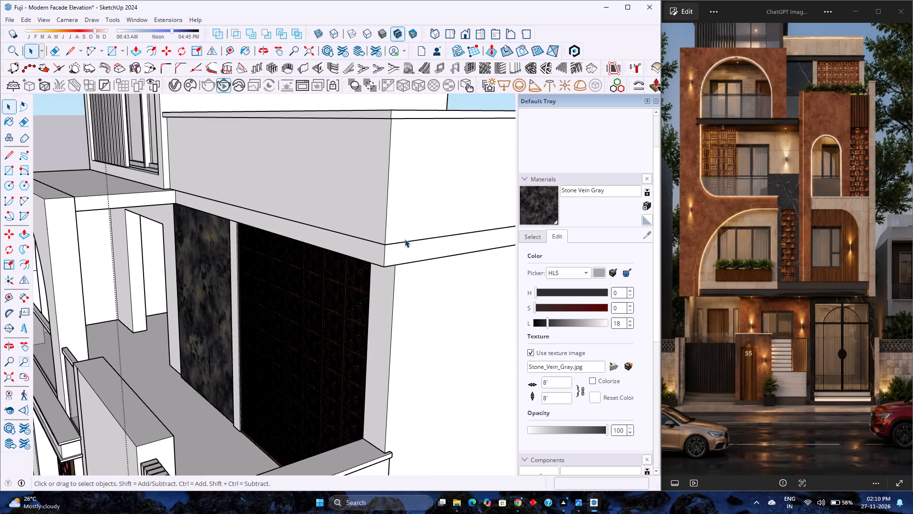
double_click(387, 248)
scroll(387, 248, "up", 5)
left_click(380, 247)
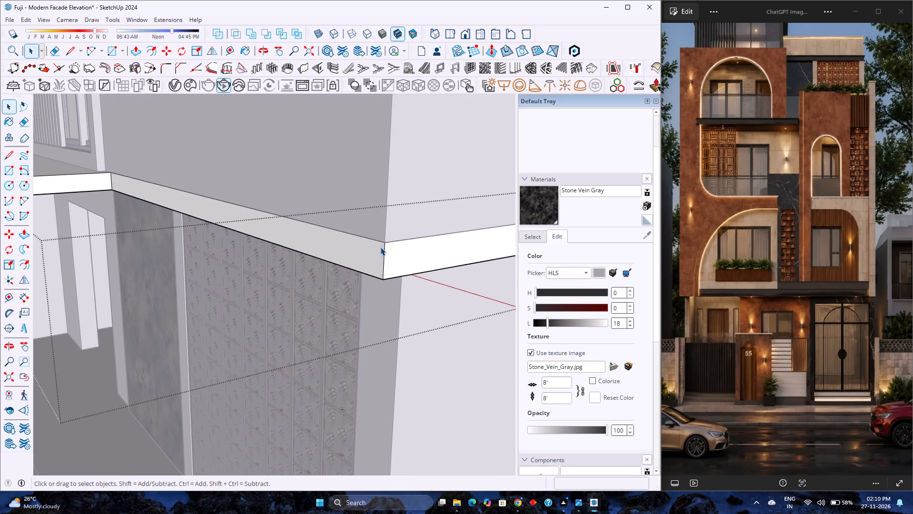
left_click(380, 242)
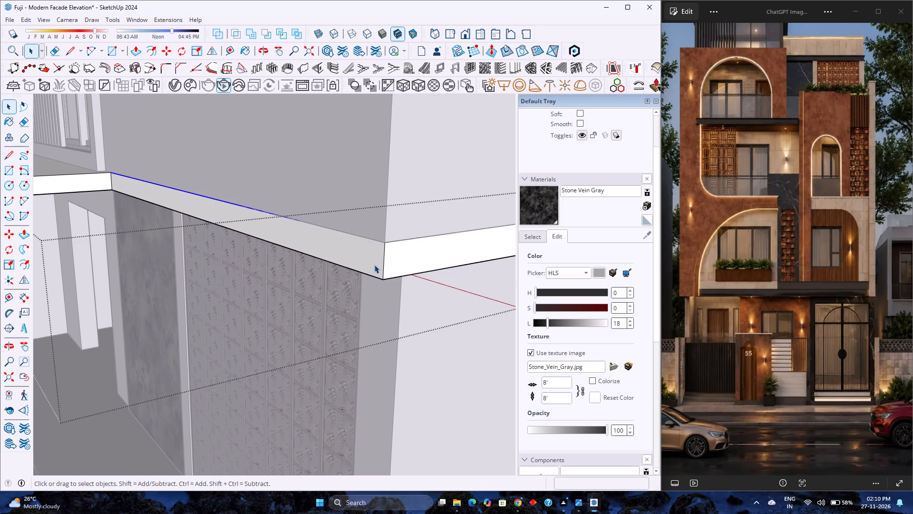
scroll(376, 268, "up", 3)
middle_click_drag(378, 254, 379, 246)
middle_click(379, 246)
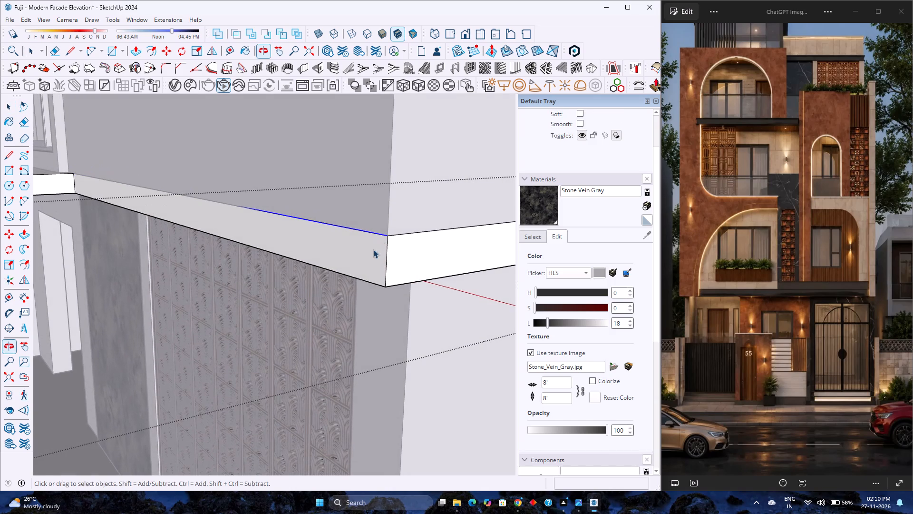
scroll(349, 275, "down", 1)
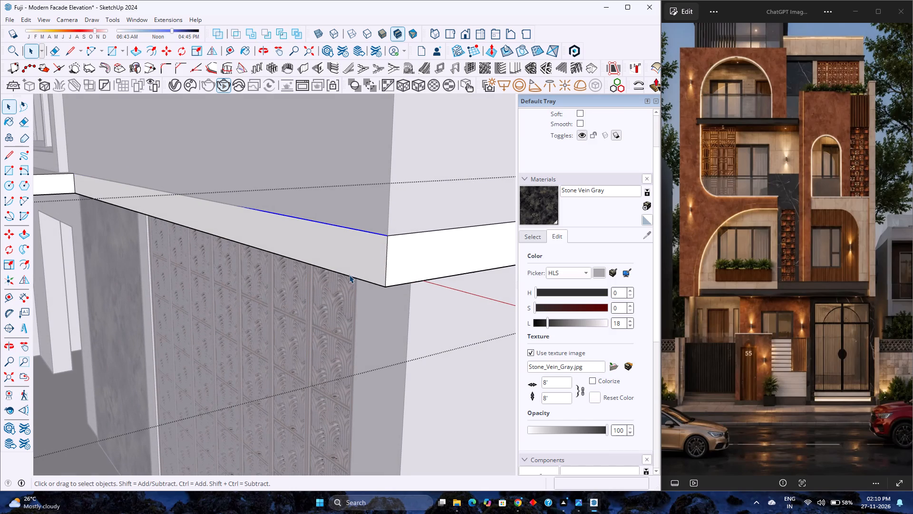
scroll(349, 275, "down", 2)
key("p")
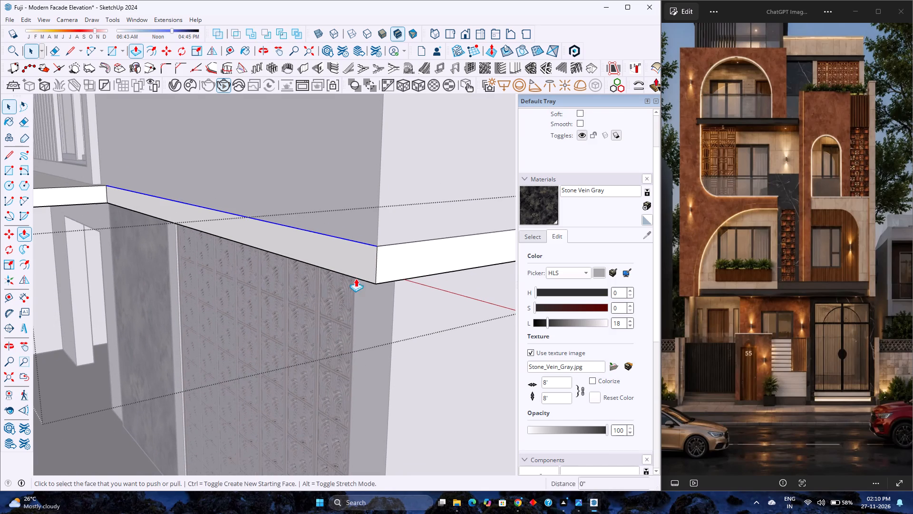
left_click(400, 267)
key("3")
key("Return")
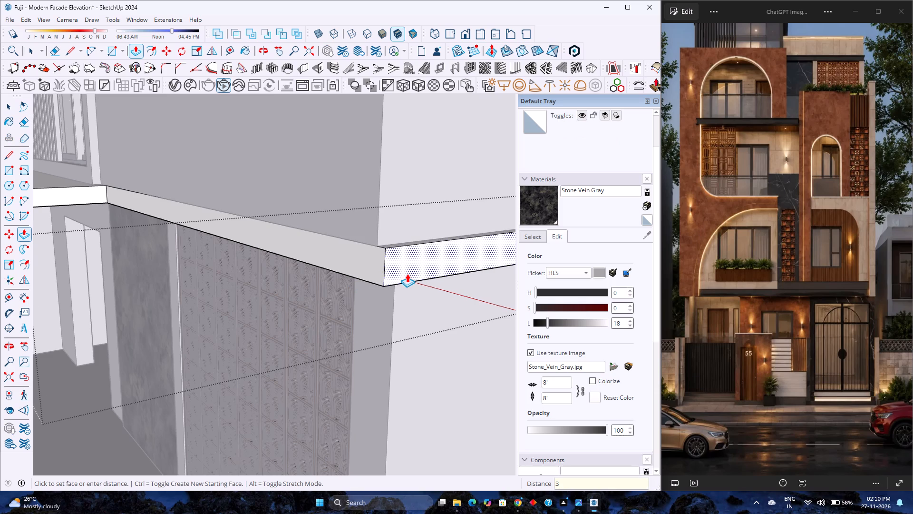
Extend the slab band's front face above the jali screen outward 3" with Push/Pull.
scroll(370, 277, "down", 2)
left_click(369, 267)
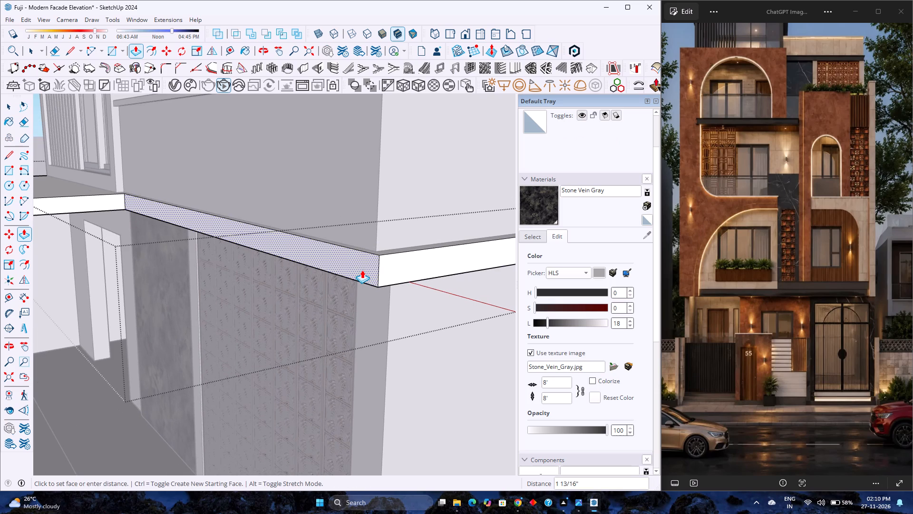
key("3")
key("Return")
Copy the top edge of the slab band's side face 1" downward.
scroll(361, 269, "down", 4)
middle_click_drag(352, 279, 385, 245)
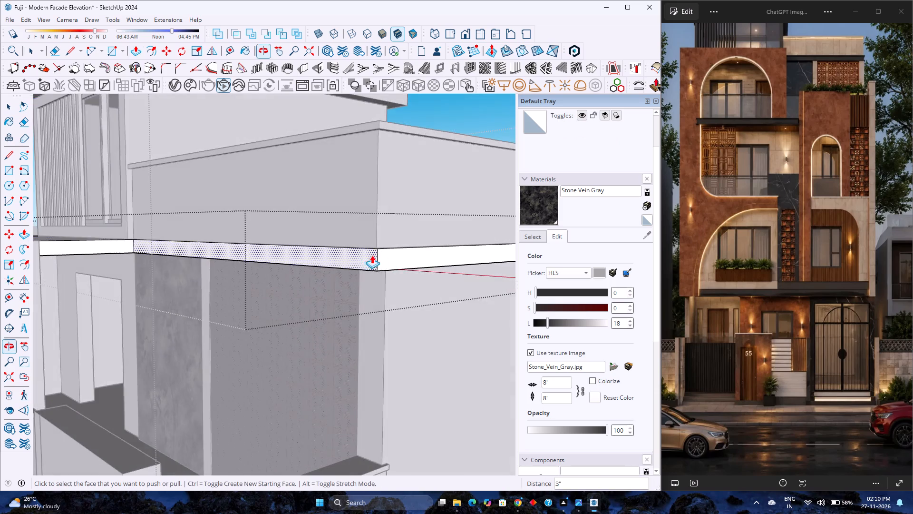
scroll(370, 255, "down", 7)
middle_click_drag(369, 256, 290, 277, "shift")
middle_click_drag(302, 278, 416, 373)
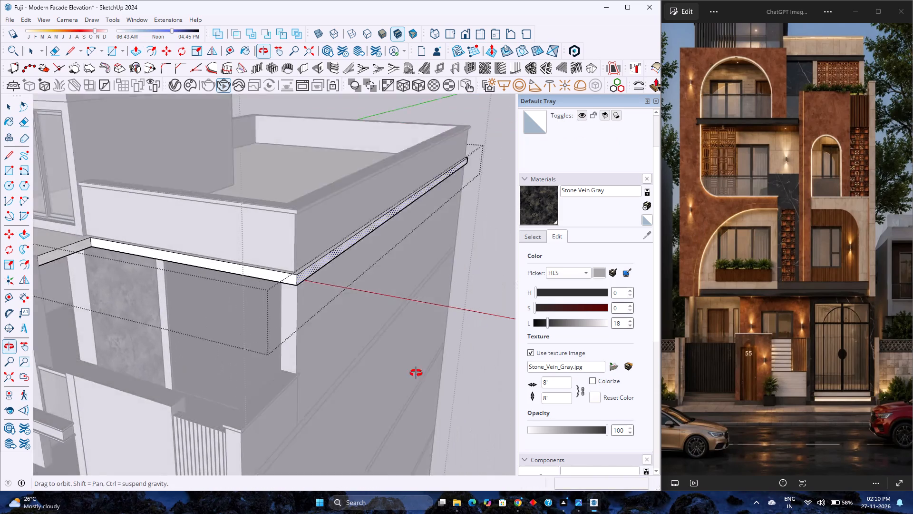
middle_click_drag(416, 373, 418, 376)
scroll(365, 312, "down", 2)
scroll(297, 275, "up", 10)
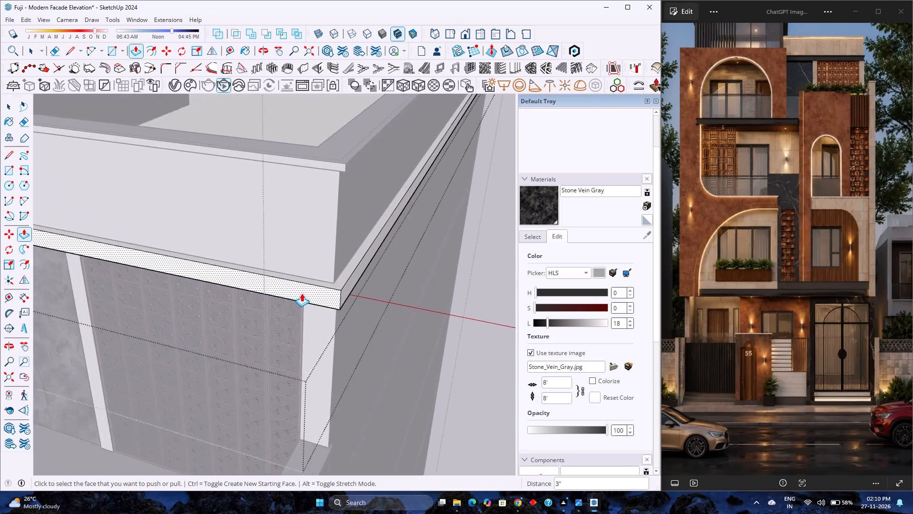
middle_click_drag(301, 293, 329, 241)
middle_click(329, 241)
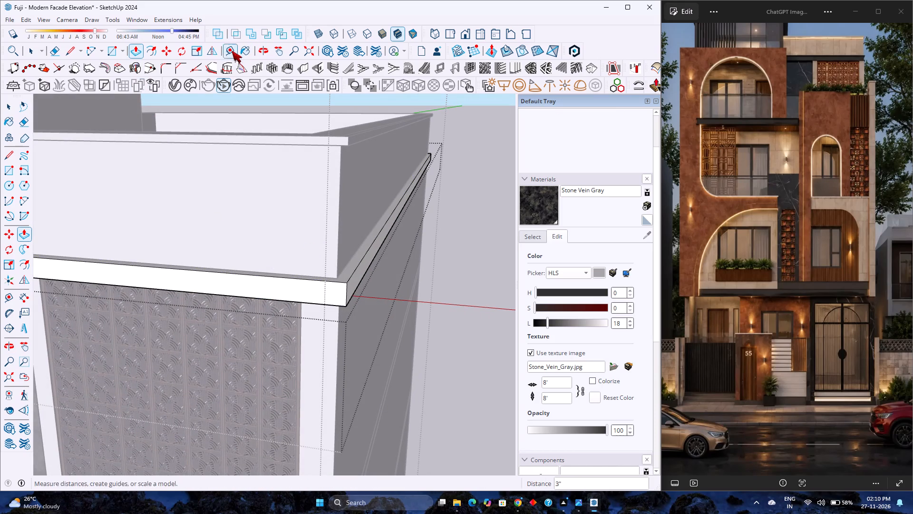
key("space")
scroll(347, 292, "up", 2)
middle_click_drag(347, 291, 307, 288)
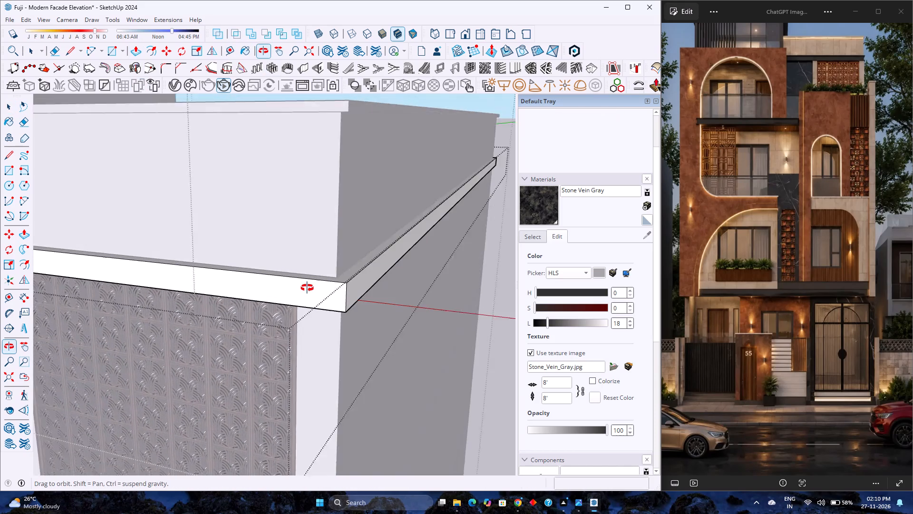
middle_click_drag(307, 288, 306, 288)
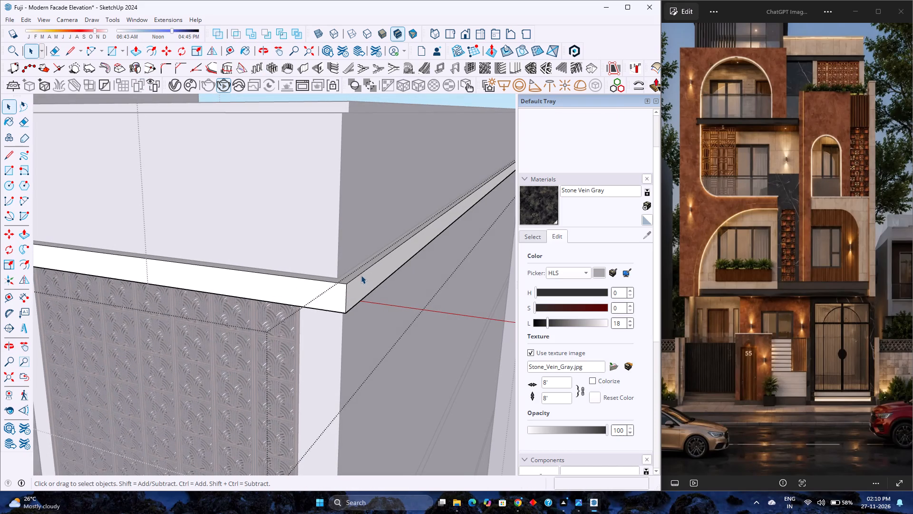
left_click(361, 274)
key("m")
scroll(338, 306, "up", 5)
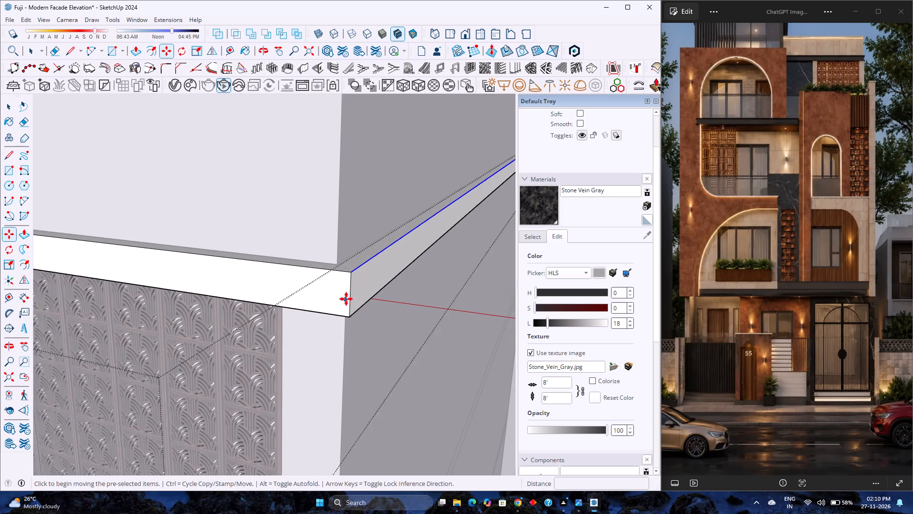
scroll(346, 299, "up", 1)
left_click(352, 267)
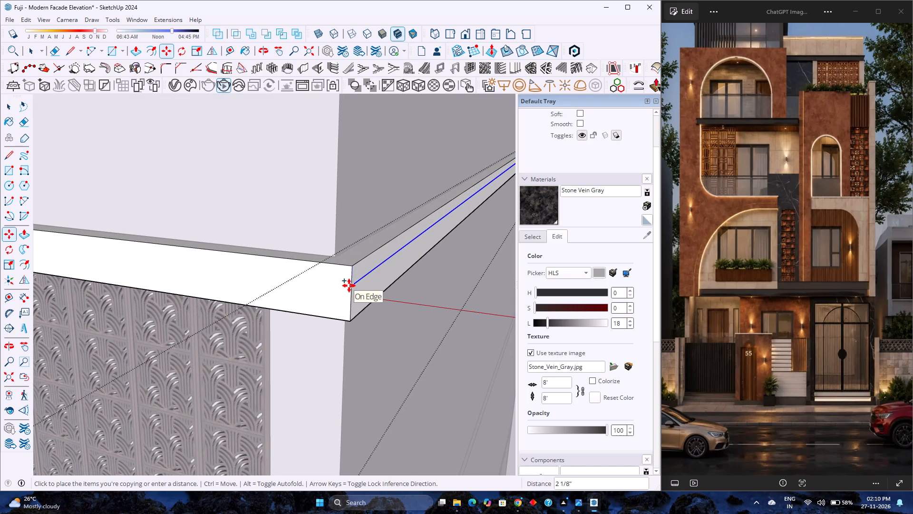
key("1")
key("Return")
Copy the bottom edge of the slab band's side face 1" upward.
key("space")
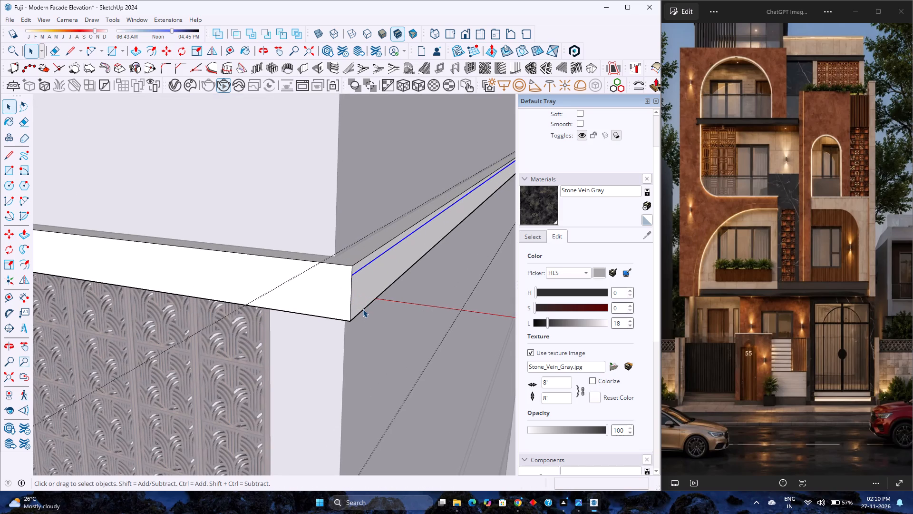
left_click(363, 309)
key("m")
left_click(352, 318)
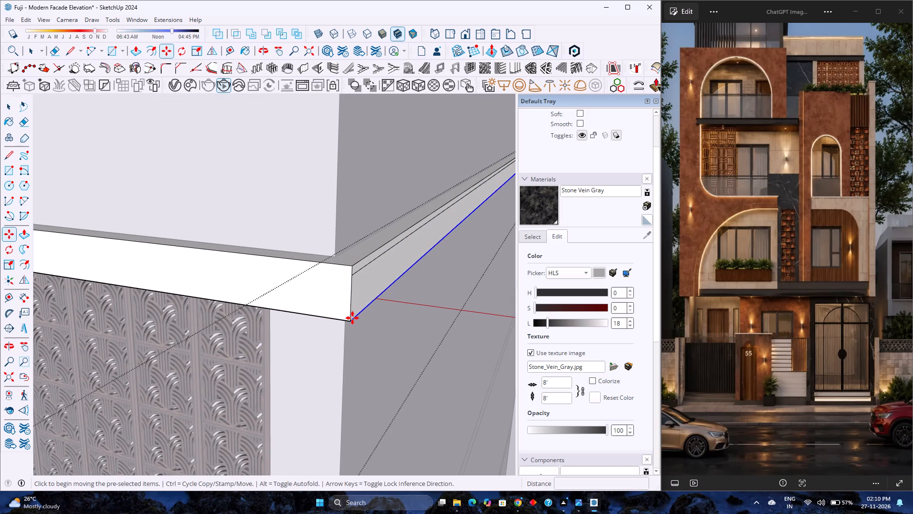
key("1")
key("Return")
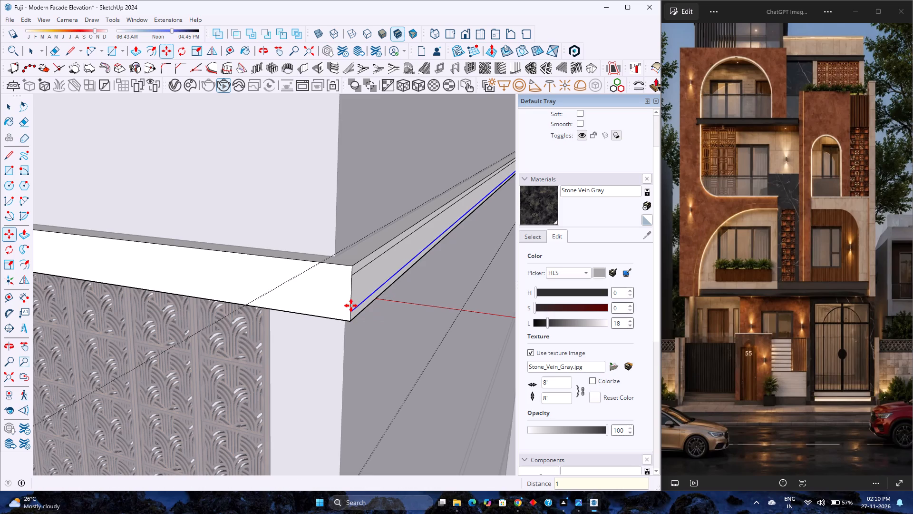
Recess the middle strip of the band's side face with Push/Pull, trying 3" and 2" before settling on 1".
key("p")
left_click(373, 282)
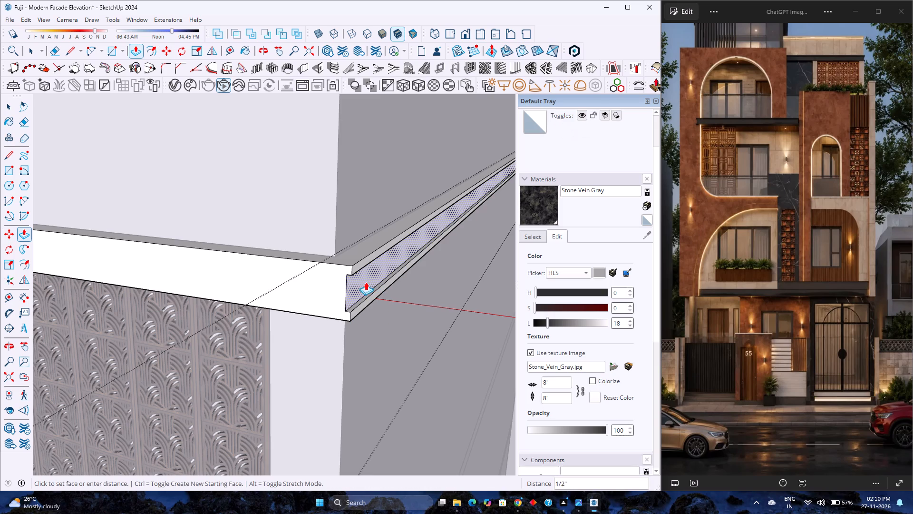
key("3")
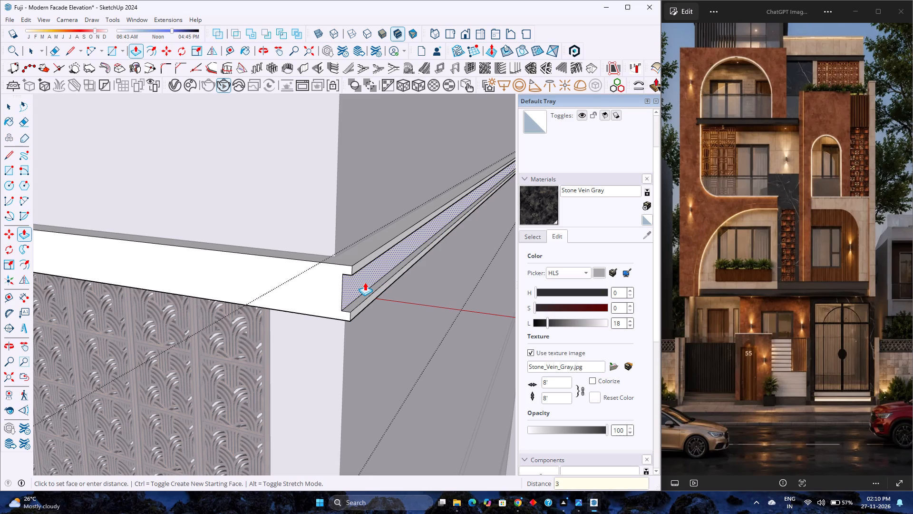
key("Return")
key("2")
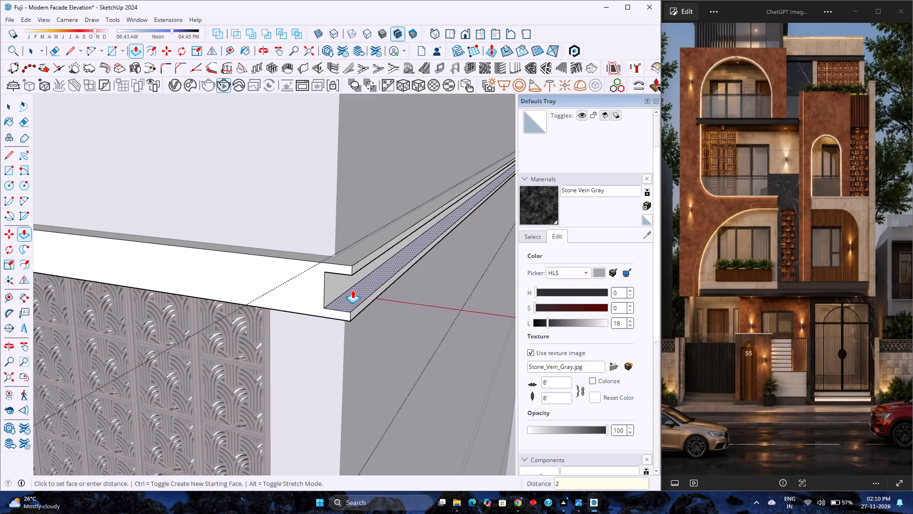
key("Return")
key("1")
key("Return")
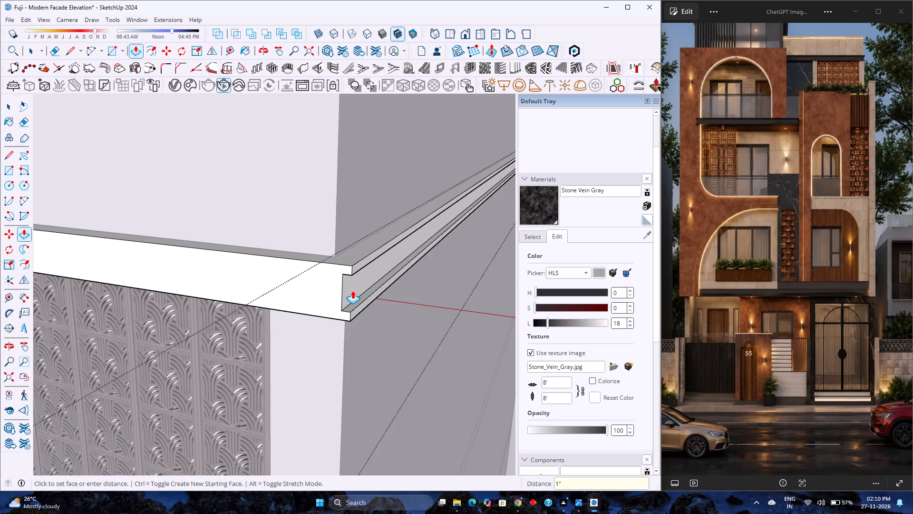
Copy the front face's top edge down to line up with the upper and lower edges of the side groove.
scroll(352, 291, "up", 1)
middle_click_drag(351, 291, 119, 298)
scroll(285, 306, "up", 1)
middle_click_drag(285, 306, 269, 240)
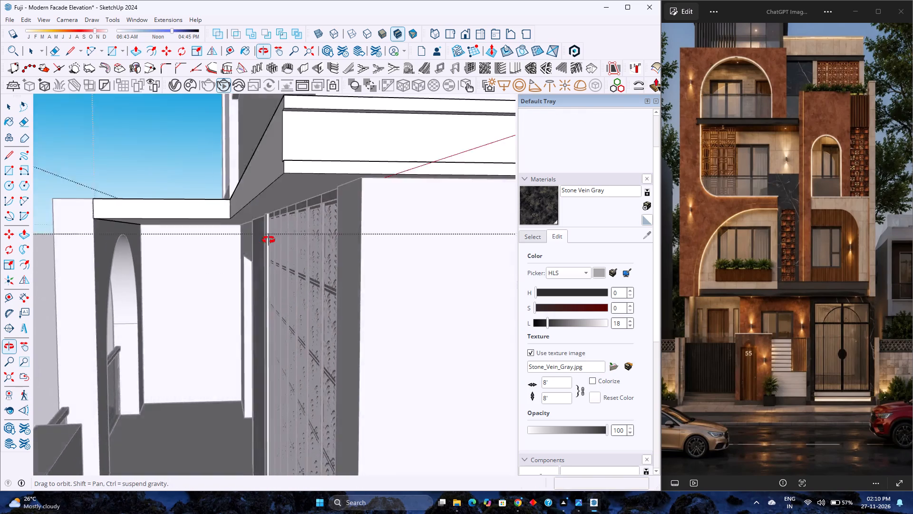
middle_click_drag(269, 240, 270, 266)
scroll(275, 213, "up", 1)
middle_click_drag(276, 204, 300, 306, "shift")
middle_click(300, 306)
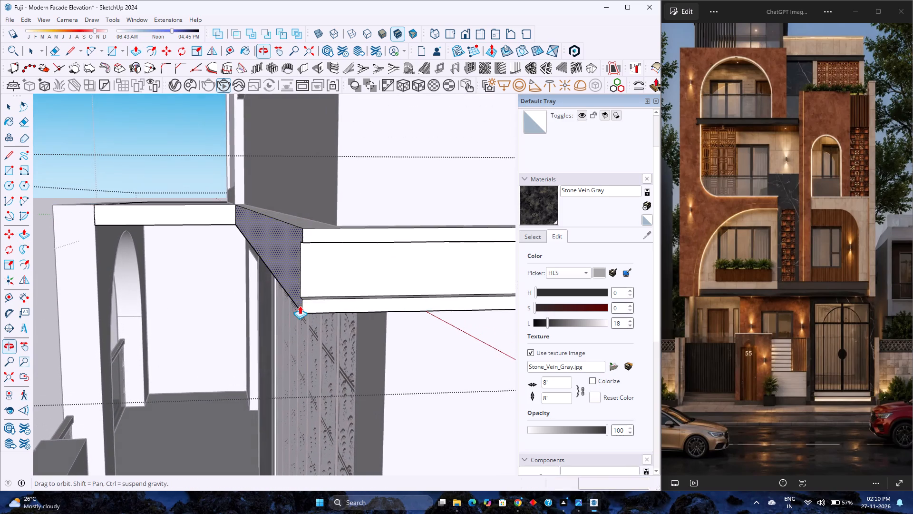
scroll(302, 270, "up", 1)
middle_click_drag(302, 270, 402, 276)
middle_click(402, 276)
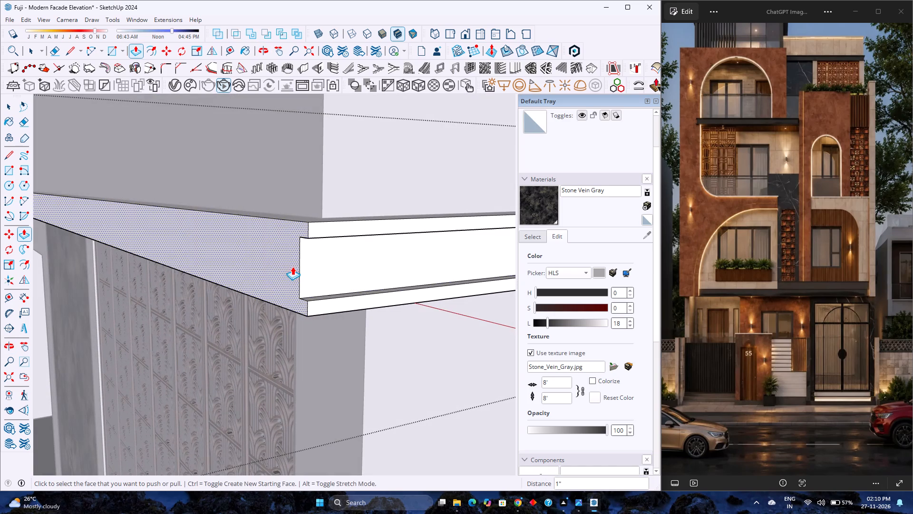
scroll(301, 265, "down", 2)
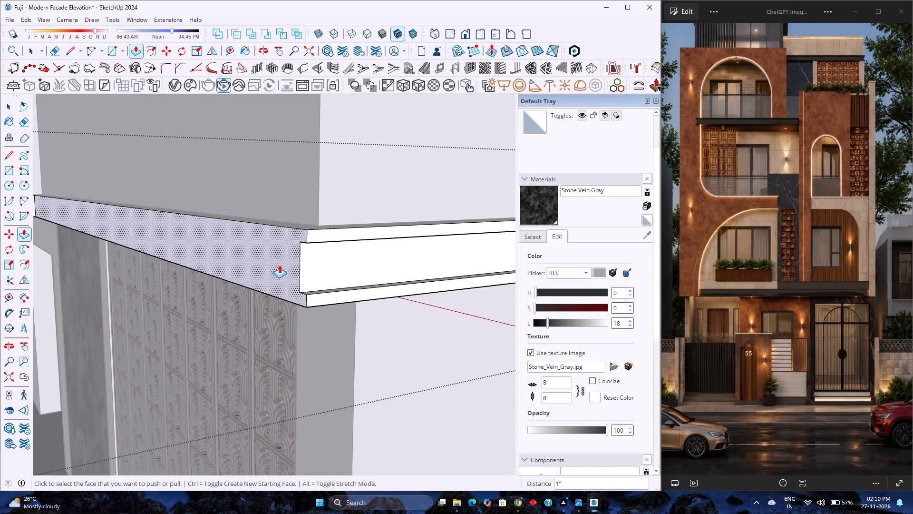
key("space")
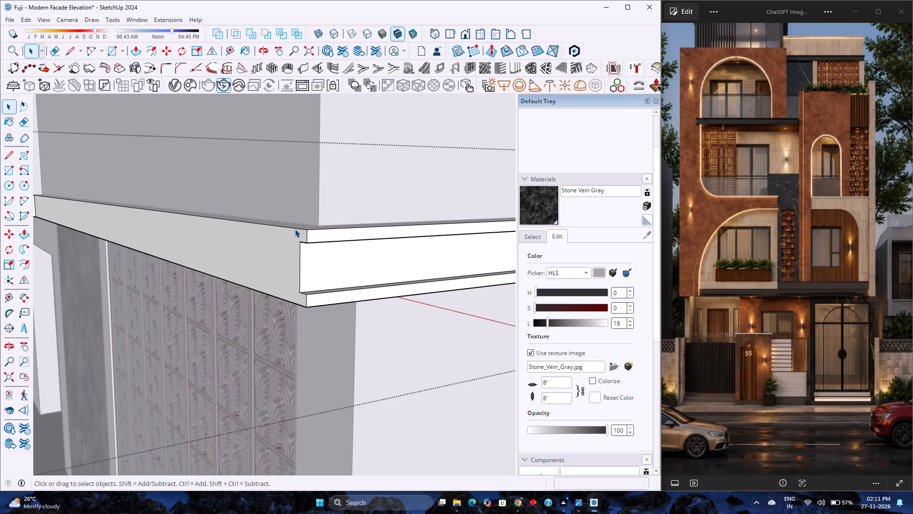
left_click(295, 229)
key("m")
left_click(308, 230)
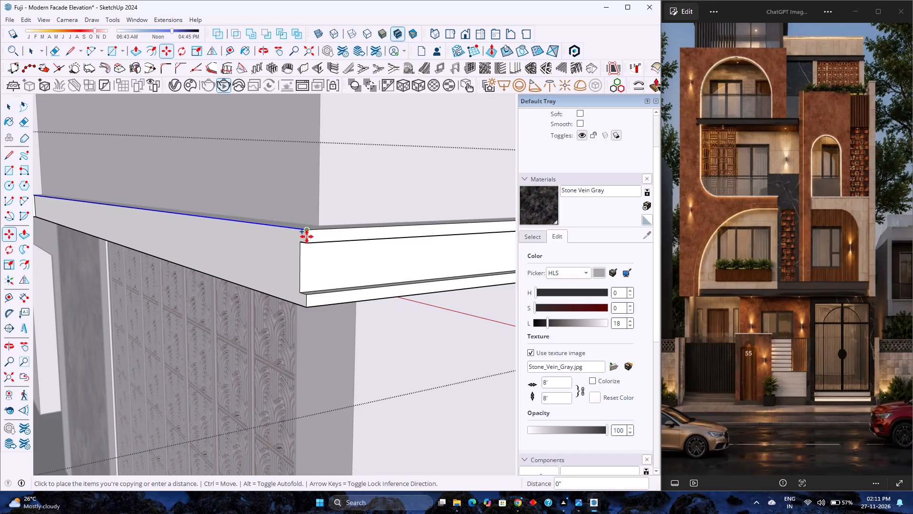
left_click(307, 242)
left_click(308, 241)
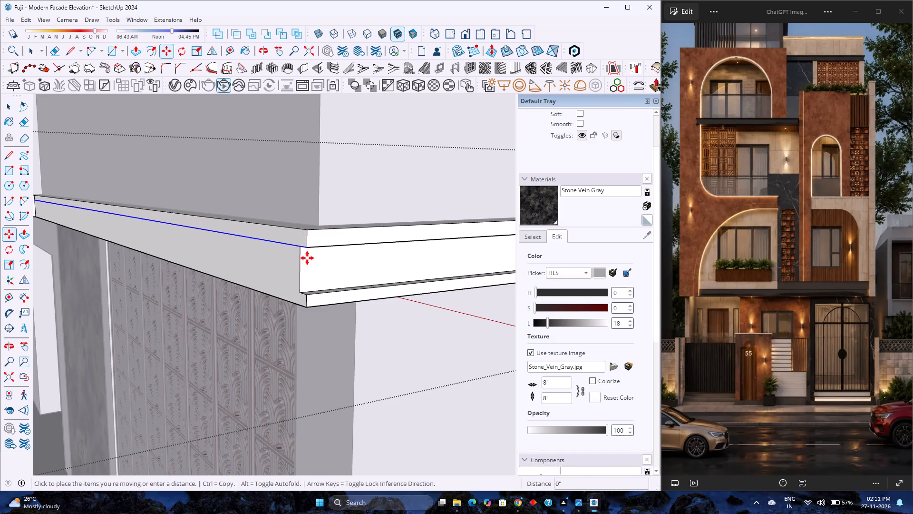
left_click(308, 296)
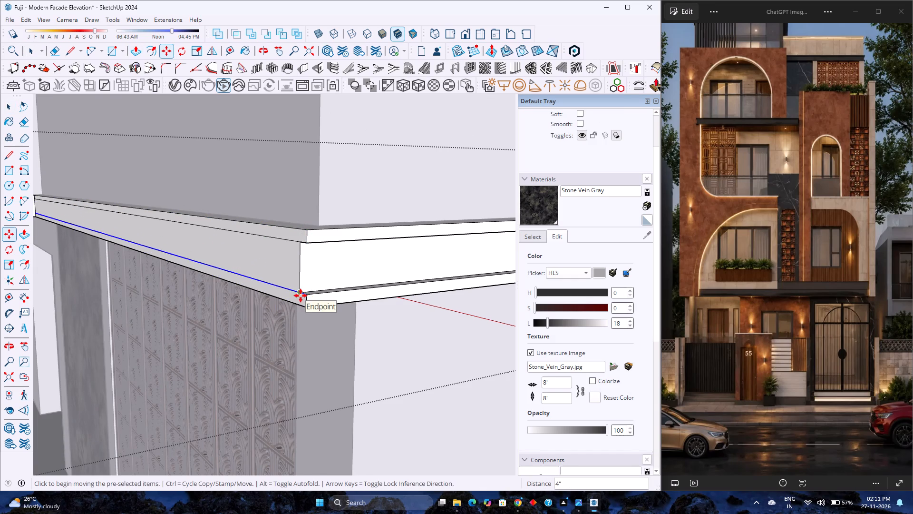
Recess the middle strip of the band's front face inward 1" with Push/Pull.
key("p")
left_click(280, 270)
key("1")
key("Return")
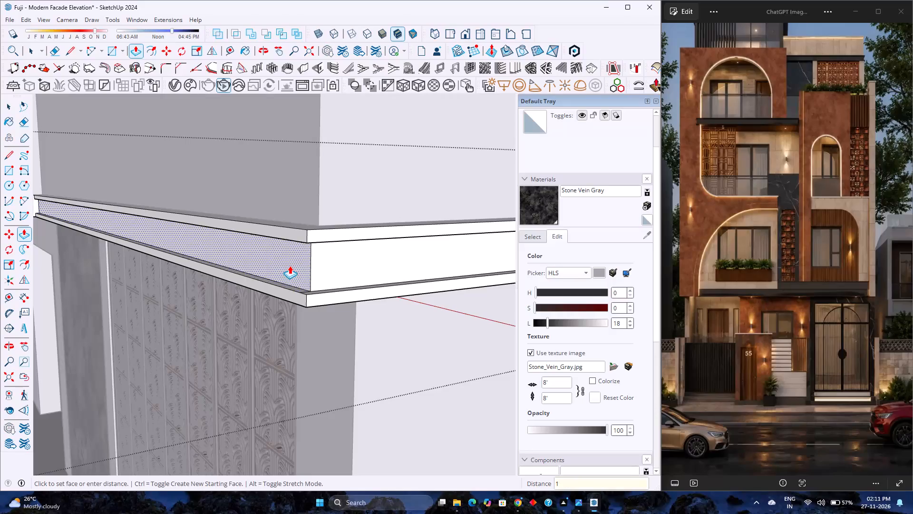
Erase the leftover edges at the groove's corner on the lower ledge and on the underside of the upper ledge.
scroll(299, 285, "up", 3)
key("e")
scroll(299, 285, "up", 3)
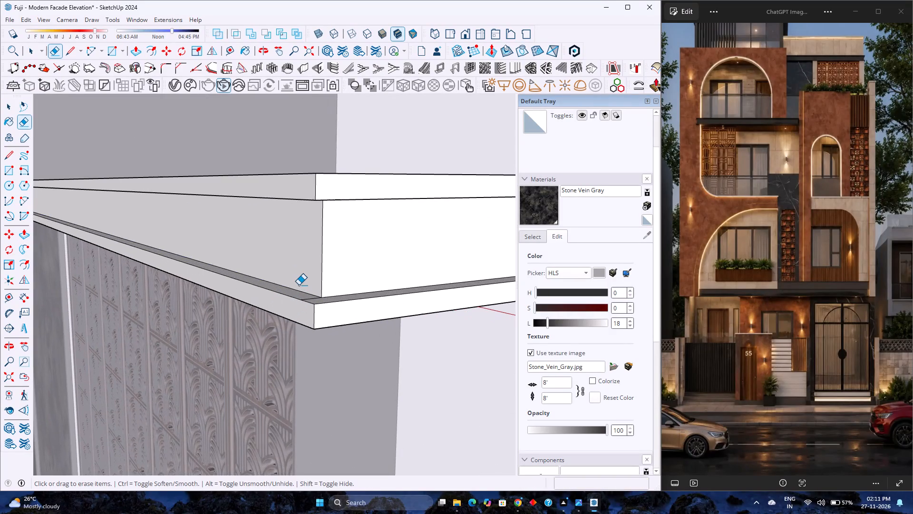
scroll(299, 294, "up", 2)
middle_click_drag(300, 298, 309, 341)
scroll(314, 316, "up", 3)
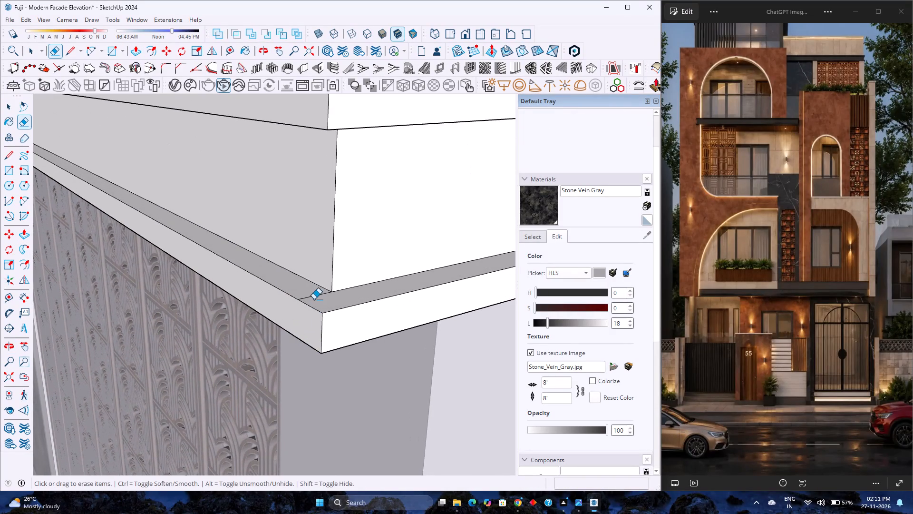
left_click(314, 298)
left_click(312, 296)
scroll(312, 297, "down", 3)
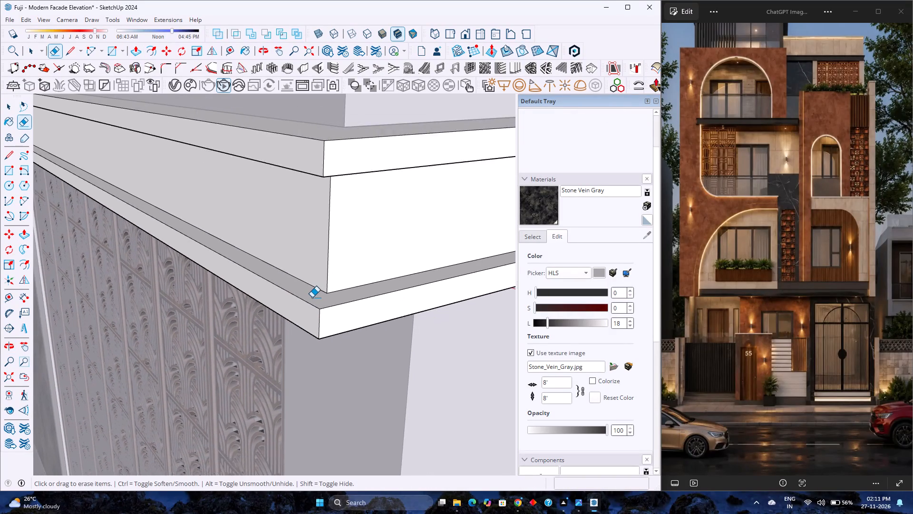
scroll(312, 297, "down", 8)
middle_click_drag(311, 302, 281, 395, "shift")
middle_click_drag(272, 368, 272, 358)
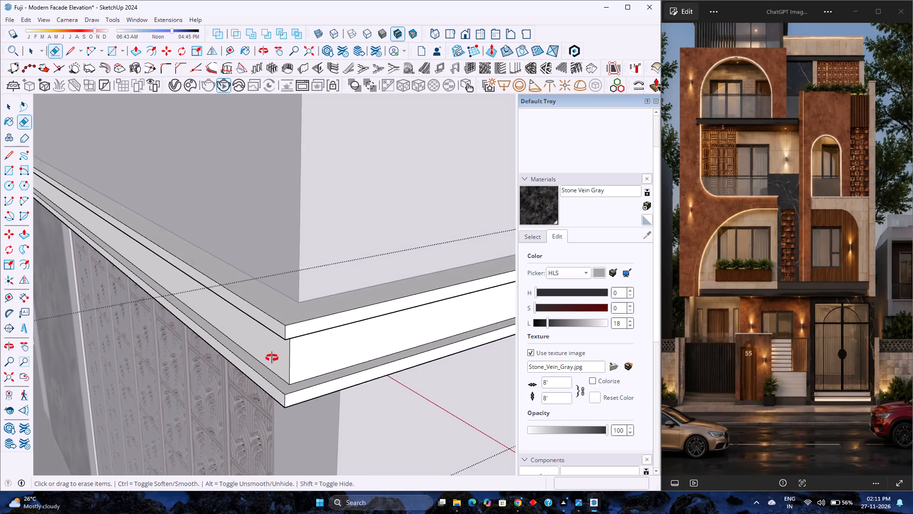
middle_click_drag(272, 358, 373, 183)
middle_click(373, 183)
middle_click_drag(295, 310, 320, 266)
middle_click(320, 266)
scroll(297, 317, "up", 7)
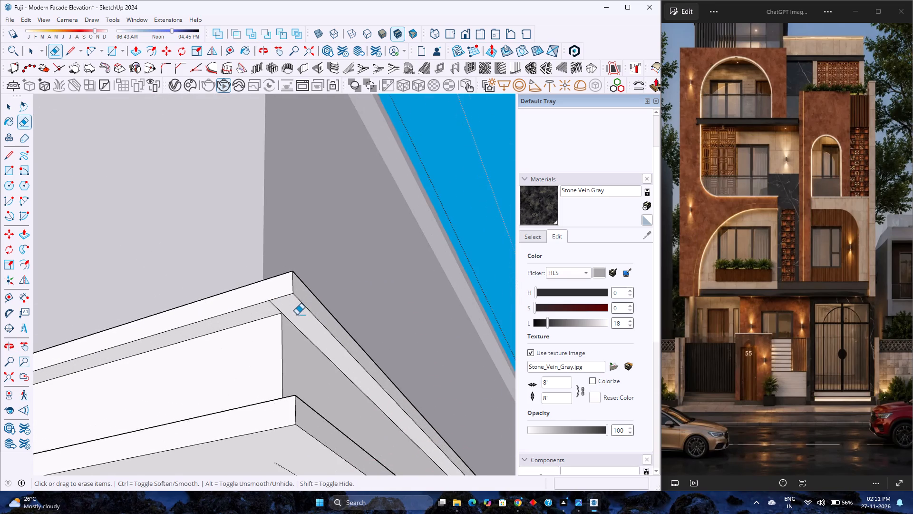
scroll(297, 315, "up", 2)
left_click(268, 304)
scroll(331, 312, "down", 8)
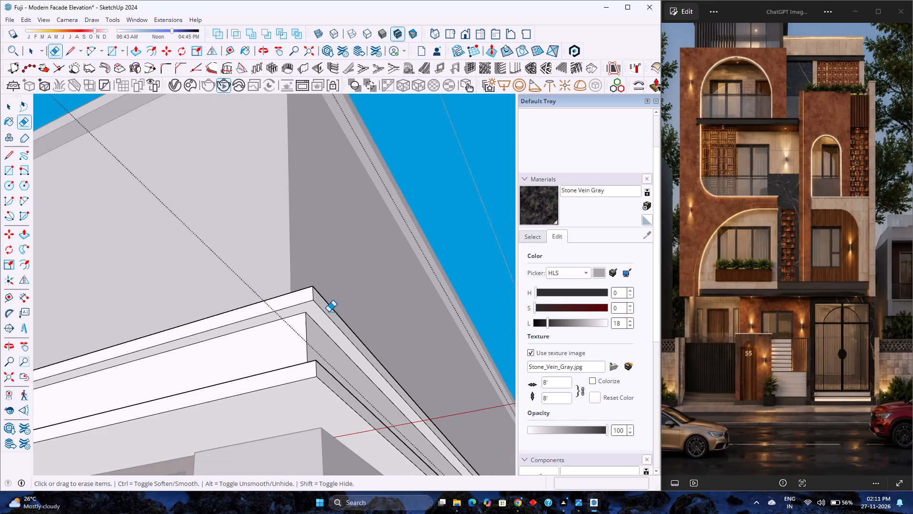
Inspect the grooved slab band's corner from below and from above.
middle_click_drag(327, 309, 270, 364)
middle_click(270, 364)
scroll(290, 328, "down", 6)
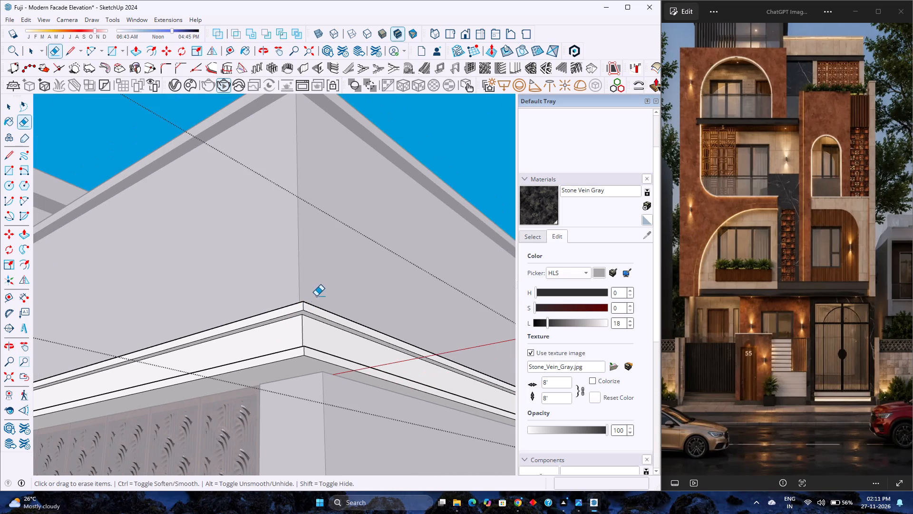
middle_click_drag(316, 296, 311, 371)
scroll(310, 334, "down", 4)
middle_click_drag(326, 326, 315, 336)
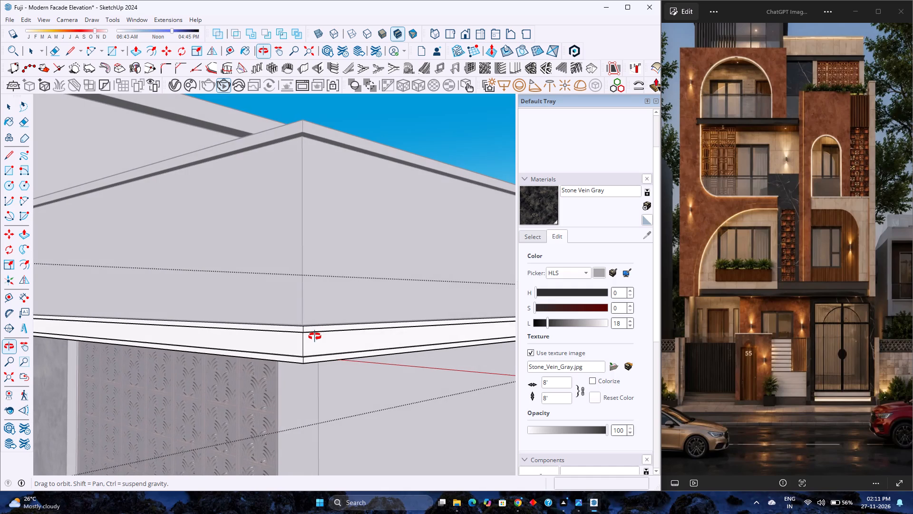
middle_click_drag(315, 336, 312, 340)
middle_click(312, 340)
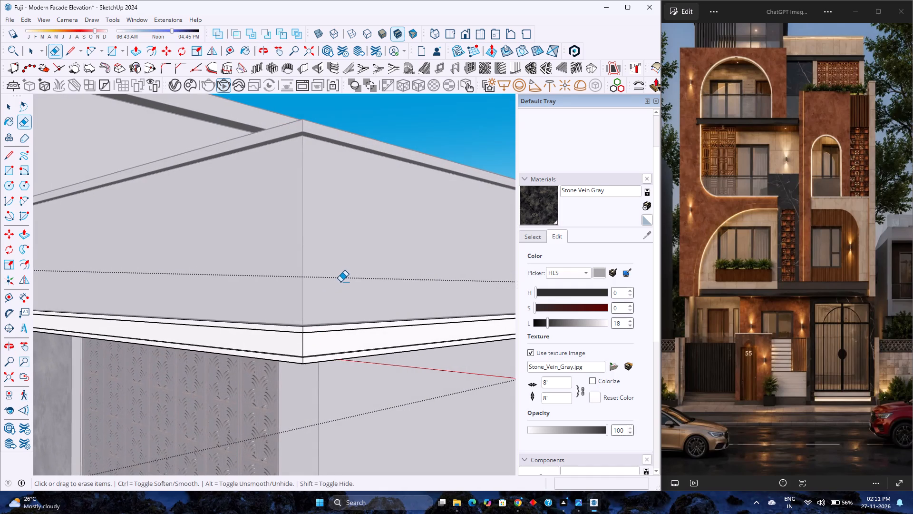
middle_click_drag(340, 282, 327, 420)
middle_click_drag(328, 324, 327, 397)
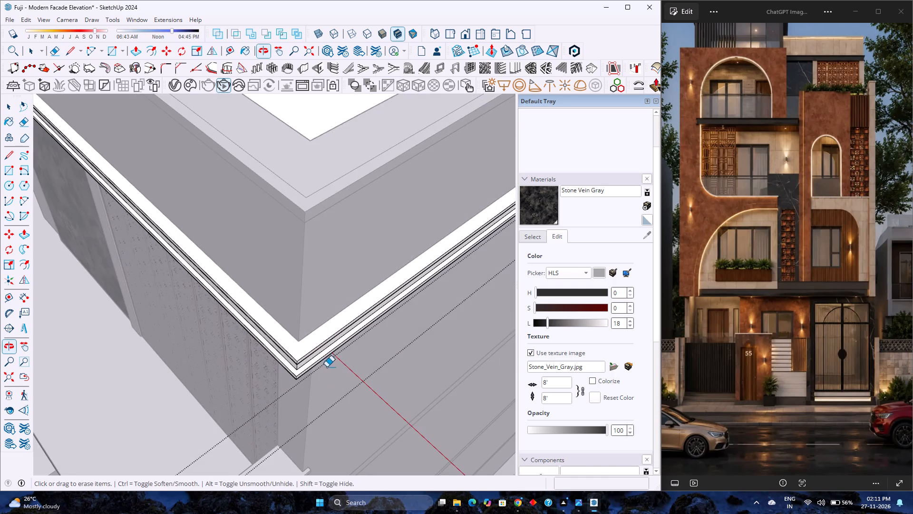
Close the roof slab band for editing and examine the whole facade from the front against the reference image.
scroll(327, 364, "down", 8)
middle_click_drag(230, 374, 276, 294)
middle_click(276, 294)
scroll(276, 293, "down", 4)
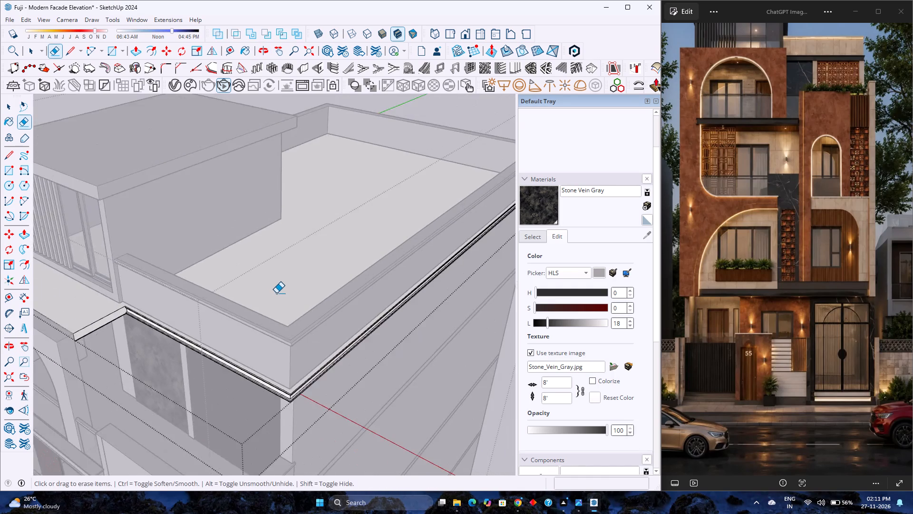
scroll(276, 293, "down", 3)
middle_click_drag(352, 326, 284, 311)
middle_click(284, 311)
key("space")
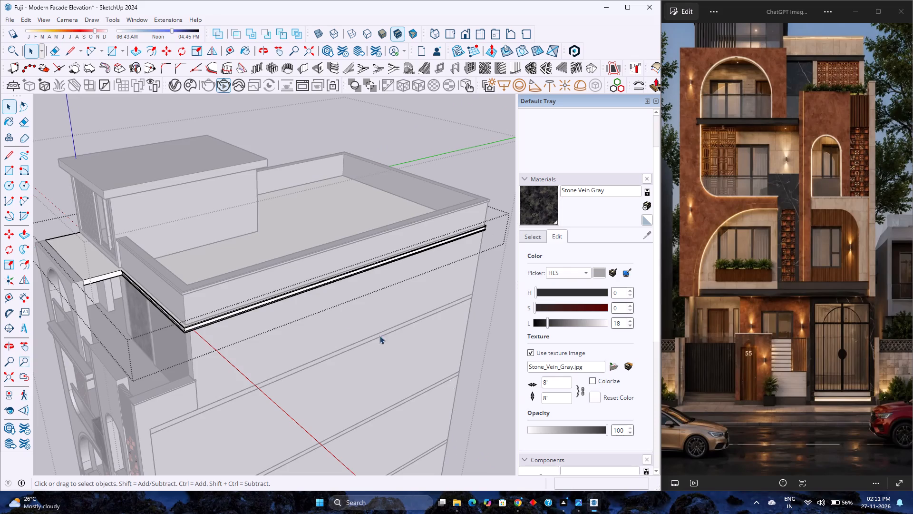
left_click(449, 380)
scroll(446, 363, "down", 3)
middle_click(357, 381)
middle_click_drag(362, 372, 457, 301)
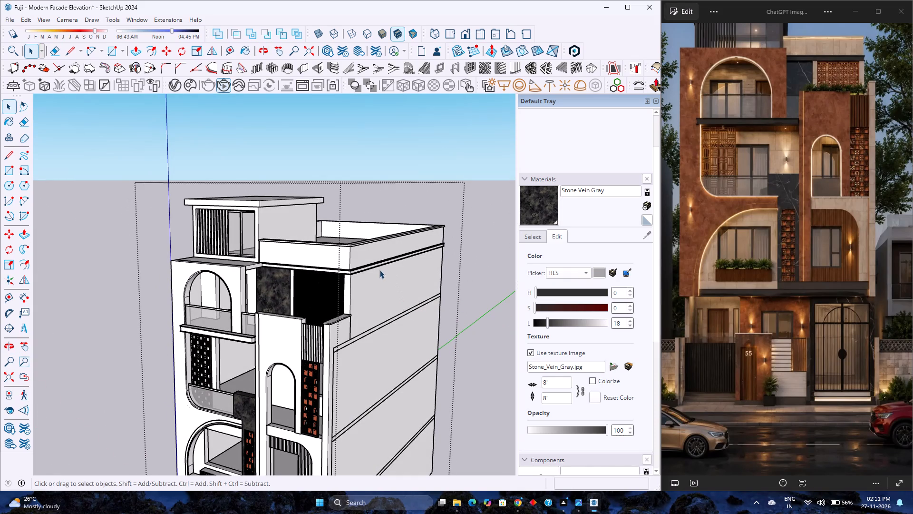
middle_click_drag(283, 318, 358, 282)
scroll(359, 284, "down", 1)
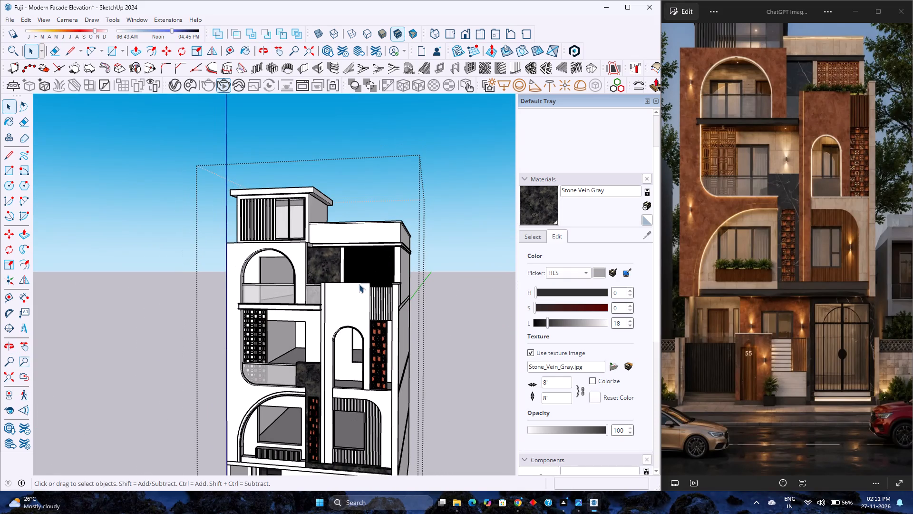
scroll(359, 284, "down", 3)
middle_click_drag(334, 325, 375, 301)
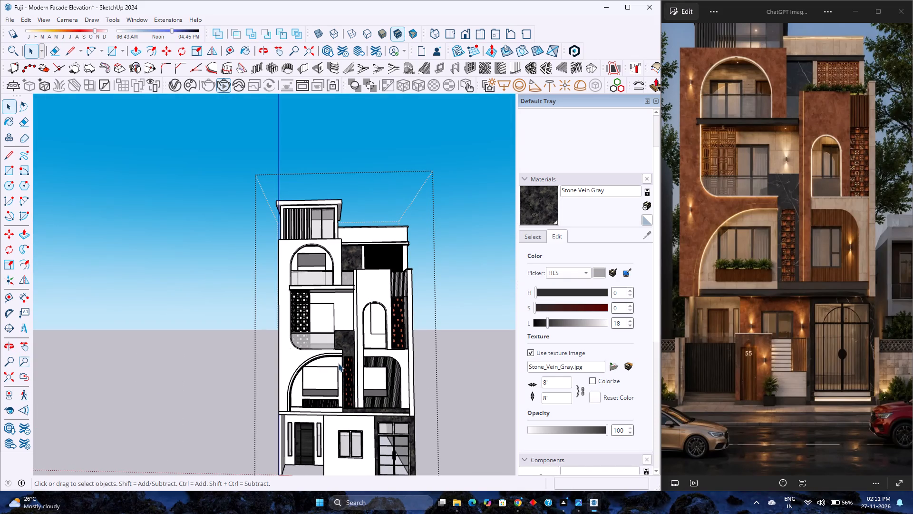
scroll(409, 318, "up", 8)
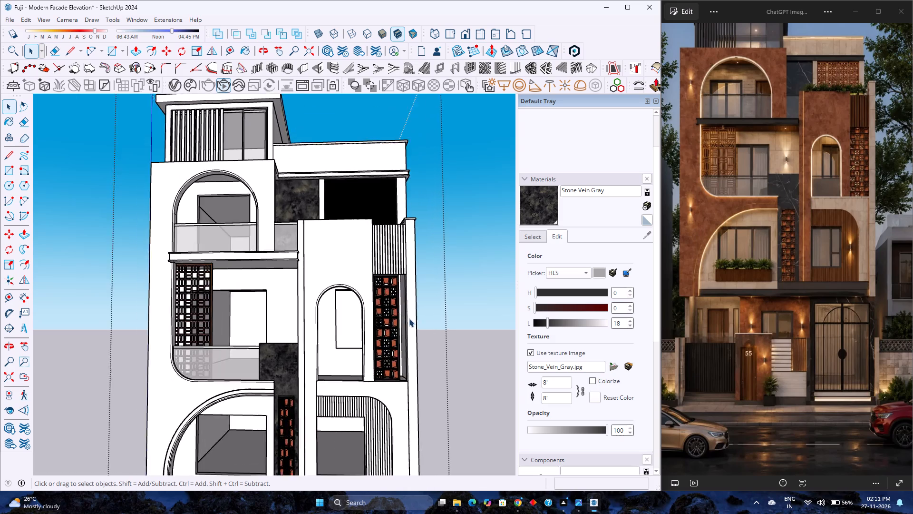
scroll(409, 318, "up", 6)
scroll(275, 324, "down", 5)
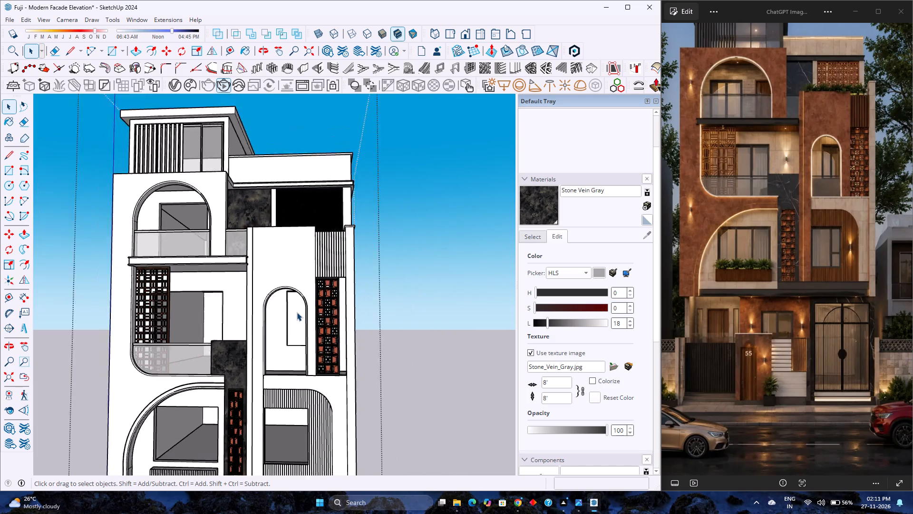
scroll(297, 312, "down", 8)
scroll(267, 405, "up", 7)
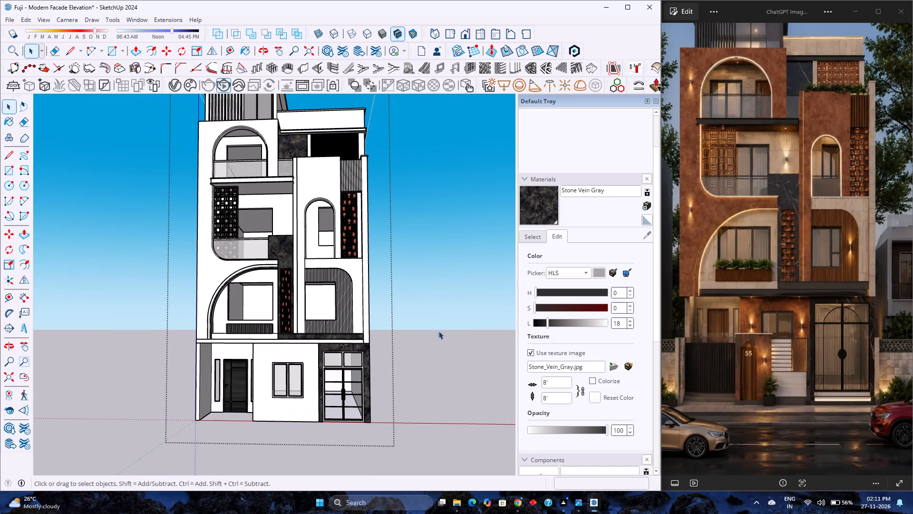
Darken the Stone Vein Gray material by setting its lightness to 14.
left_click(544, 321)
Open the nested group of the tall arched frame wall for editing at its lower outer corner, above the ground floor.
middle_click_drag(321, 323, 343, 390)
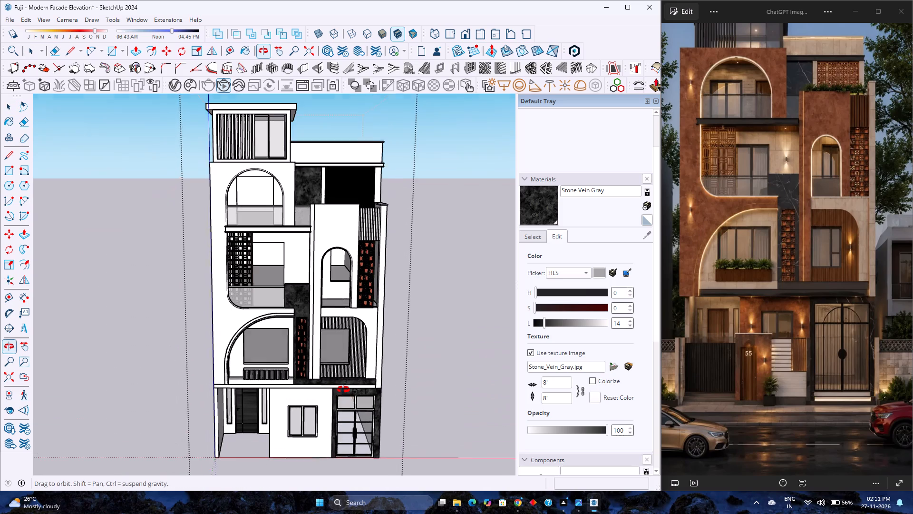
middle_click_drag(343, 390, 342, 390)
middle_click(342, 390)
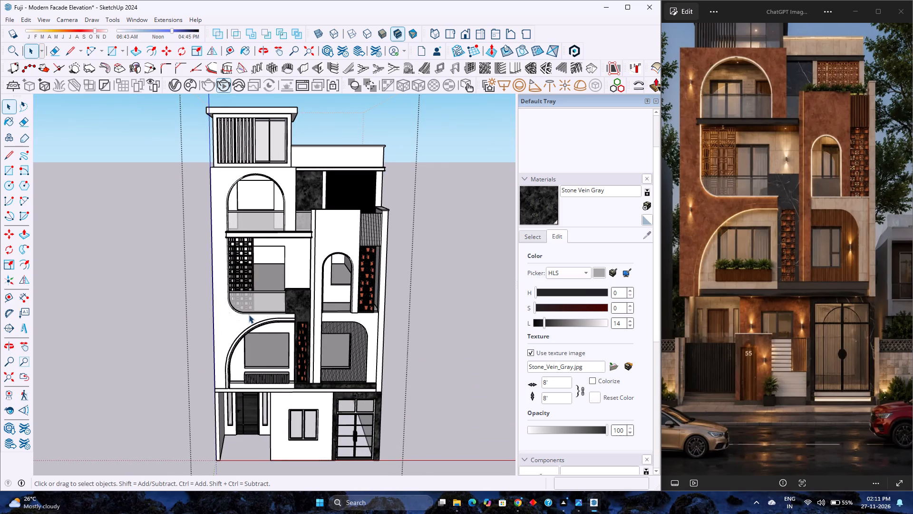
scroll(249, 315, "up", 3)
double_click(235, 322)
scroll(235, 322, "up", 3)
left_click(235, 322)
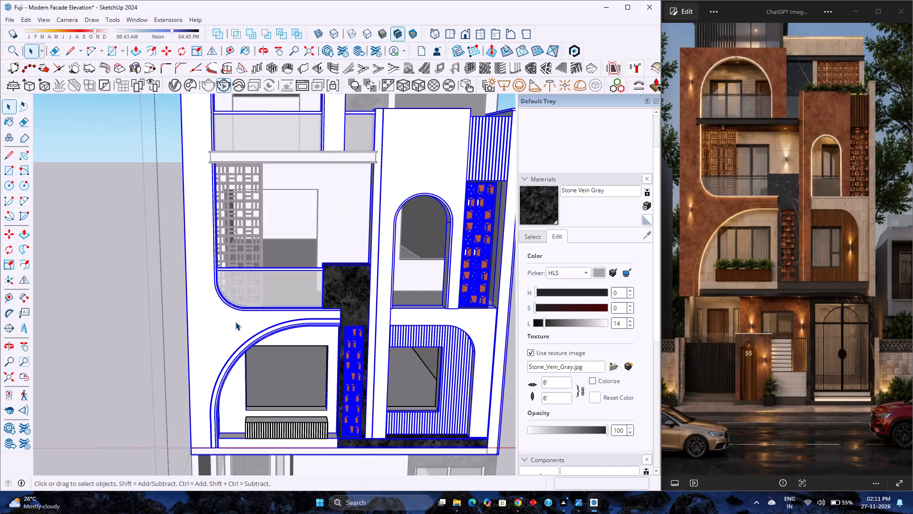
double_click(235, 322)
left_click(213, 326)
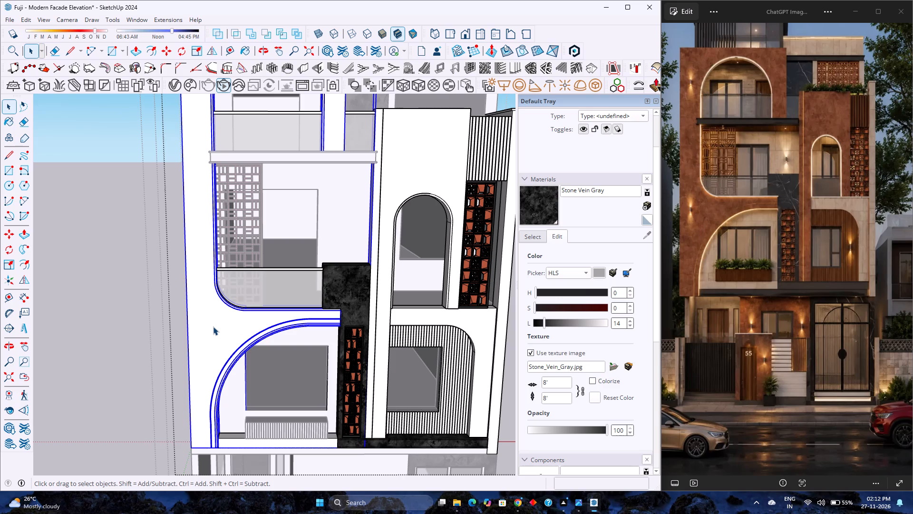
middle_click_drag(163, 379, 232, 299)
middle_click(233, 299)
scroll(233, 299, "down", 2)
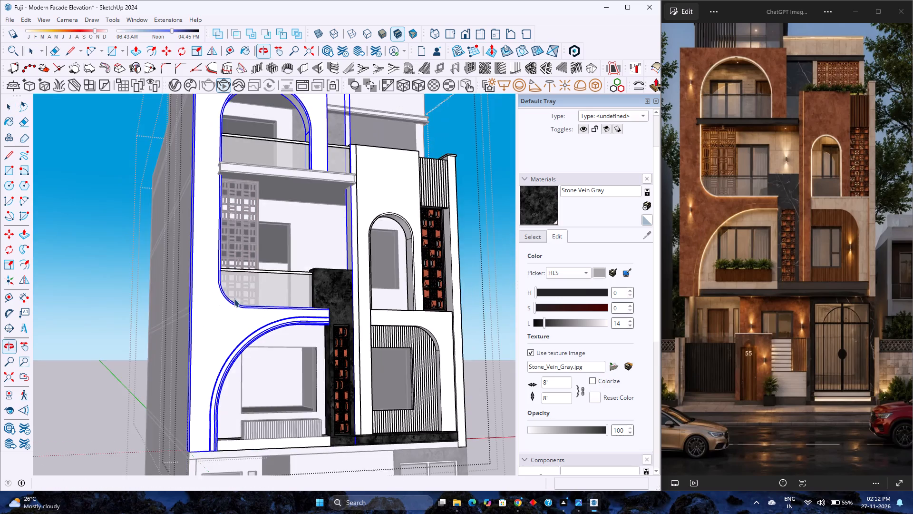
scroll(234, 298, "down", 5)
scroll(211, 426, "up", 2)
scroll(221, 363, "up", 8)
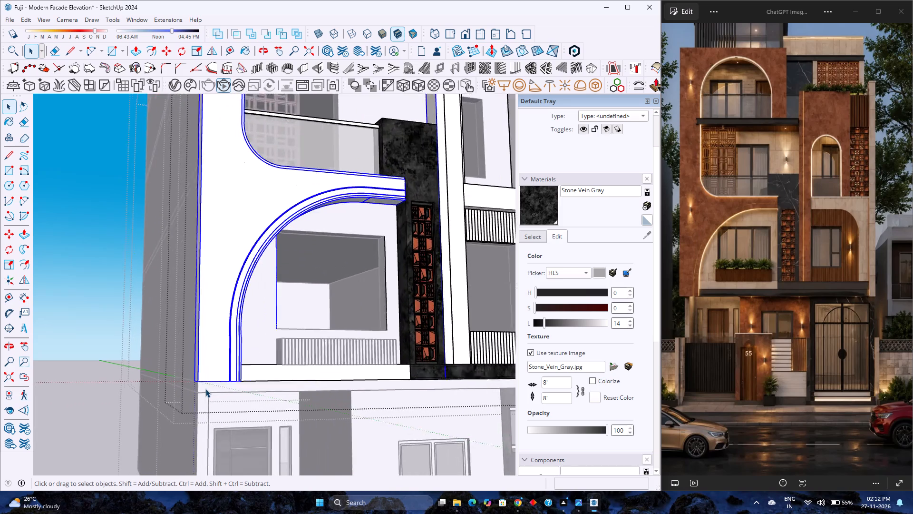
scroll(205, 389, "up", 4)
middle_click_drag(207, 386, 432, 312)
scroll(202, 356, "up", 3)
middle_click_drag(192, 348, 192, 349)
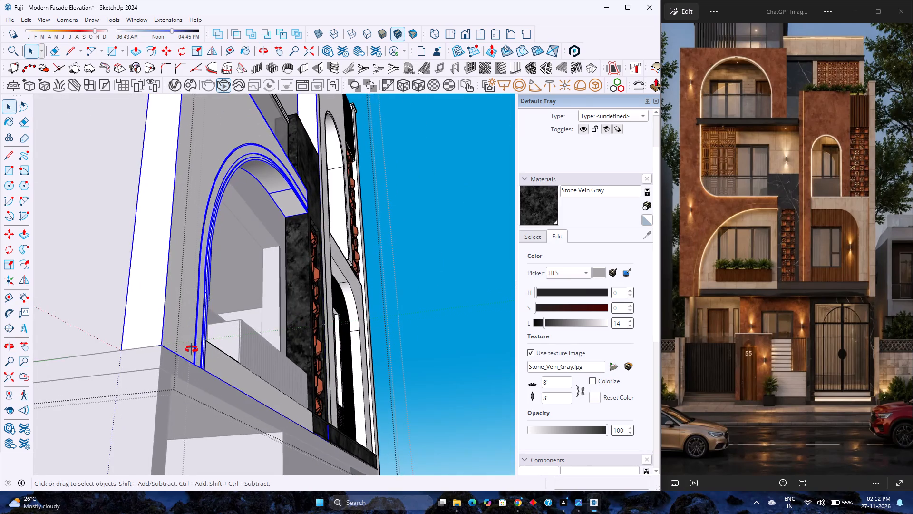
middle_click_drag(192, 349, 176, 431)
double_click(170, 348)
Pull the arched frame wall's main front face outward 1" with Push/Pull.
scroll(170, 348, "up", 3)
middle_click_drag(184, 346, 166, 368)
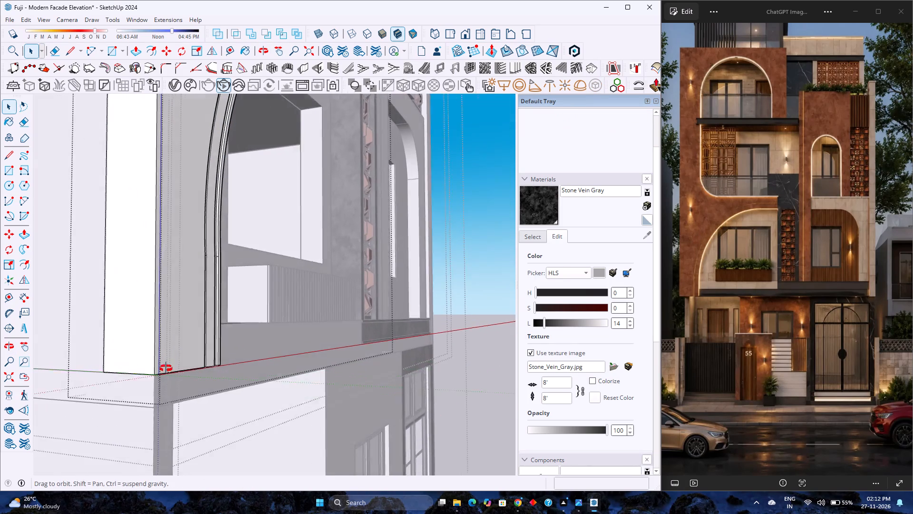
middle_click_drag(166, 368, 139, 416)
middle_click(139, 416)
scroll(164, 371, "down", 4)
scroll(203, 346, "up", 7)
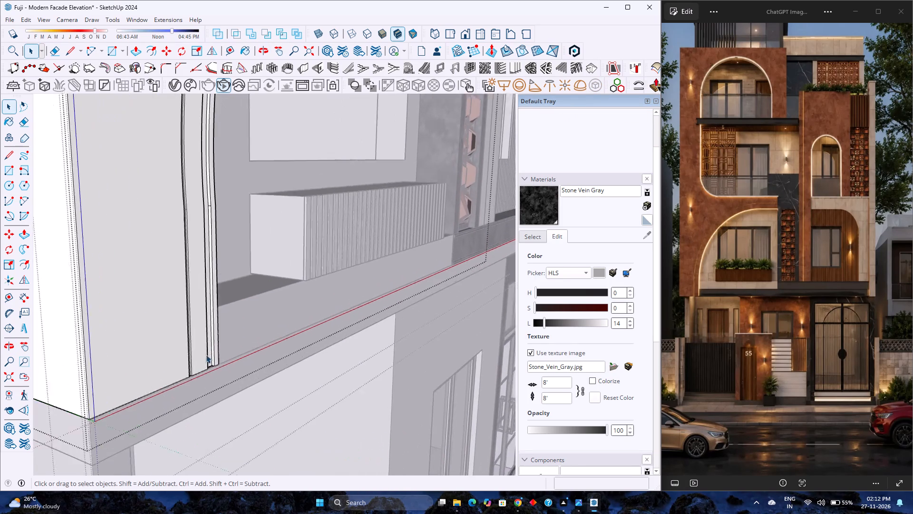
scroll(206, 355, "up", 2)
middle_click_drag(206, 355, 126, 415)
middle_click(126, 415)
scroll(162, 382, "up", 4)
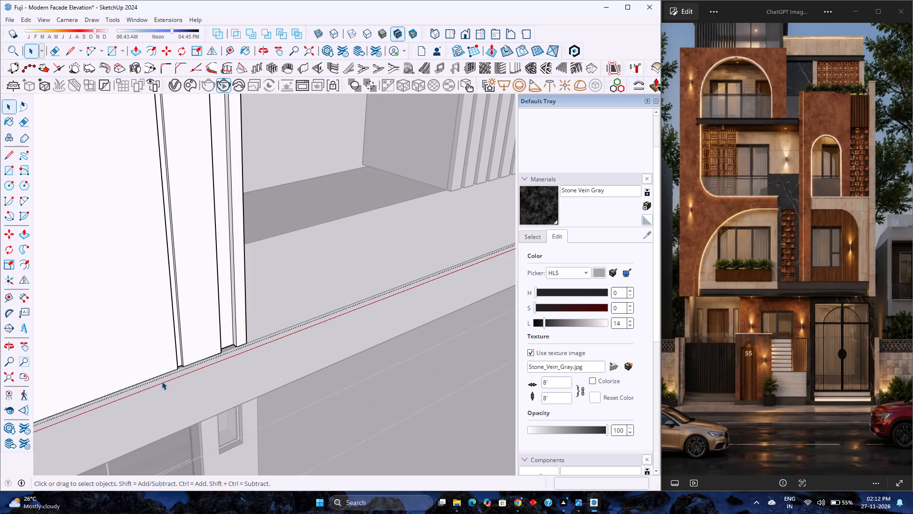
key("p")
left_click(162, 350)
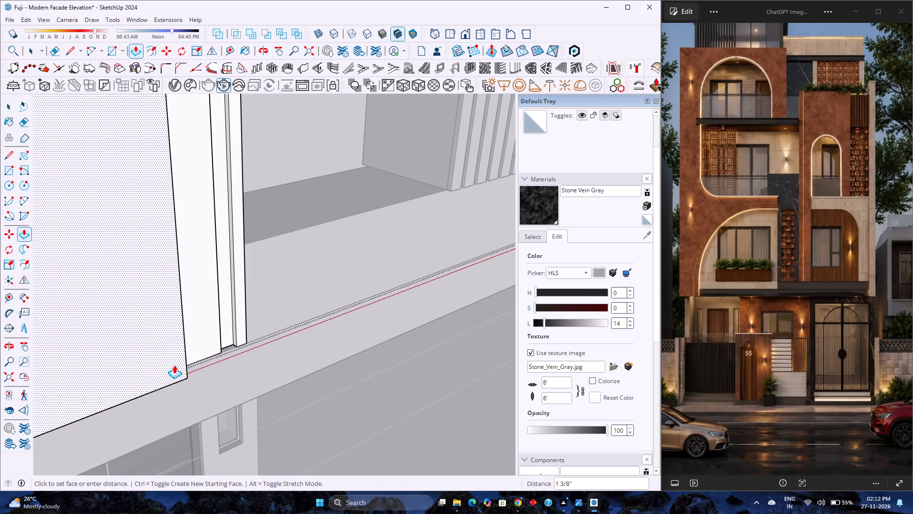
key("1")
key("Return")
Repeat the 1" Push/Pull on the arch border's remaining front faces, including both grooves and the inner edge strip.
scroll(194, 363, "up", 2)
middle_click_drag(194, 363, 91, 387)
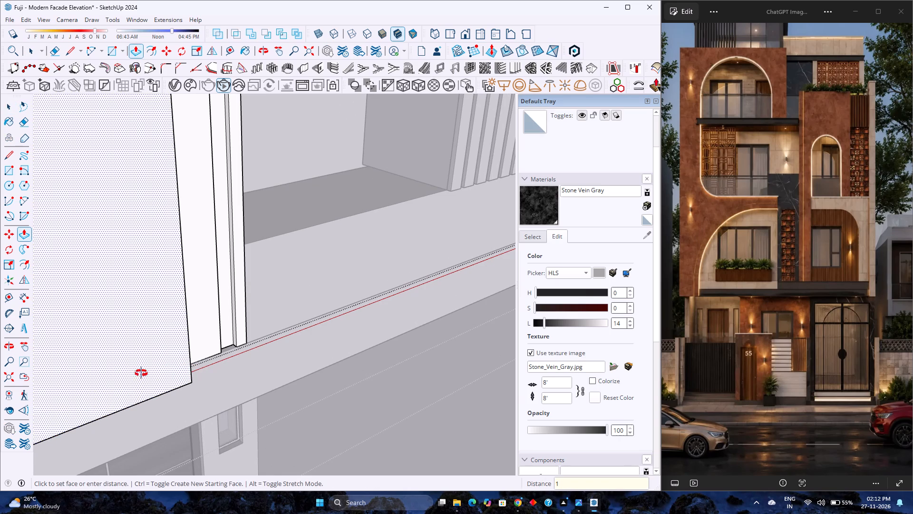
middle_click_drag(224, 370, 64, 390)
middle_click(64, 390)
scroll(147, 329, "up", 4)
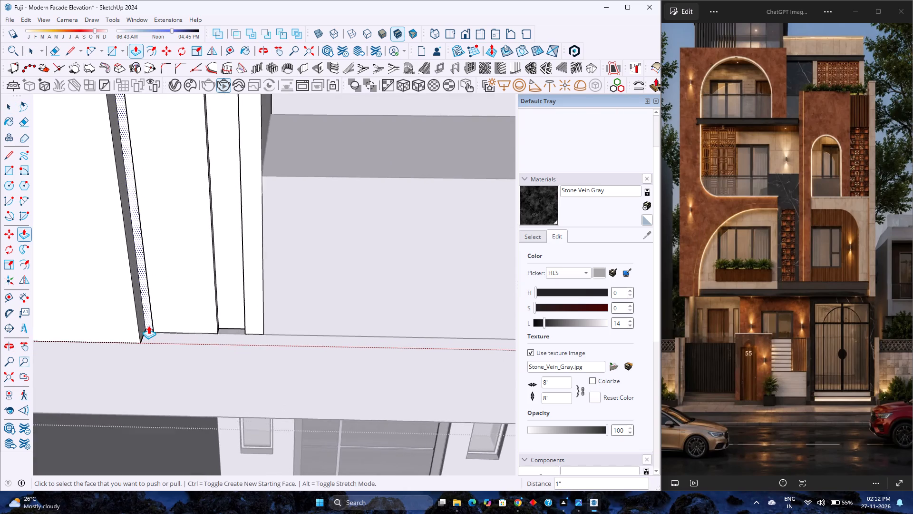
scroll(148, 326, "up", 1)
double_click(148, 324)
double_click(175, 314)
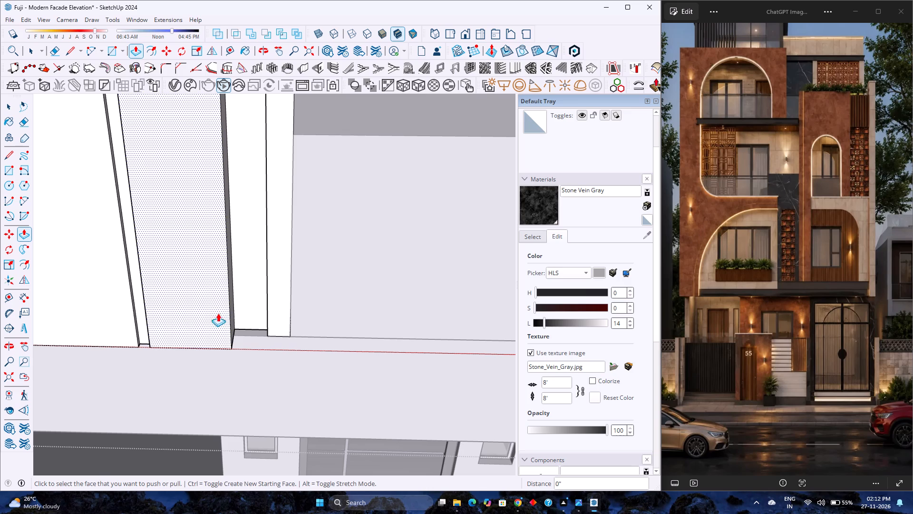
double_click(254, 299)
double_click(280, 299)
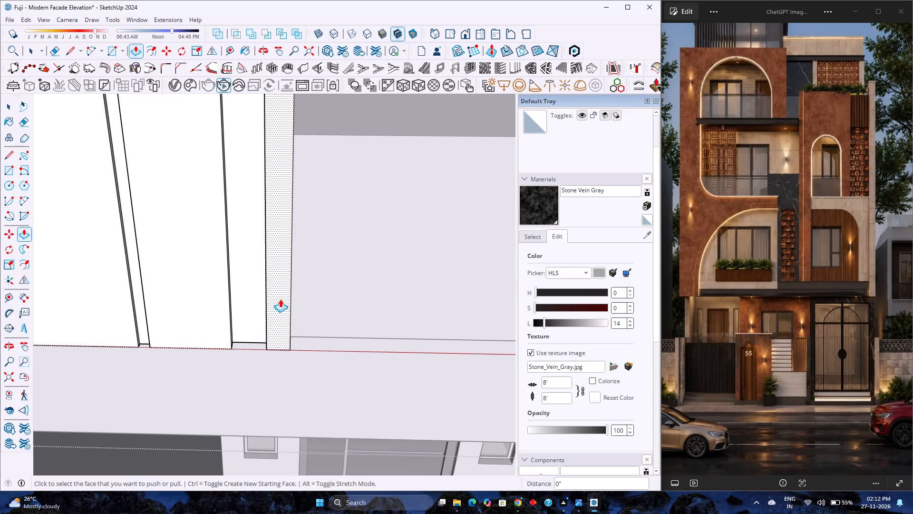
Draw a 2' line along the red axis across the frame wall's underside, from the outer corner to the arch's inner edge.
scroll(255, 346, "down", 20)
scroll(255, 346, "down", 1)
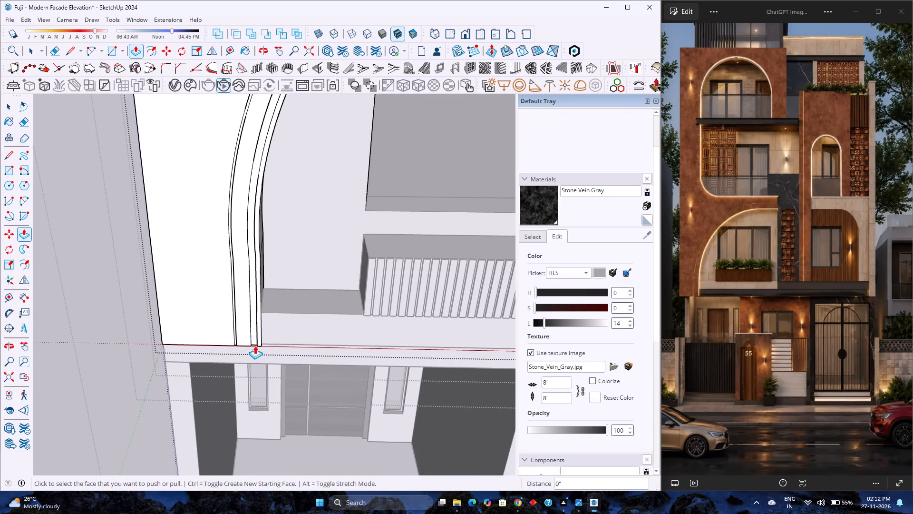
middle_click_drag(221, 351, 434, 277)
middle_click(434, 277)
scroll(207, 379, "up", 2)
middle_click_drag(203, 369, 367, 252)
middle_click(367, 252)
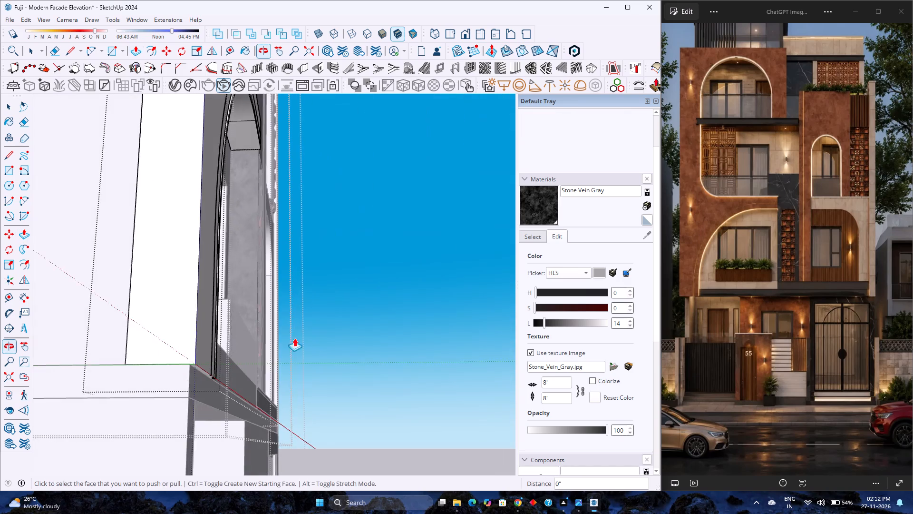
scroll(148, 386, "up", 4)
middle_click_drag(176, 366, 213, 304)
scroll(207, 389, "up", 7)
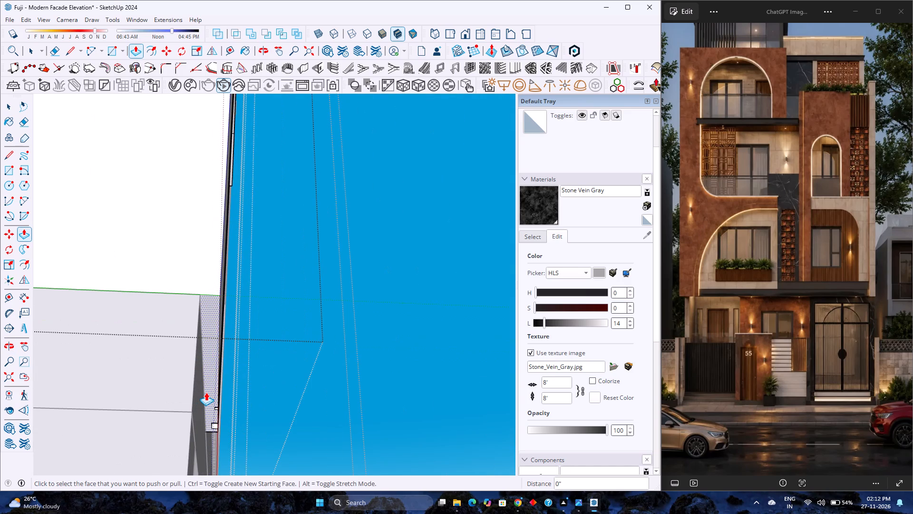
key("l")
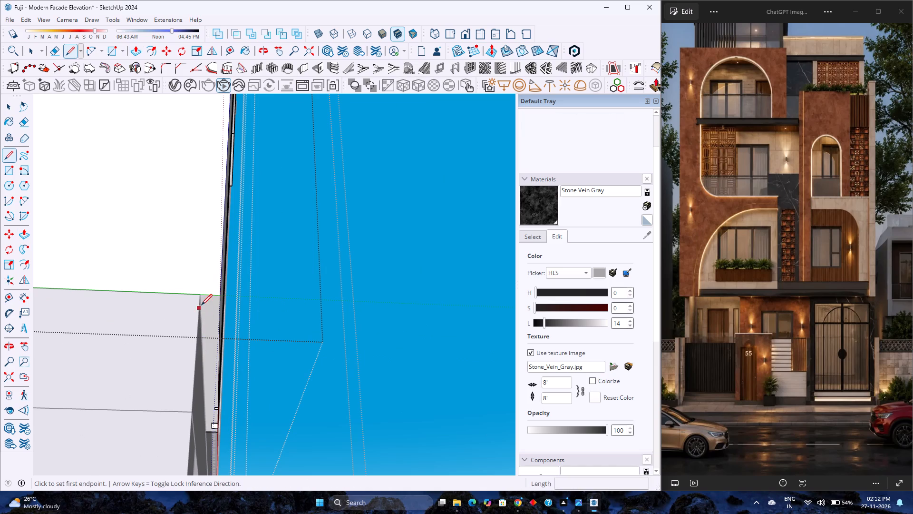
left_click(201, 295)
middle_click_drag(199, 370, 74, 352)
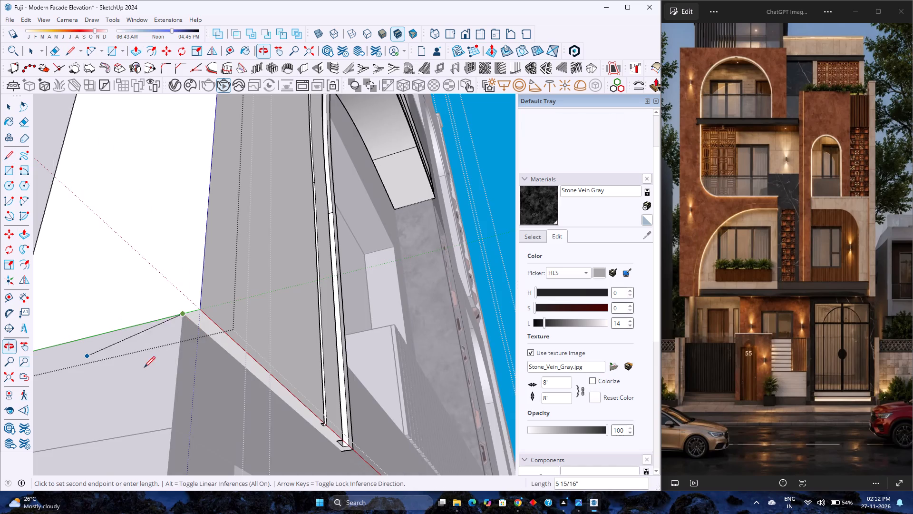
key("Right")
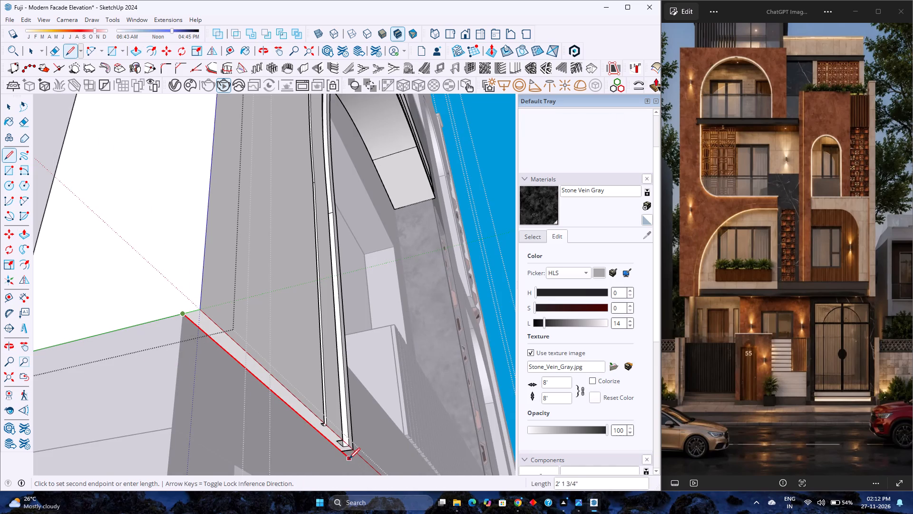
scroll(349, 460, "up", 8)
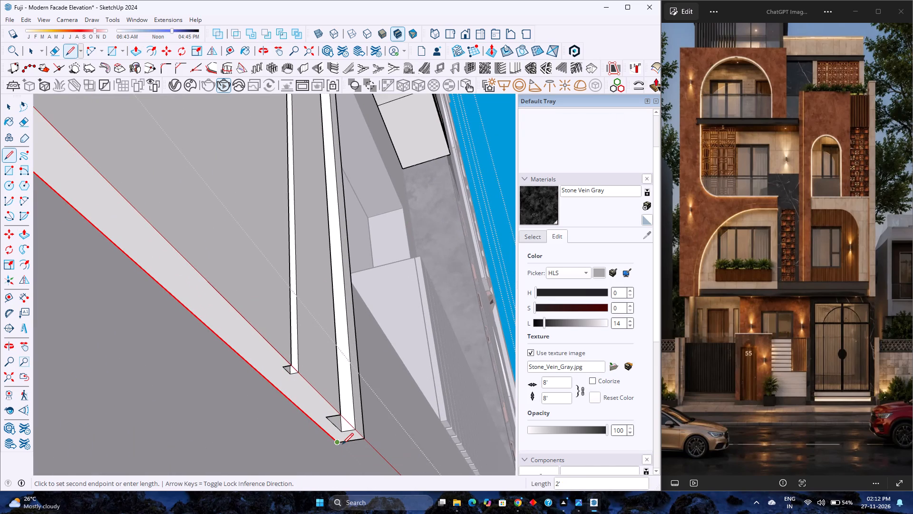
left_click(342, 444)
Extend the narrow underside strip of the frame wall downward with Push/Pull so it covers the floor slab's front edge.
key("p")
left_click(310, 409)
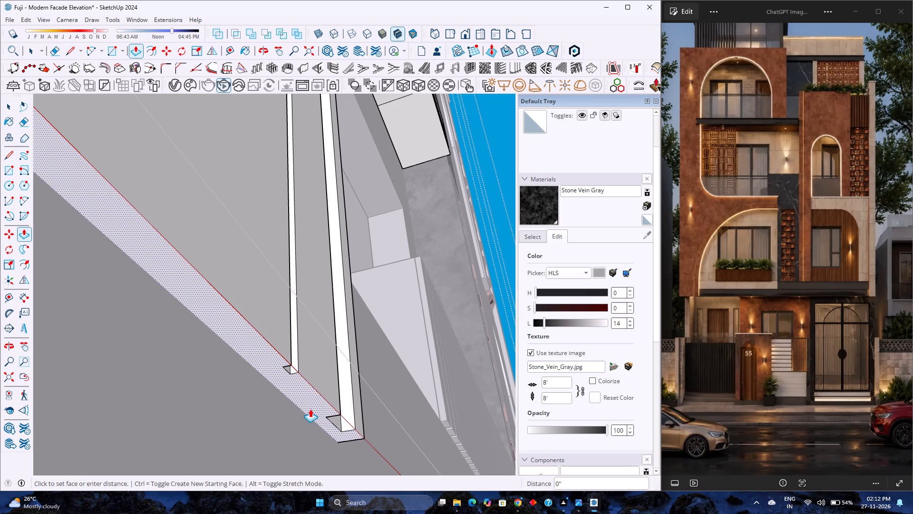
scroll(299, 425, "down", 11)
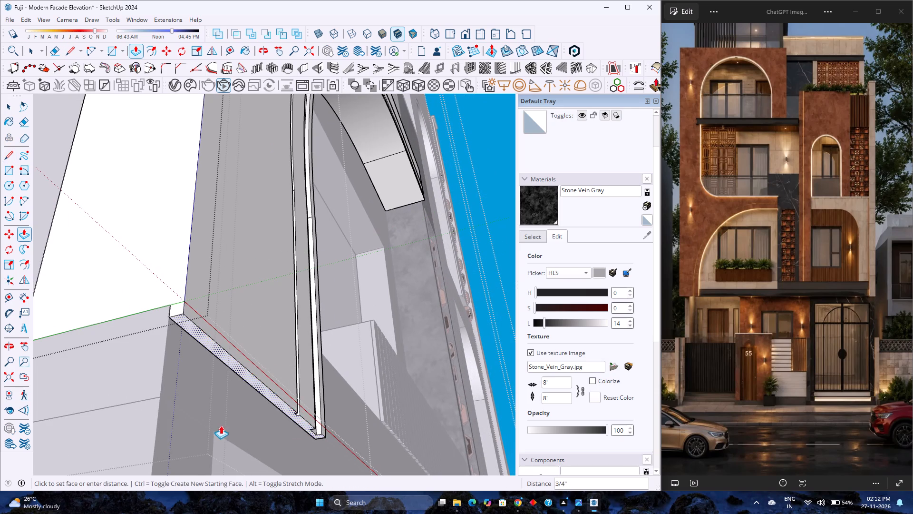
left_click(217, 435)
scroll(238, 397, "down", 3)
middle_click_drag(250, 394, 139, 415)
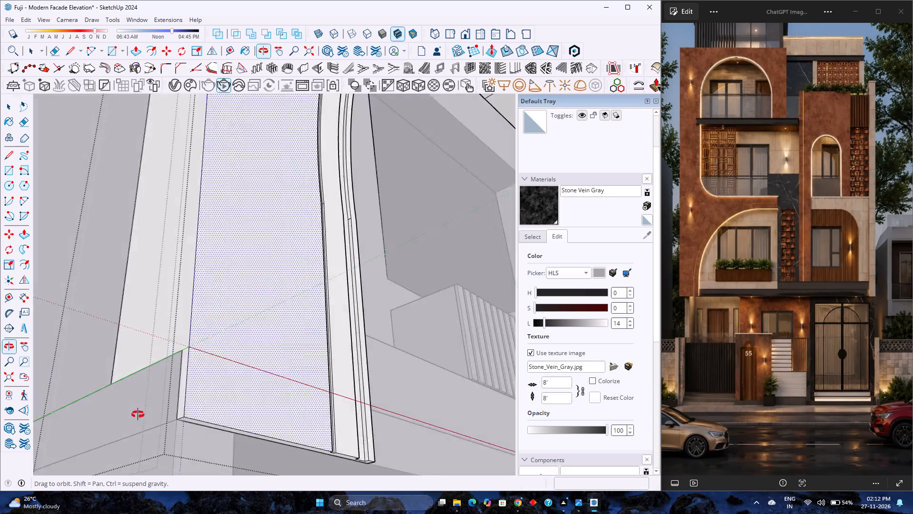
middle_click(138, 415)
scroll(231, 373, "down", 8)
middle_click_drag(232, 373, 168, 428)
key("space")
scroll(233, 380, "down", 1)
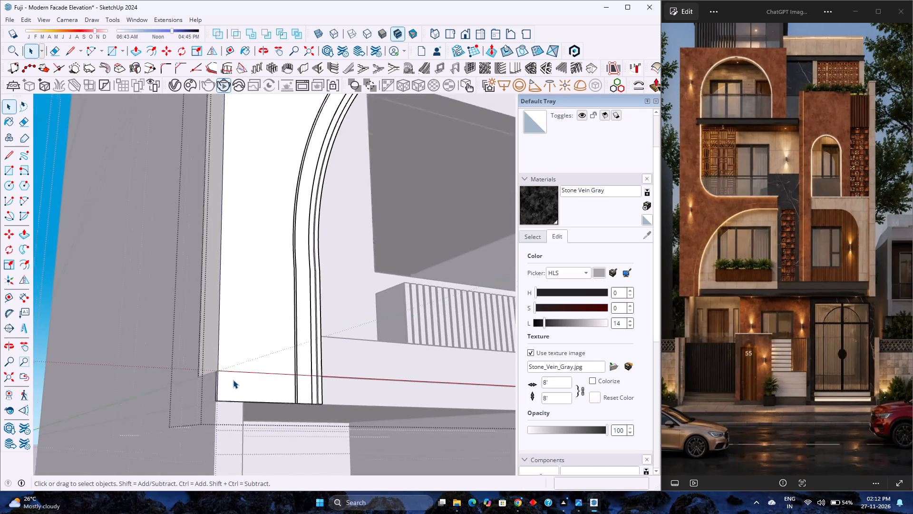
Examine the whole front facade and the lower arched frame wall from several angles against the reference image.
scroll(233, 380, "down", 11)
middle_click_drag(243, 374, 155, 403)
scroll(182, 390, "down", 3)
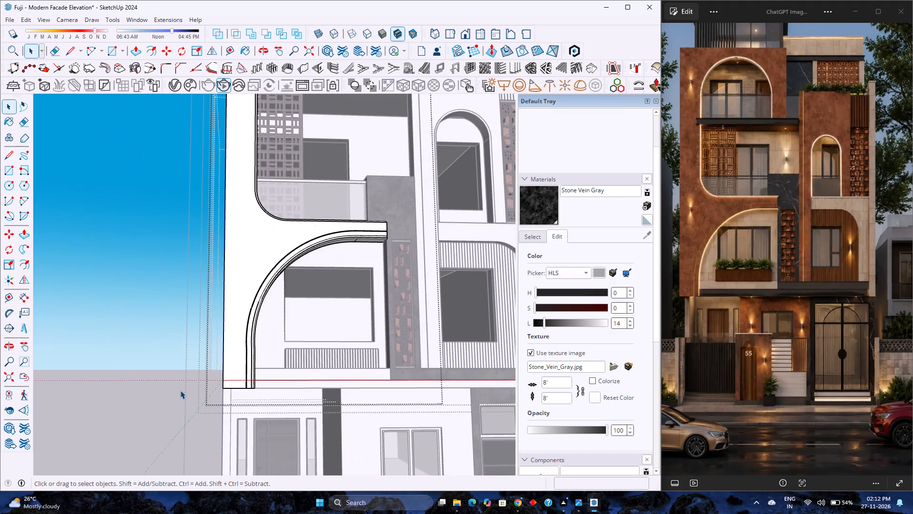
left_click(167, 392)
scroll(158, 395, "down", 3)
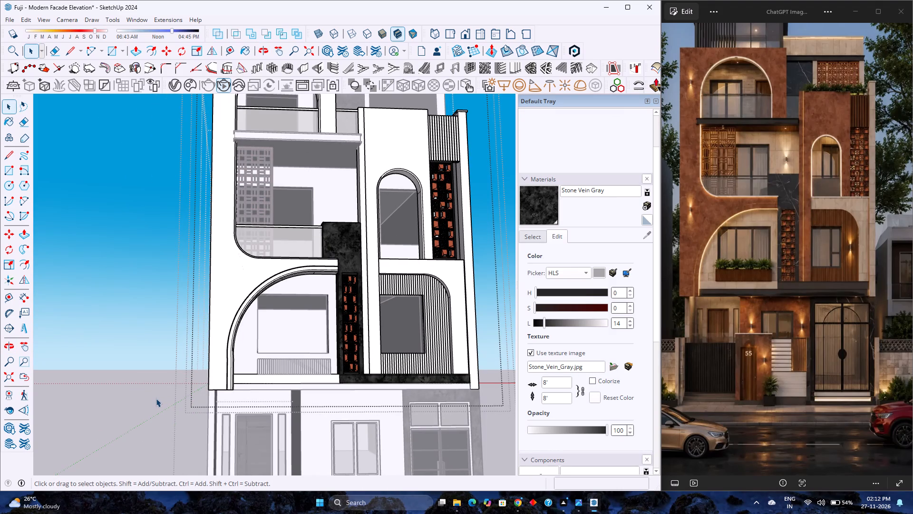
scroll(218, 385, "down", 4)
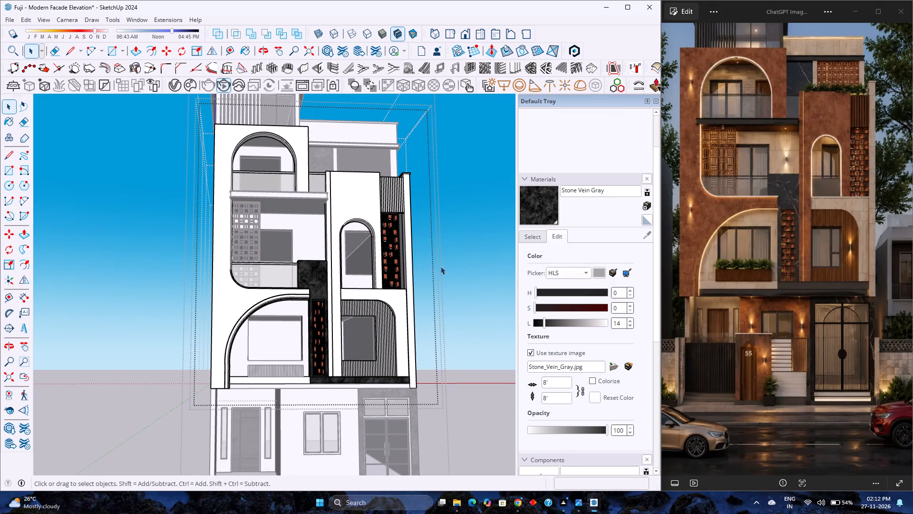
left_click(455, 264)
middle_click_drag(360, 276, 323, 319)
scroll(315, 316, "down", 4)
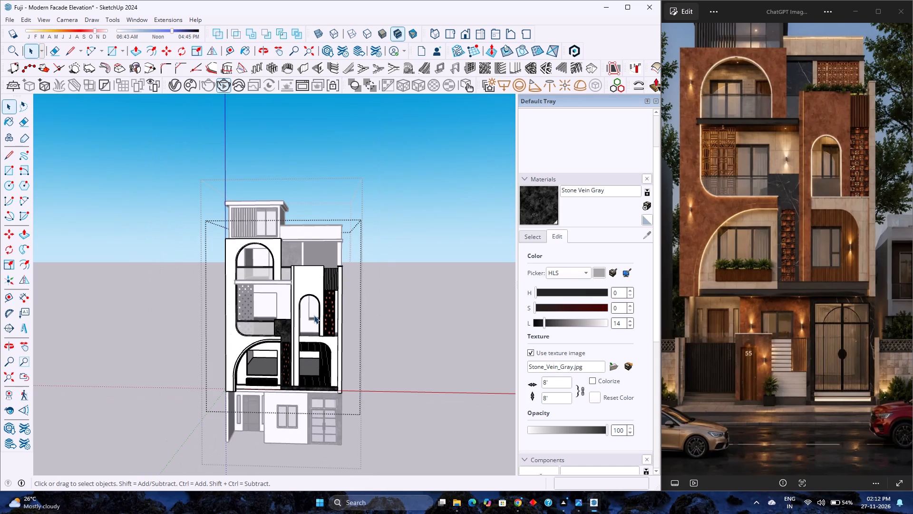
scroll(242, 332, "up", 6)
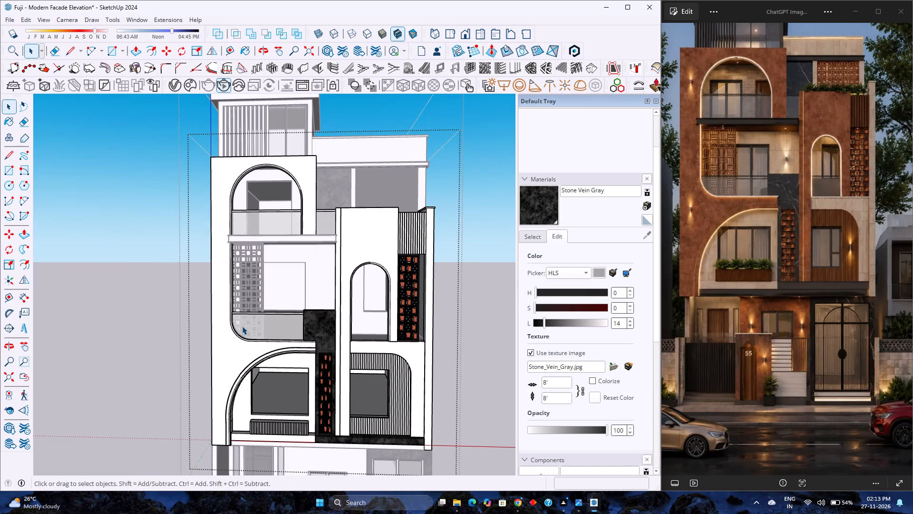
scroll(242, 326, "down", 3)
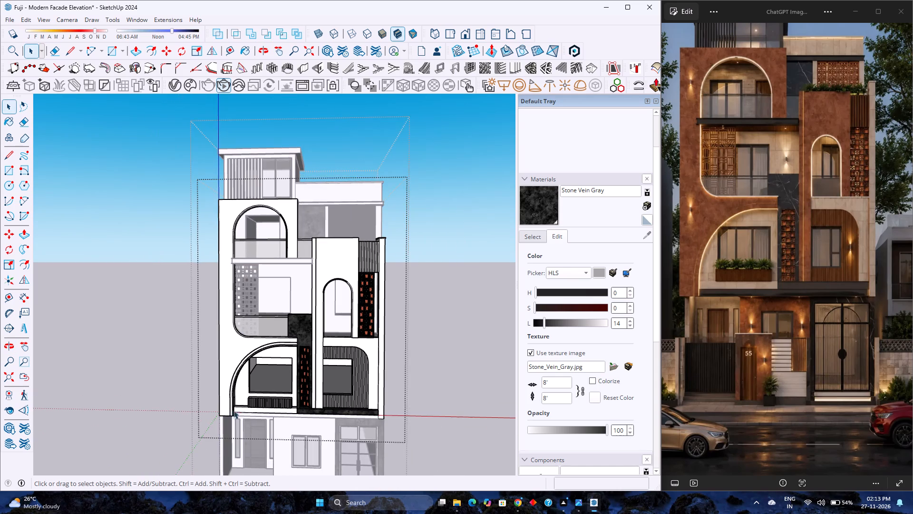
scroll(245, 430, "up", 7)
scroll(296, 412, "up", 2)
middle_click_drag(296, 412, 219, 415)
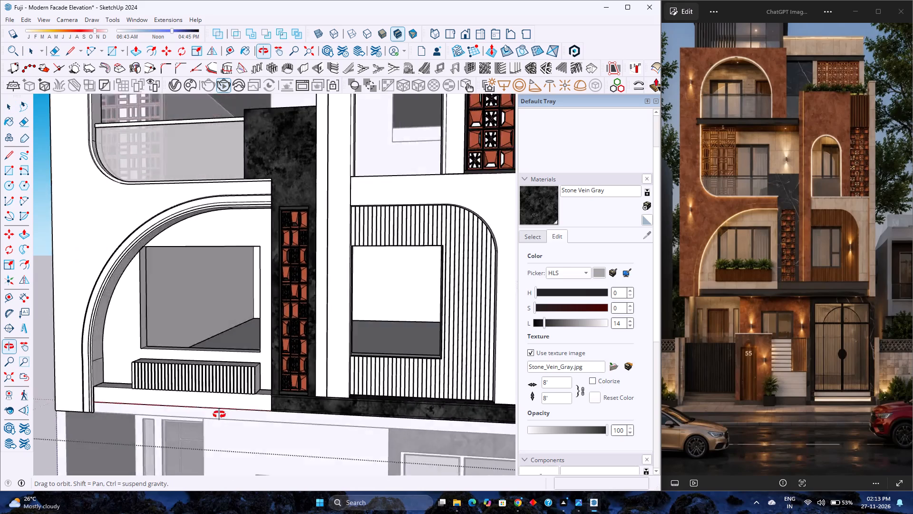
middle_click_drag(219, 415, 279, 403)
scroll(279, 402, "down", 2)
scroll(279, 402, "up", 2)
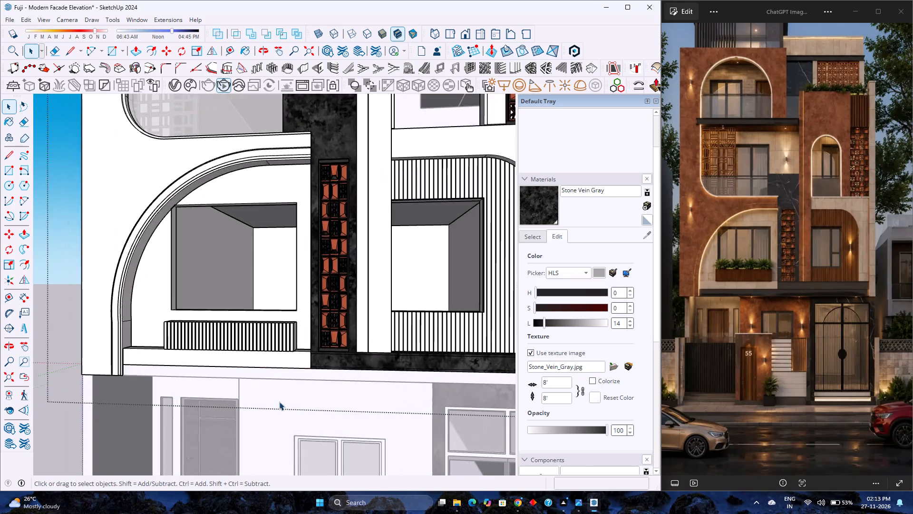
scroll(279, 402, "down", 2)
scroll(279, 402, "up", 2)
scroll(279, 402, "down", 3)
scroll(279, 402, "up", 3)
scroll(279, 402, "down", 2)
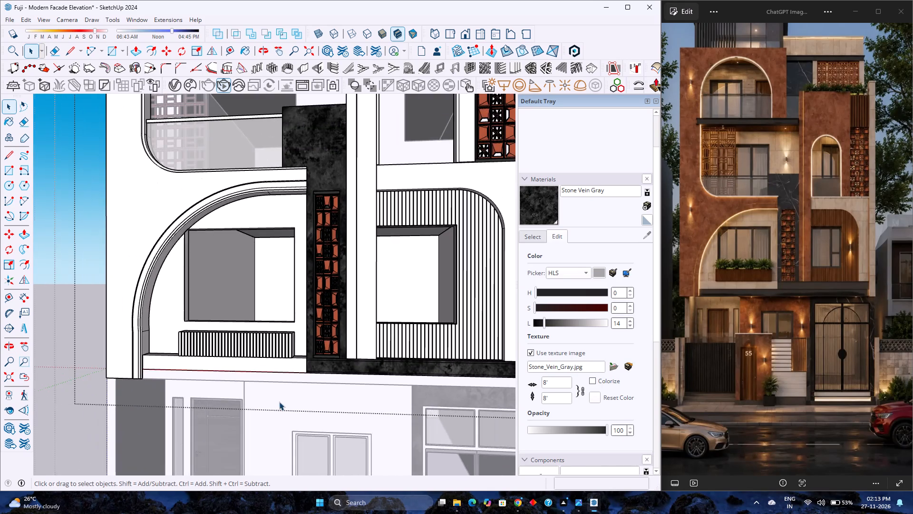
scroll(279, 402, "down", 4)
Paint the curved fluted panel around the lower window, beside the dark stone column, with Wood Veneer 01 from the Wood collection.
left_click(340, 317)
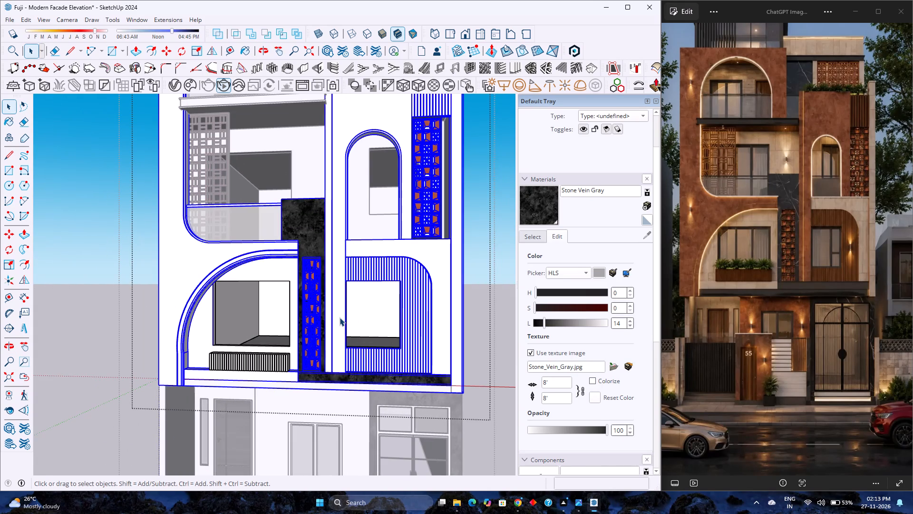
left_click(340, 317)
double_click(412, 314)
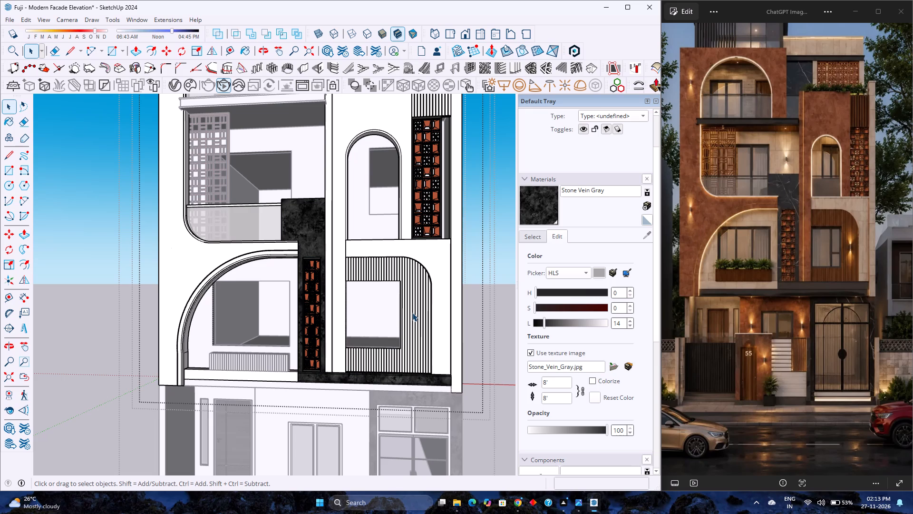
left_click(412, 313)
left_click(537, 239)
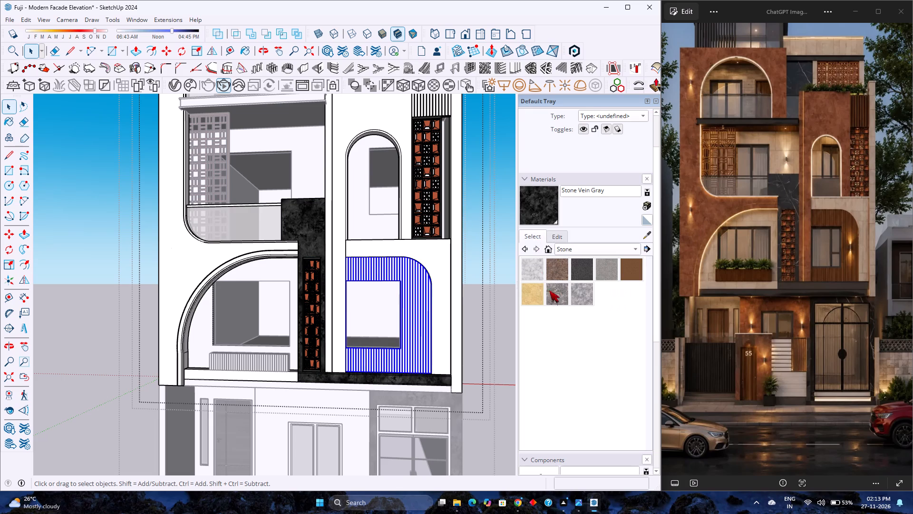
left_click(578, 249)
left_click(578, 287)
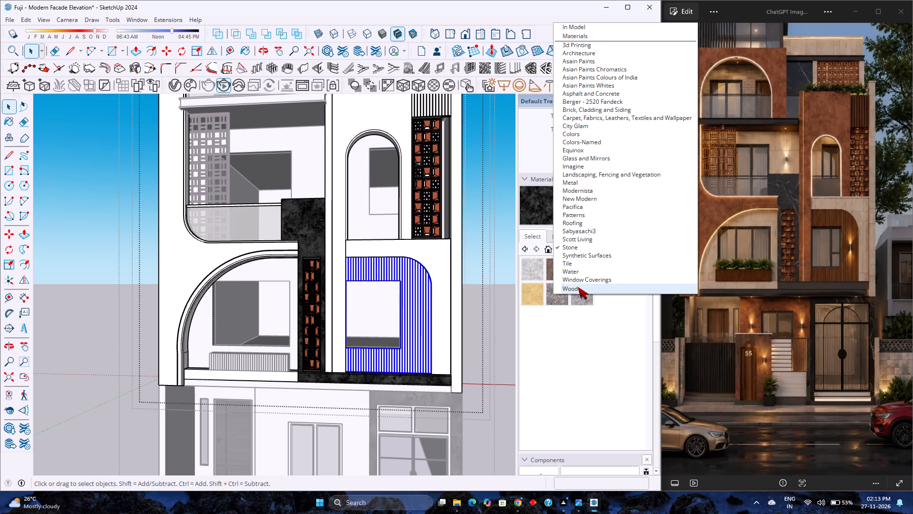
left_click(578, 287)
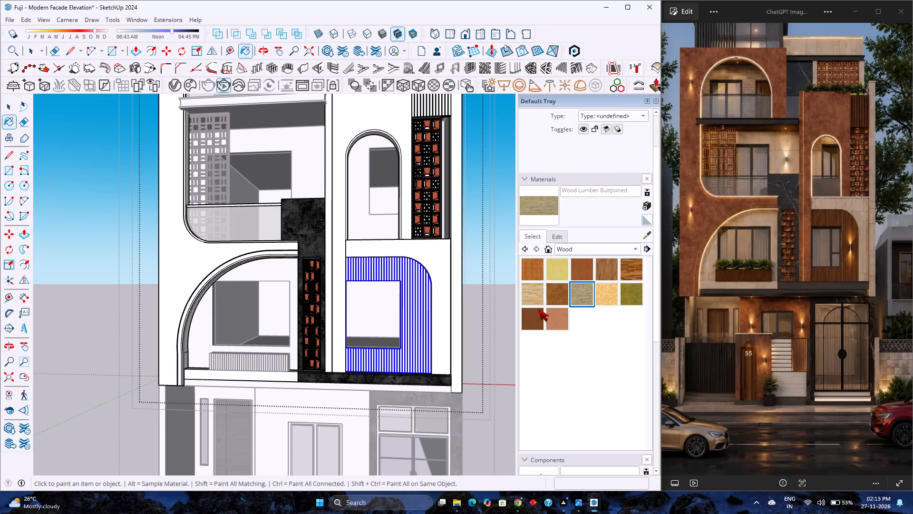
left_click(535, 314)
left_click(416, 341)
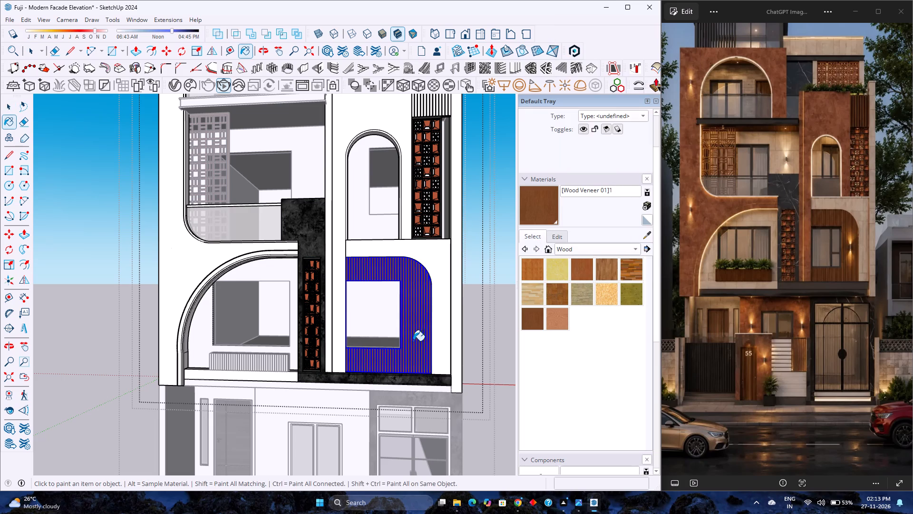
key("space")
left_click(90, 375)
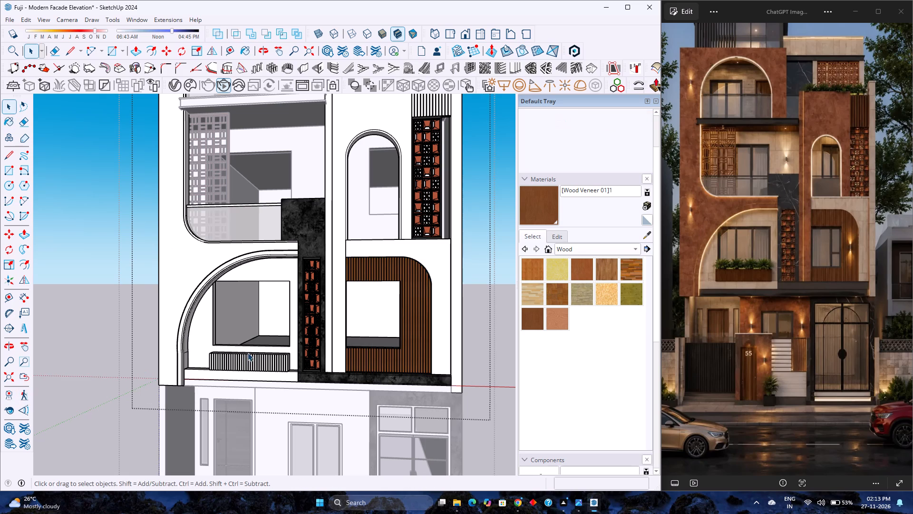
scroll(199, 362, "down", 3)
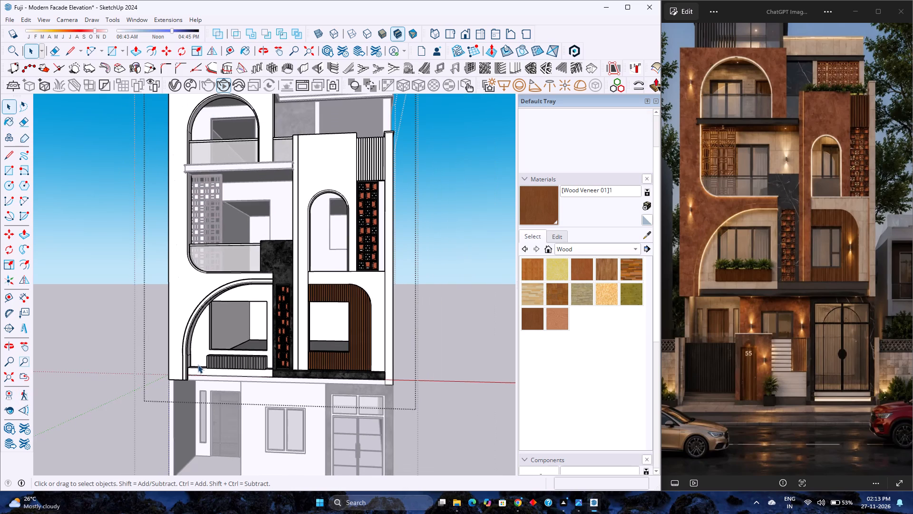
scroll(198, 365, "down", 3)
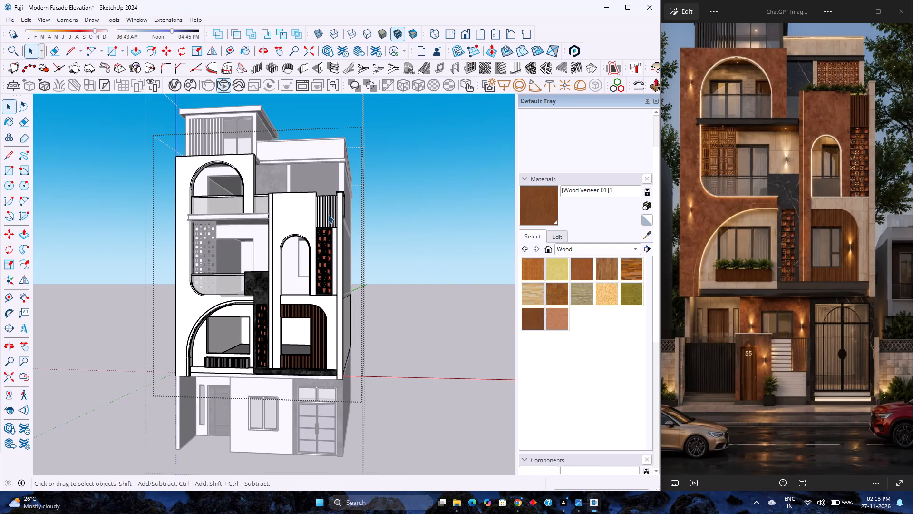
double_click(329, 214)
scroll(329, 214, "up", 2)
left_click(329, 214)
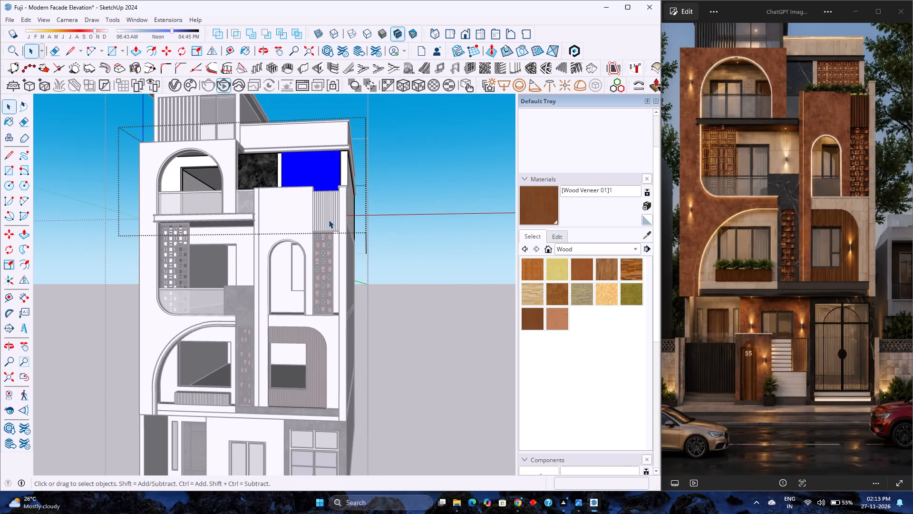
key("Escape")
Paint the fluted panel above the terracotta jali, beside the tall arched-window wall, with the same Wood Veneer 01 material.
left_click(327, 225)
middle_click_drag(327, 225, 336, 279)
middle_click(336, 279)
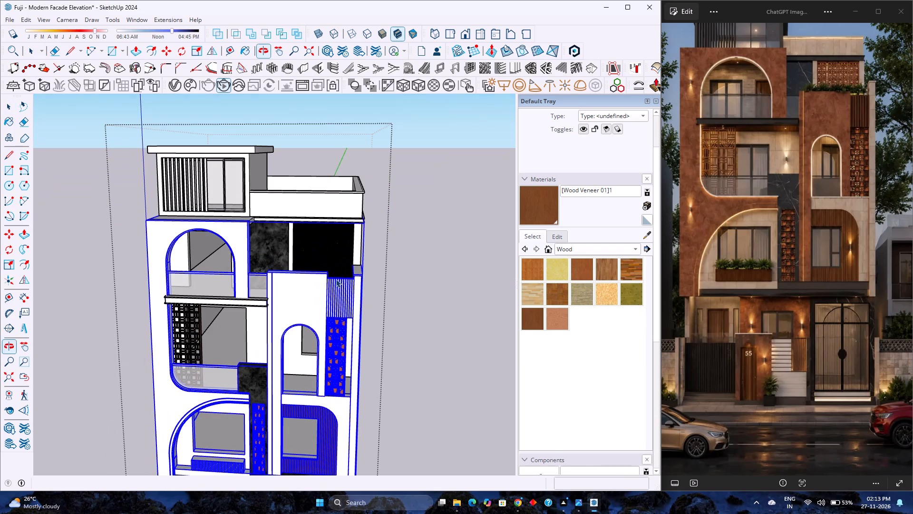
double_click(340, 311)
left_click(340, 313)
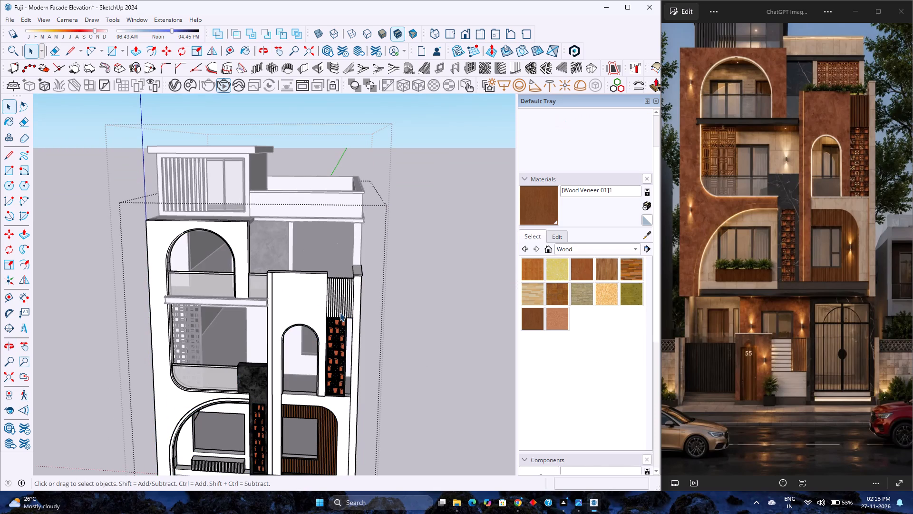
double_click(340, 313)
scroll(339, 291, "up", 4)
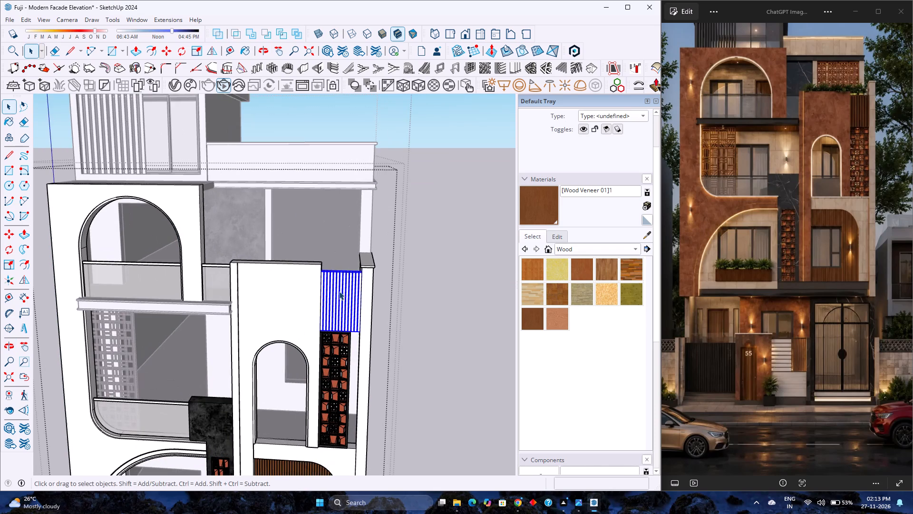
scroll(339, 299, "up", 8)
middle_click_drag(339, 303, 304, 383)
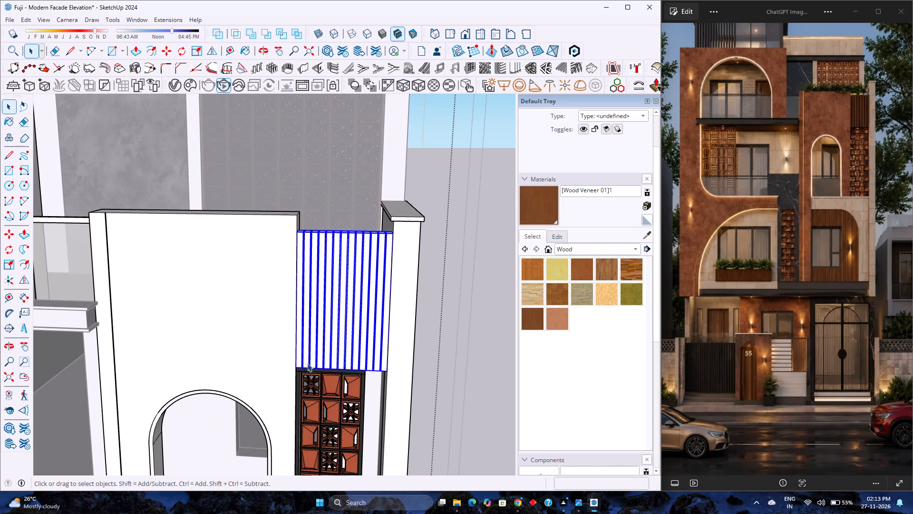
scroll(326, 328, "down", 3)
middle_click_drag(332, 321, 266, 429)
middle_click(266, 429)
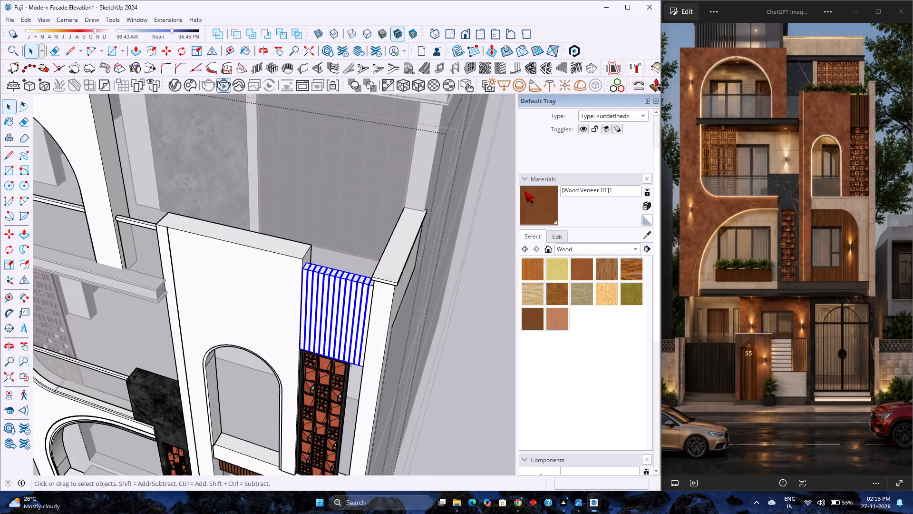
left_click(532, 201)
left_click(353, 288)
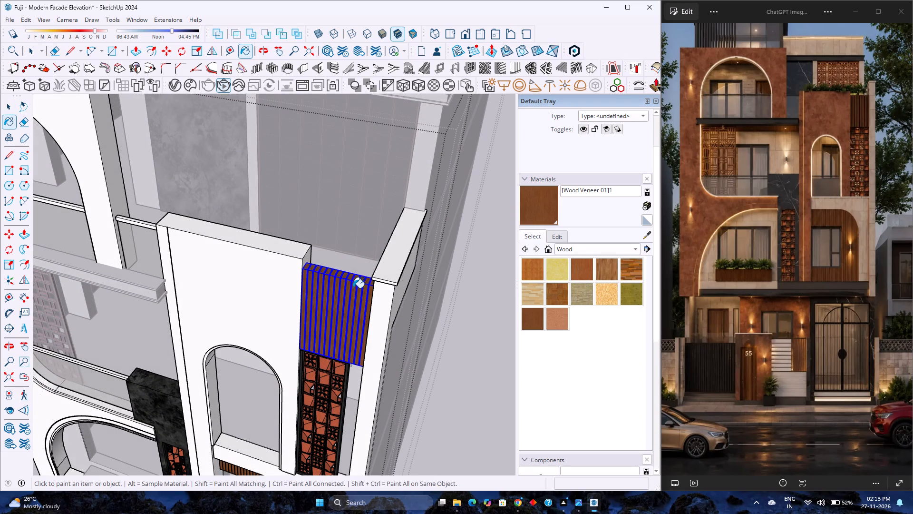
key("space")
left_click(446, 300)
scroll(433, 305, "down", 2)
middle_click_drag(292, 322, 290, 315)
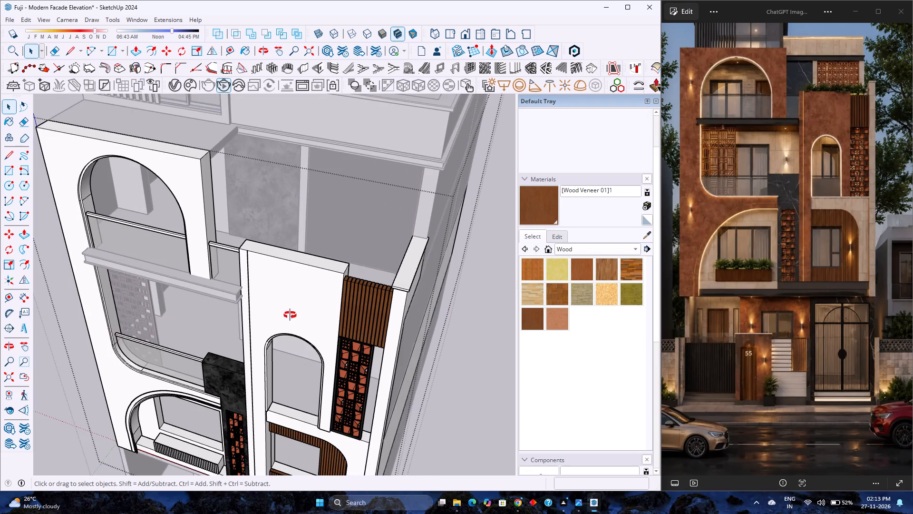
middle_click_drag(290, 315, 297, 291)
scroll(301, 287, "down", 4)
middle_click_drag(253, 321, 290, 277)
middle_click(290, 277)
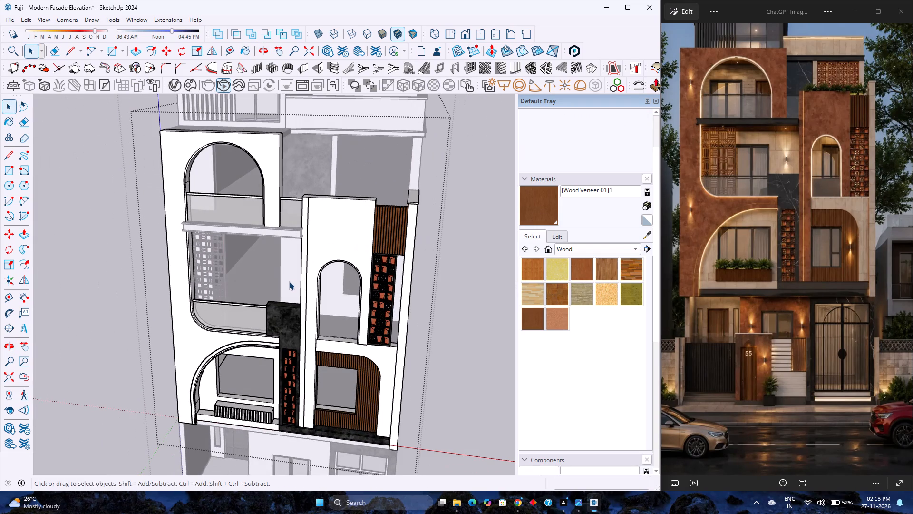
left_click(462, 294)
Inside the tall arched-window wall group, delete the short stray edge at the lower corner of the arch's narrow border.
scroll(313, 223, "up", 1)
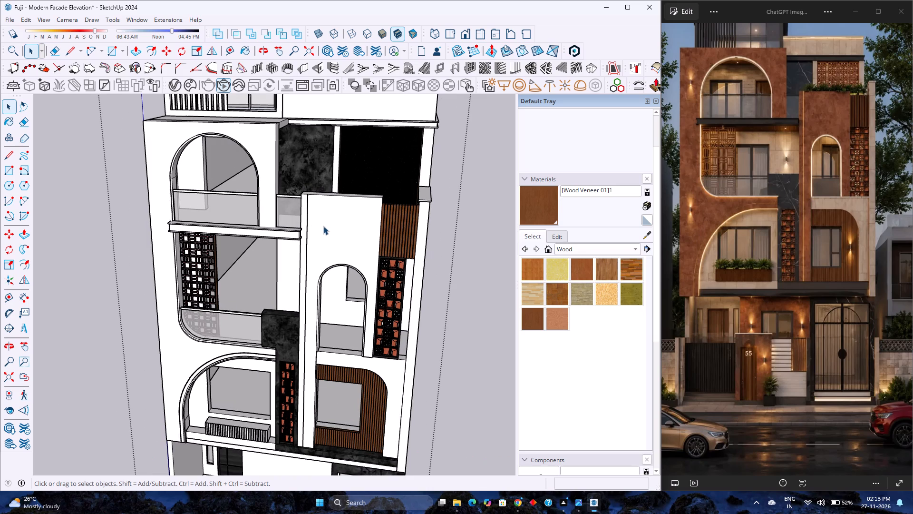
left_click(323, 226)
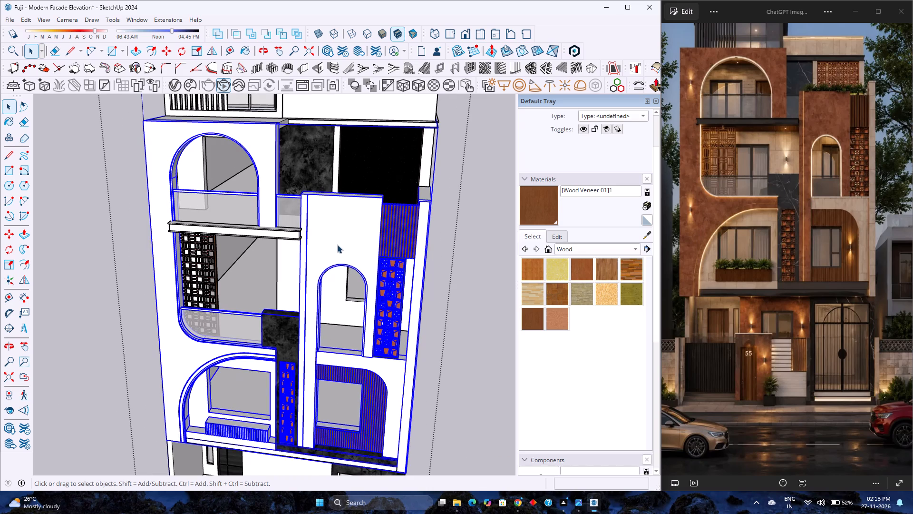
double_click(338, 246)
scroll(338, 246, "down", 2)
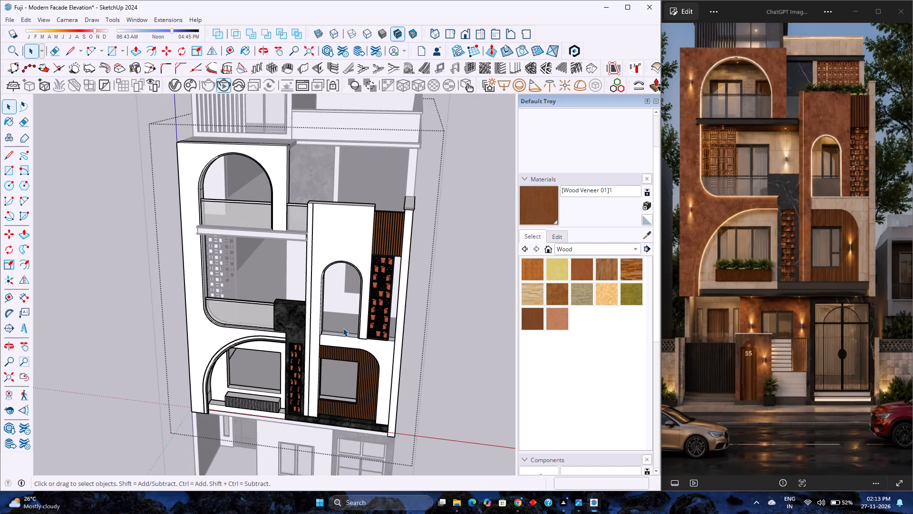
scroll(322, 329, "up", 8)
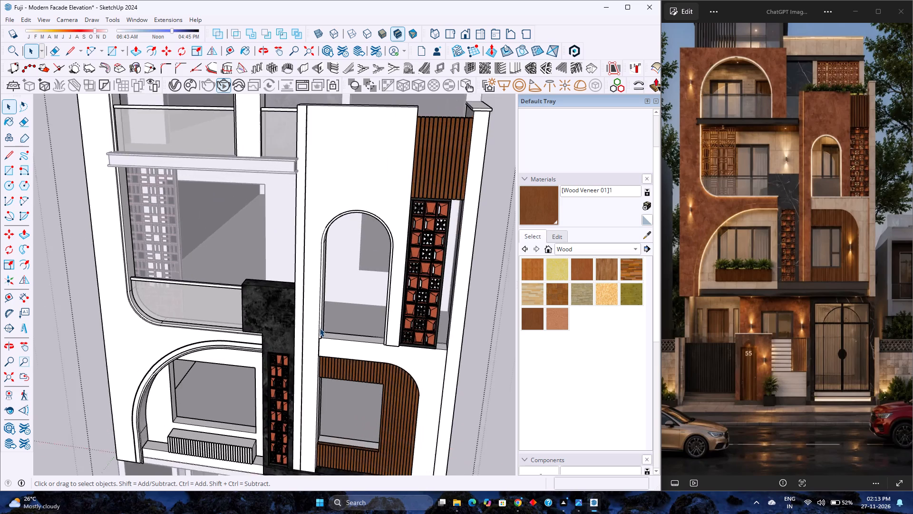
scroll(320, 328, "up", 20)
scroll(320, 328, "up", 1)
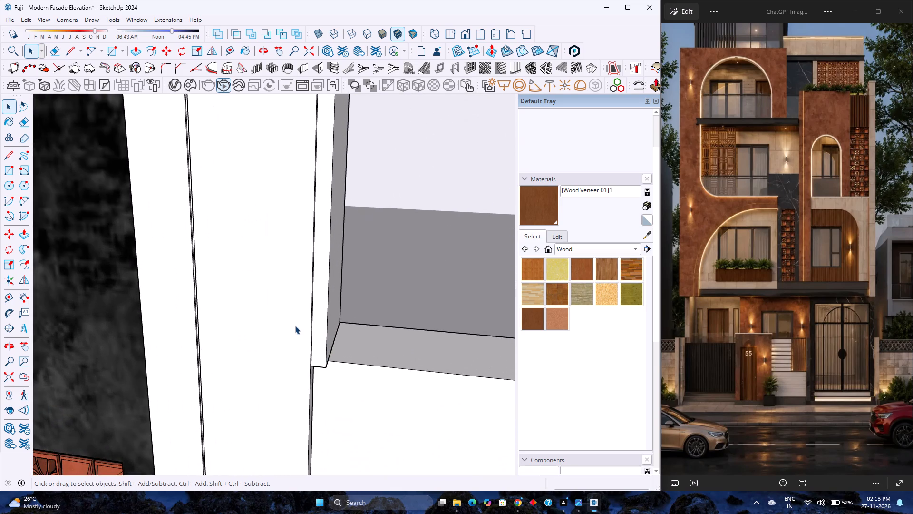
scroll(315, 345, "up", 1)
left_click(321, 346)
double_click(324, 345)
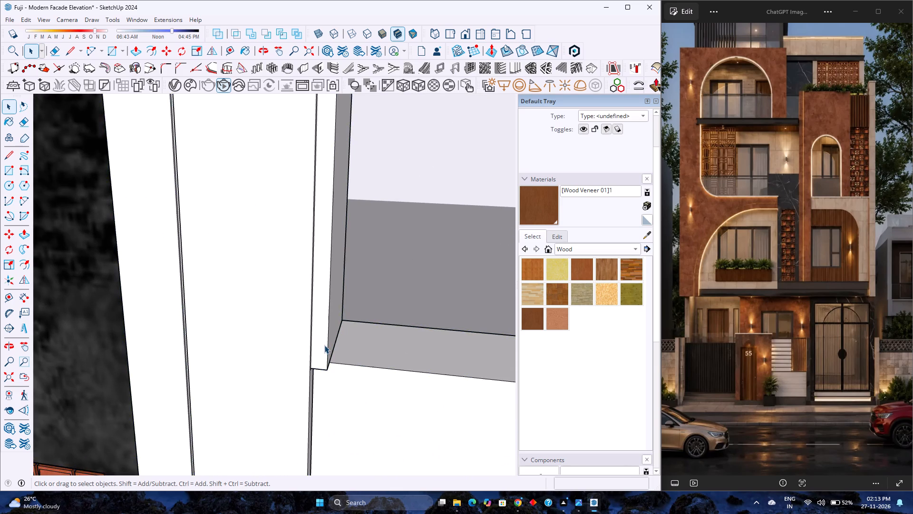
scroll(324, 345, "up", 3)
middle_click_drag(323, 345, 204, 360)
left_click(295, 379)
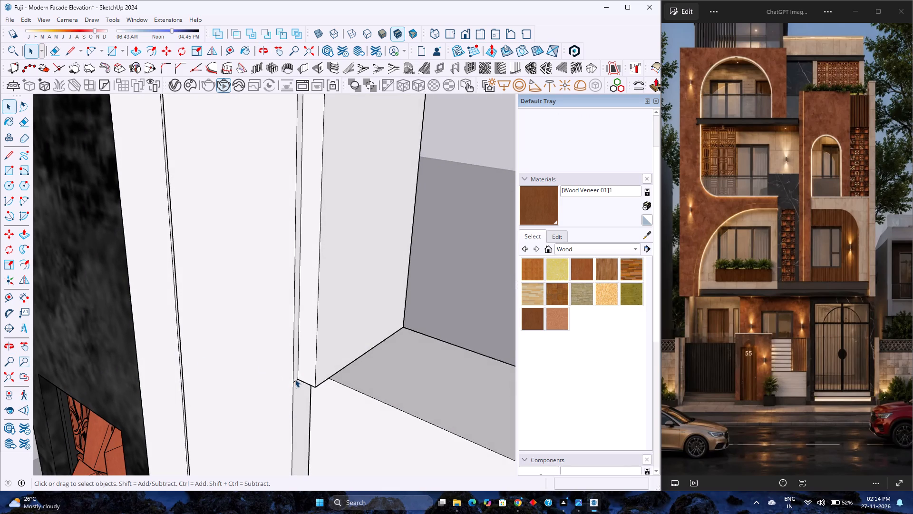
double_click(299, 379)
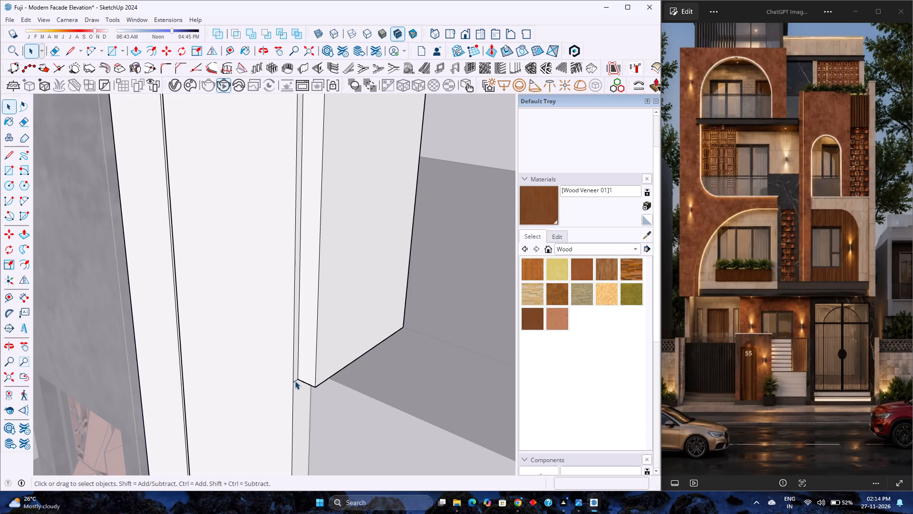
left_click(295, 381)
key("Delete")
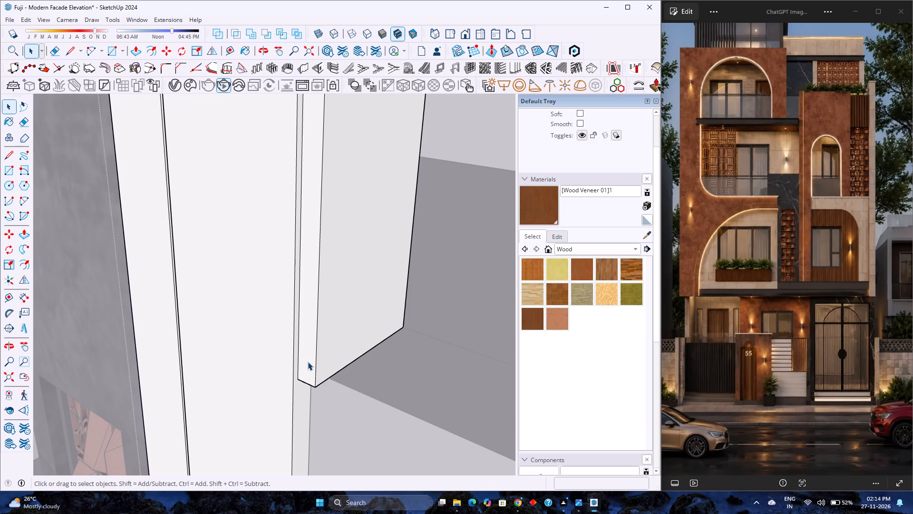
Copy the narrow border face around the tall arched window 8'3" along the red axis, clear of the wall.
left_click(308, 362)
scroll(233, 312, "down", 17)
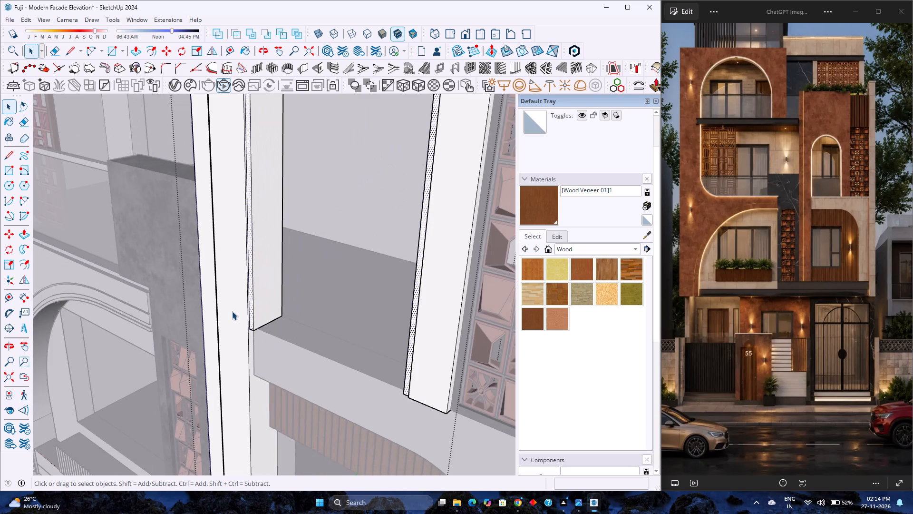
scroll(232, 311, "down", 1)
middle_click_drag(232, 311, 294, 318)
key("m")
scroll(254, 328, "up", 2)
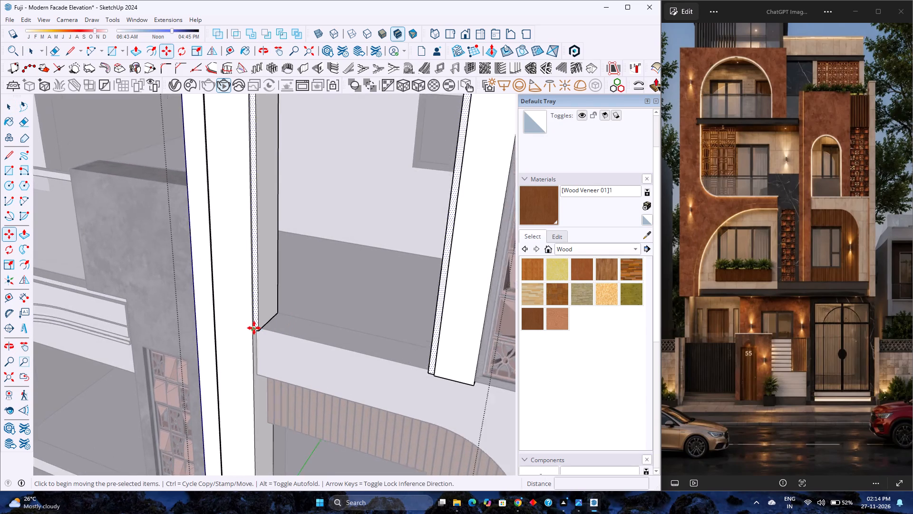
scroll(254, 328, "up", 9)
left_click(254, 329)
scroll(254, 329, "down", 4)
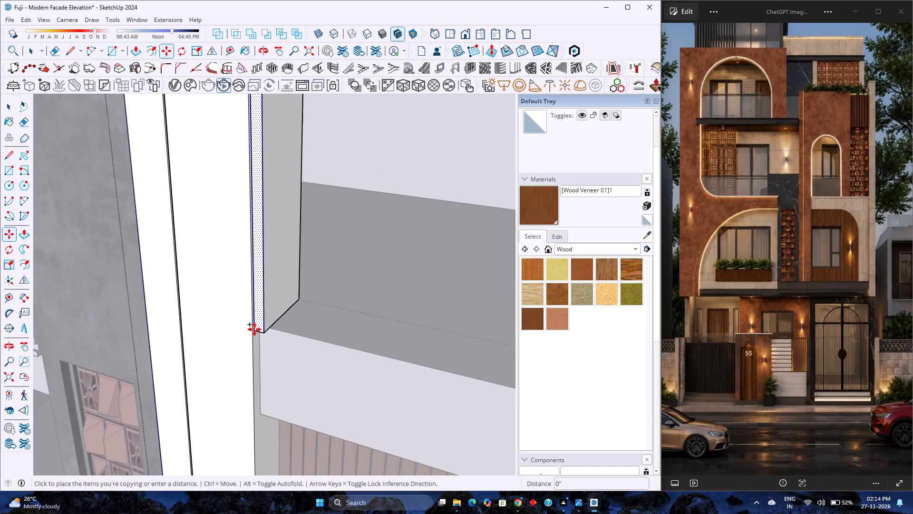
scroll(254, 329, "down", 15)
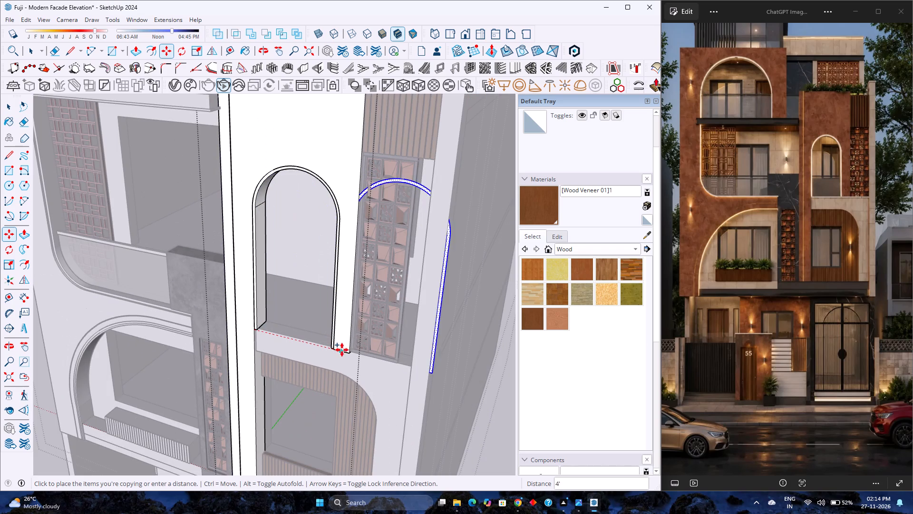
key("Right")
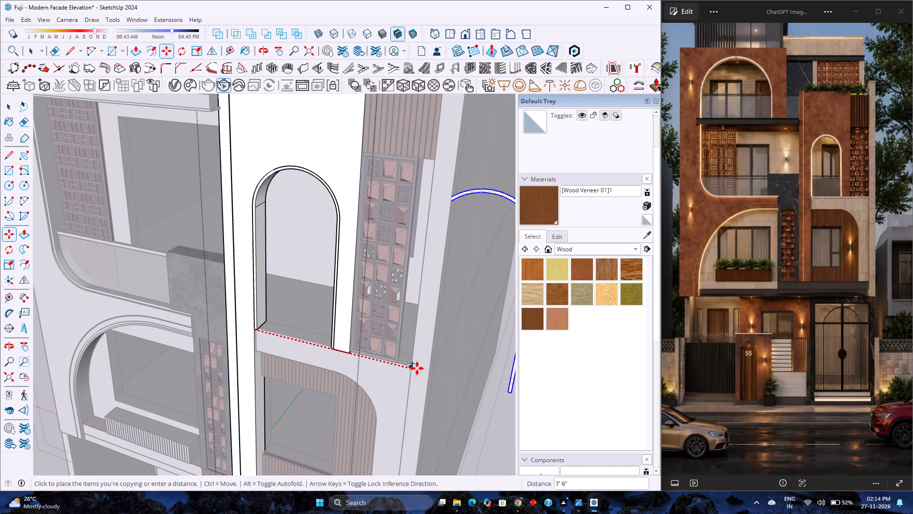
left_click(429, 371)
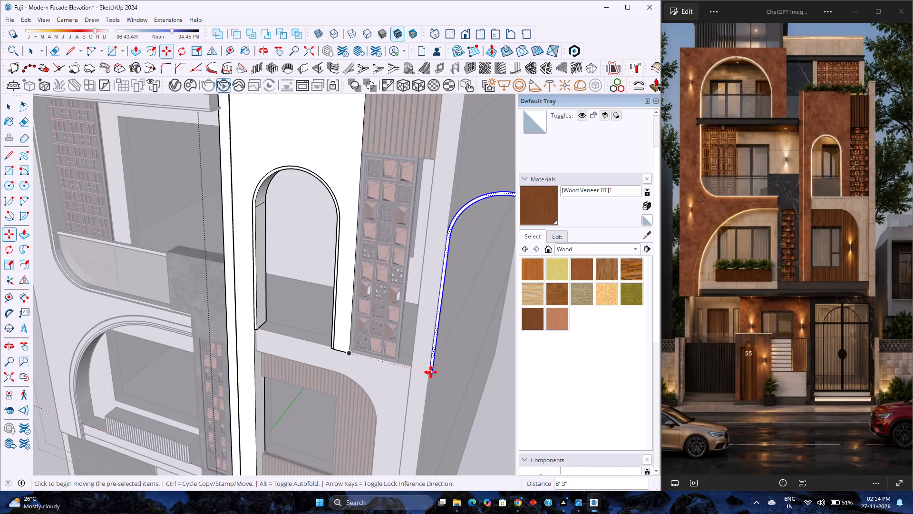
Make the copied arch border face into a group.
right_click(433, 346)
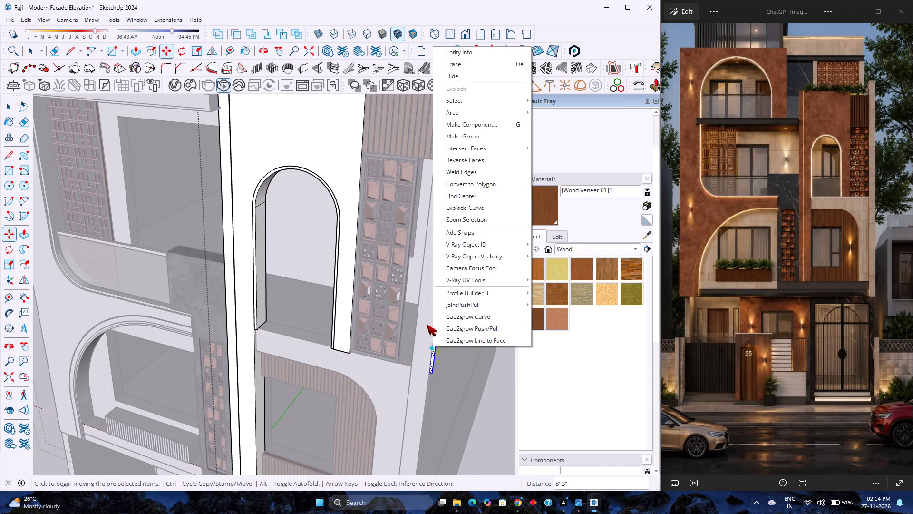
left_click(471, 136)
scroll(272, 324, "down", 5)
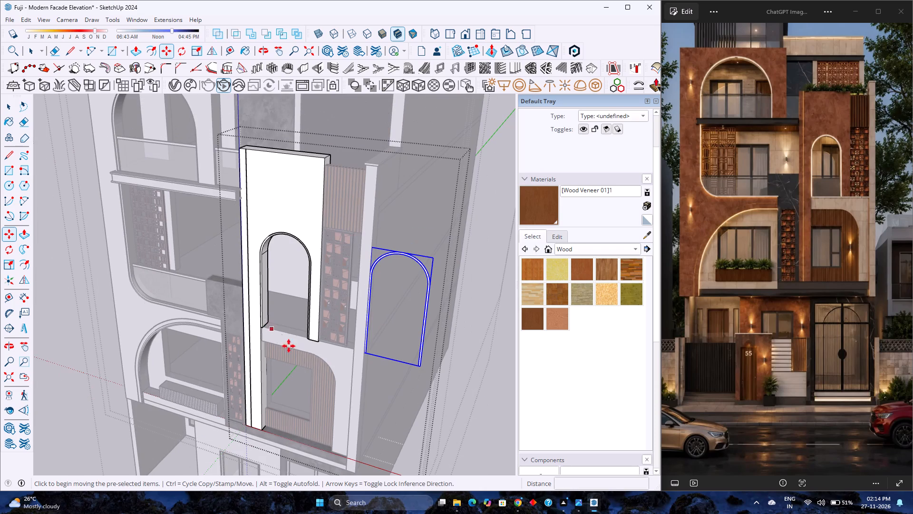
key("space")
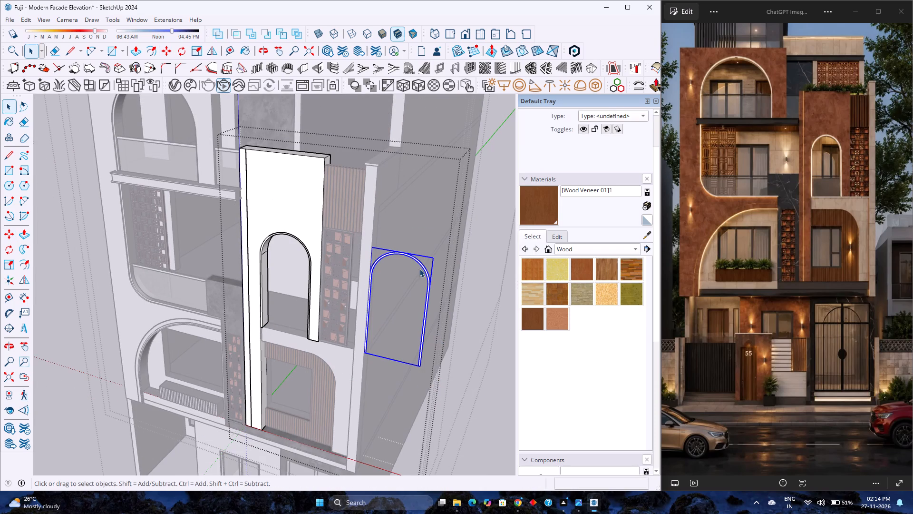
Extrude the face inside the copied arch border group by 0.25" with Push/Pull, and close the group.
scroll(419, 267, "up", 10)
double_click(414, 267)
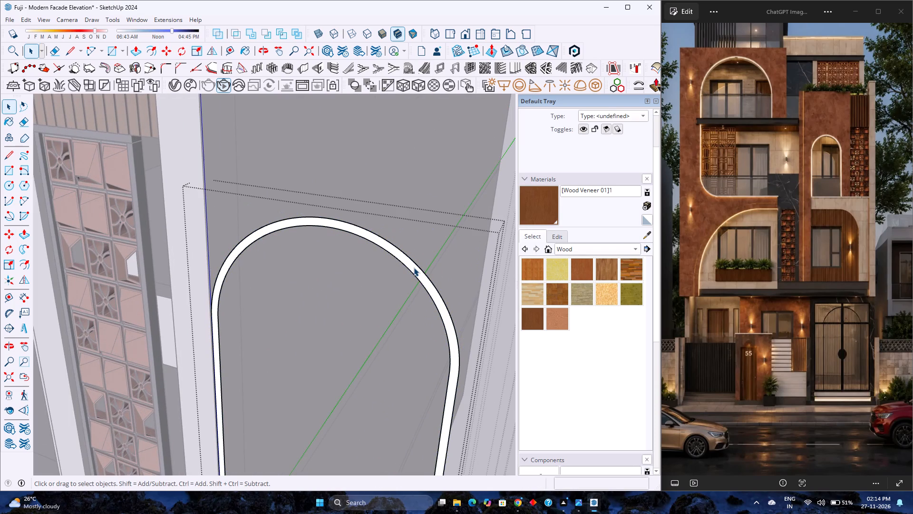
key("p")
left_click(413, 268)
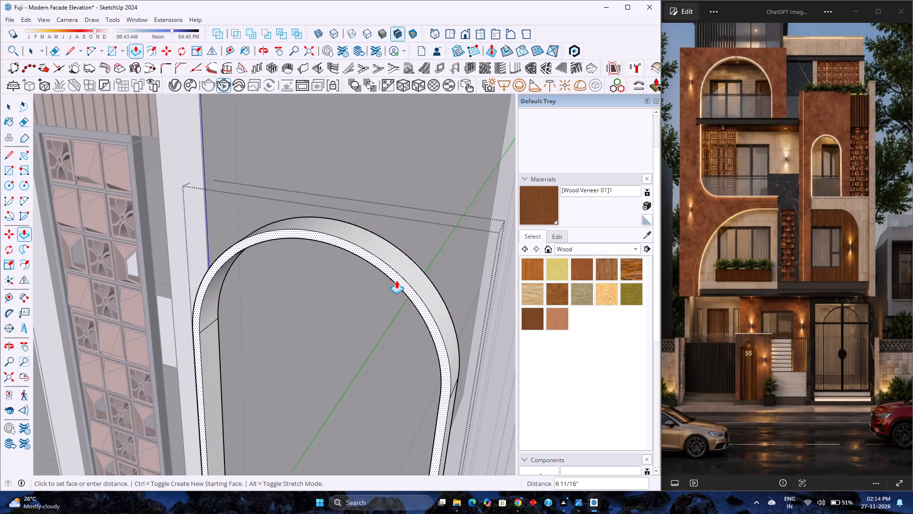
type("0.")
type("25")
key("Return")
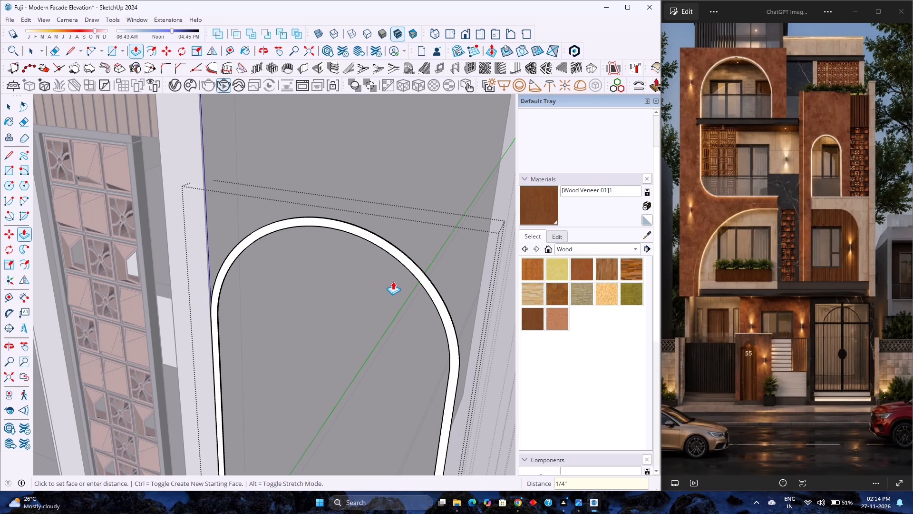
key("space")
scroll(389, 283, "down", 3)
key("Escape")
Move the arch border group 8'3" back along the red axis onto the arched window opening of the tall wall.
left_click(399, 274)
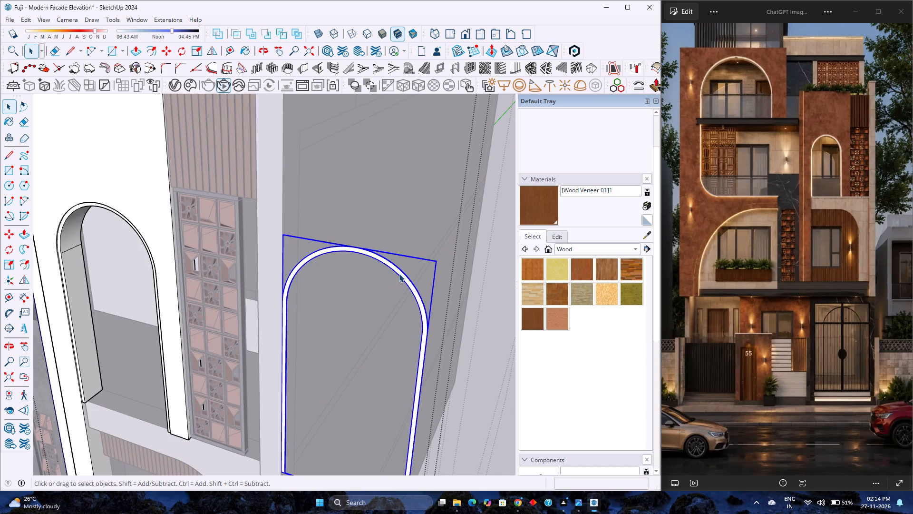
scroll(399, 274, "down", 6)
key("m")
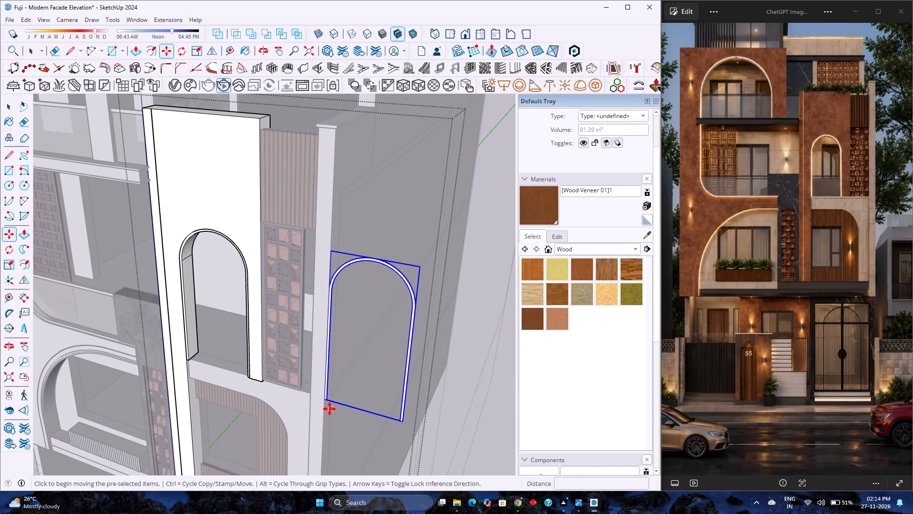
left_click(406, 420)
key("Right")
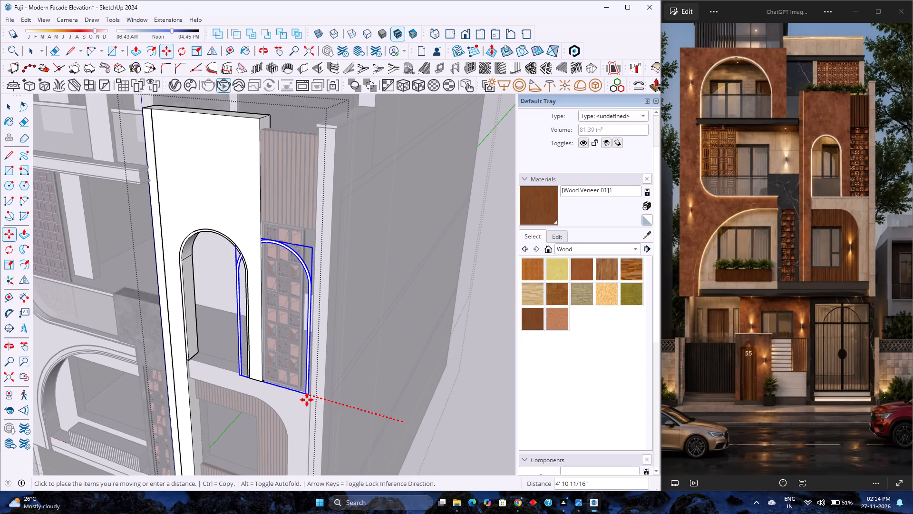
type("8'3")
key("Return")
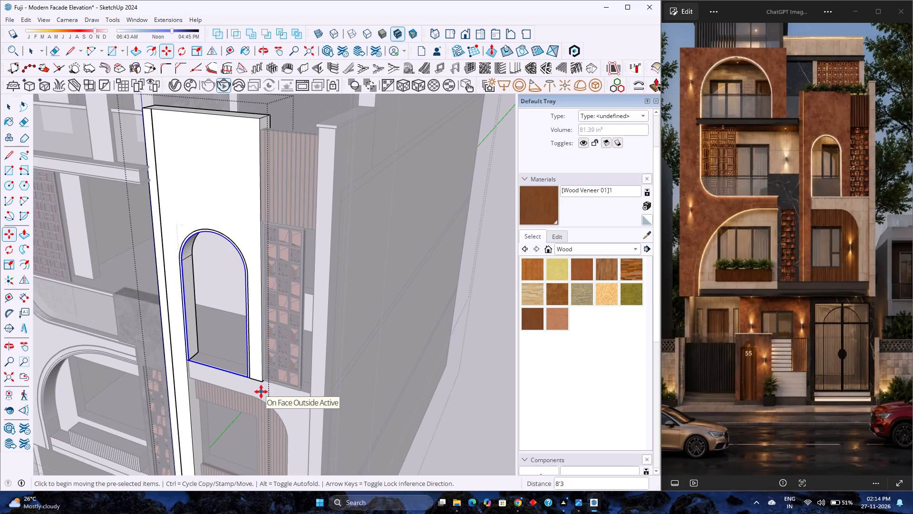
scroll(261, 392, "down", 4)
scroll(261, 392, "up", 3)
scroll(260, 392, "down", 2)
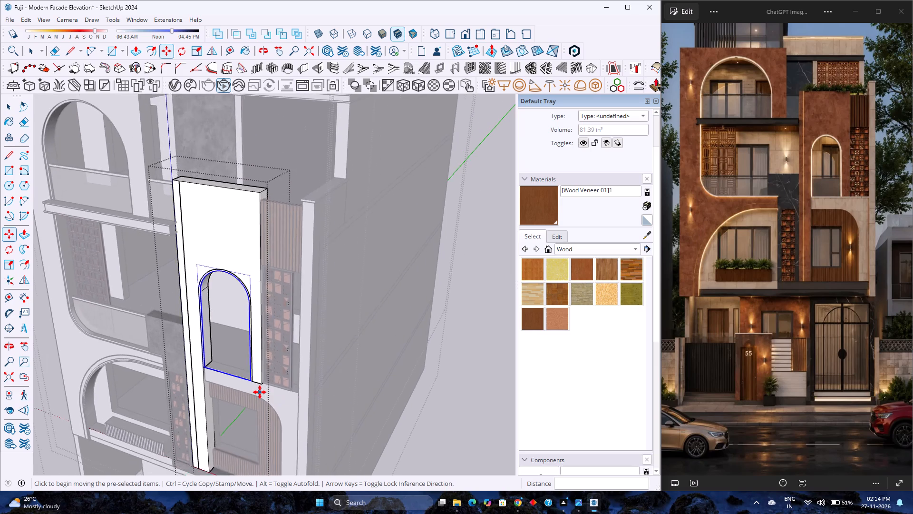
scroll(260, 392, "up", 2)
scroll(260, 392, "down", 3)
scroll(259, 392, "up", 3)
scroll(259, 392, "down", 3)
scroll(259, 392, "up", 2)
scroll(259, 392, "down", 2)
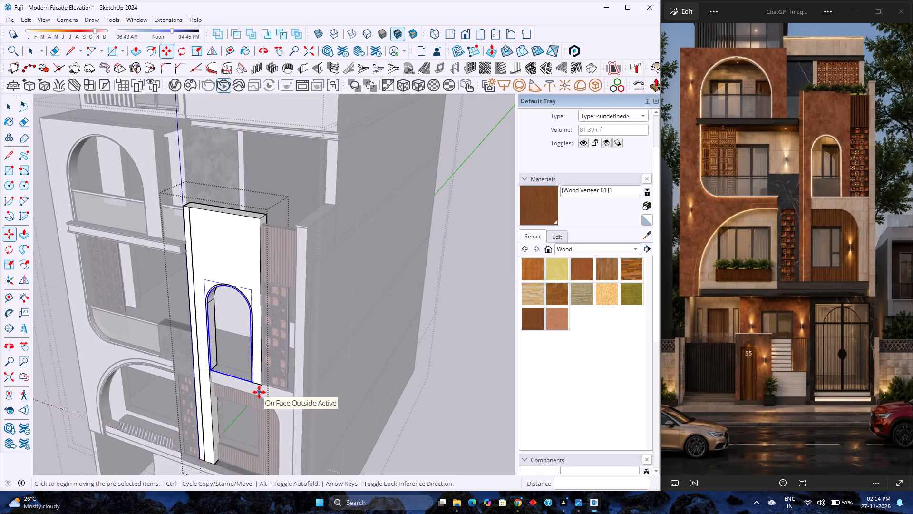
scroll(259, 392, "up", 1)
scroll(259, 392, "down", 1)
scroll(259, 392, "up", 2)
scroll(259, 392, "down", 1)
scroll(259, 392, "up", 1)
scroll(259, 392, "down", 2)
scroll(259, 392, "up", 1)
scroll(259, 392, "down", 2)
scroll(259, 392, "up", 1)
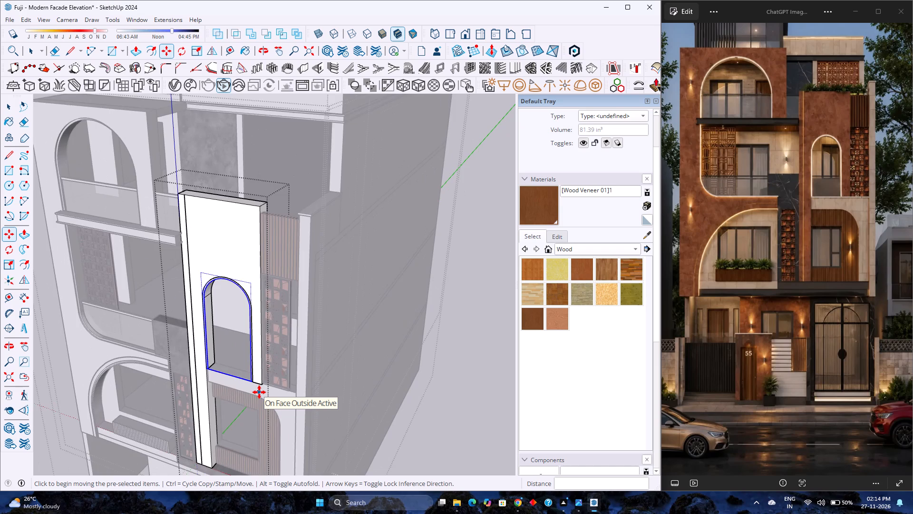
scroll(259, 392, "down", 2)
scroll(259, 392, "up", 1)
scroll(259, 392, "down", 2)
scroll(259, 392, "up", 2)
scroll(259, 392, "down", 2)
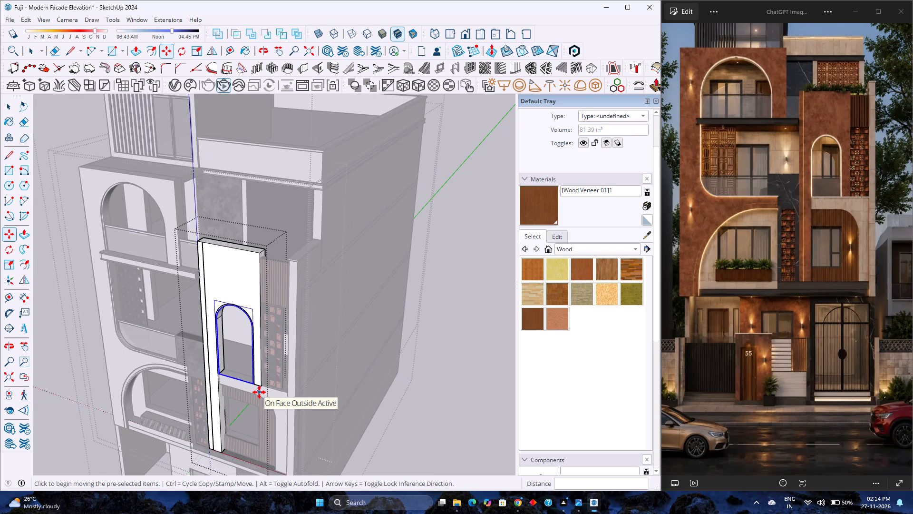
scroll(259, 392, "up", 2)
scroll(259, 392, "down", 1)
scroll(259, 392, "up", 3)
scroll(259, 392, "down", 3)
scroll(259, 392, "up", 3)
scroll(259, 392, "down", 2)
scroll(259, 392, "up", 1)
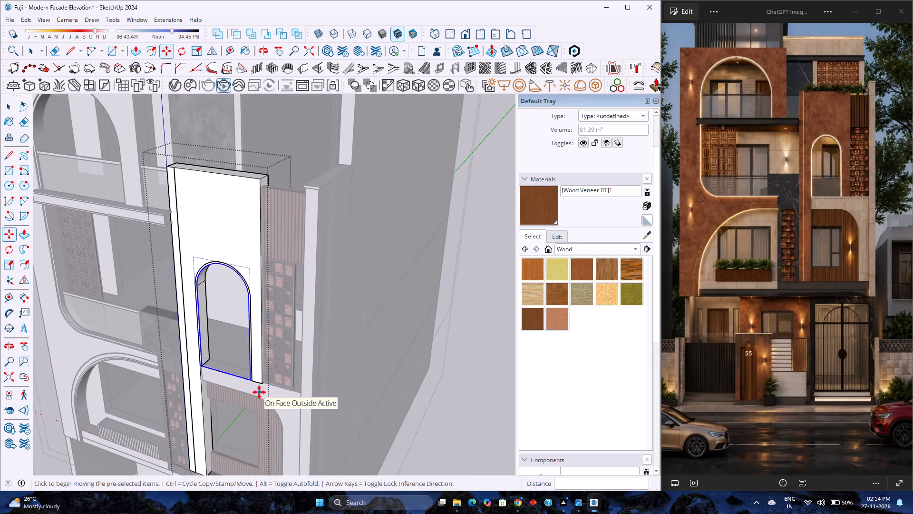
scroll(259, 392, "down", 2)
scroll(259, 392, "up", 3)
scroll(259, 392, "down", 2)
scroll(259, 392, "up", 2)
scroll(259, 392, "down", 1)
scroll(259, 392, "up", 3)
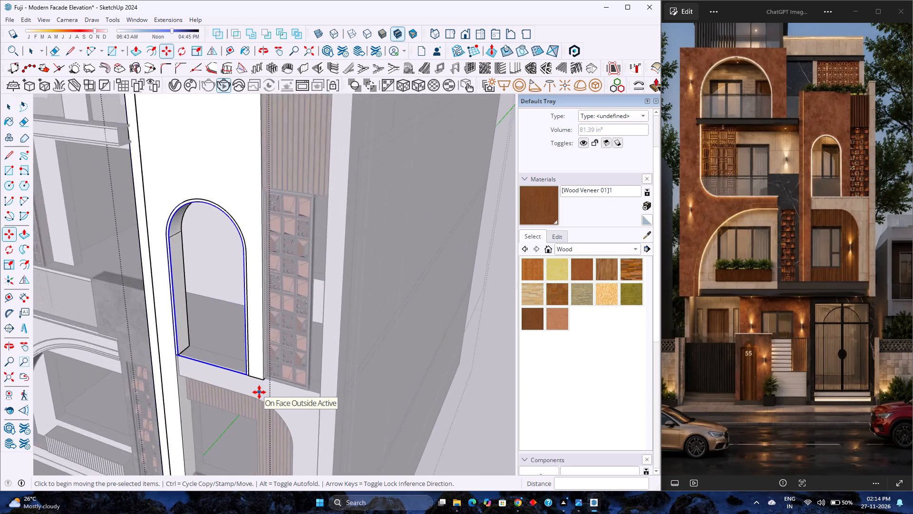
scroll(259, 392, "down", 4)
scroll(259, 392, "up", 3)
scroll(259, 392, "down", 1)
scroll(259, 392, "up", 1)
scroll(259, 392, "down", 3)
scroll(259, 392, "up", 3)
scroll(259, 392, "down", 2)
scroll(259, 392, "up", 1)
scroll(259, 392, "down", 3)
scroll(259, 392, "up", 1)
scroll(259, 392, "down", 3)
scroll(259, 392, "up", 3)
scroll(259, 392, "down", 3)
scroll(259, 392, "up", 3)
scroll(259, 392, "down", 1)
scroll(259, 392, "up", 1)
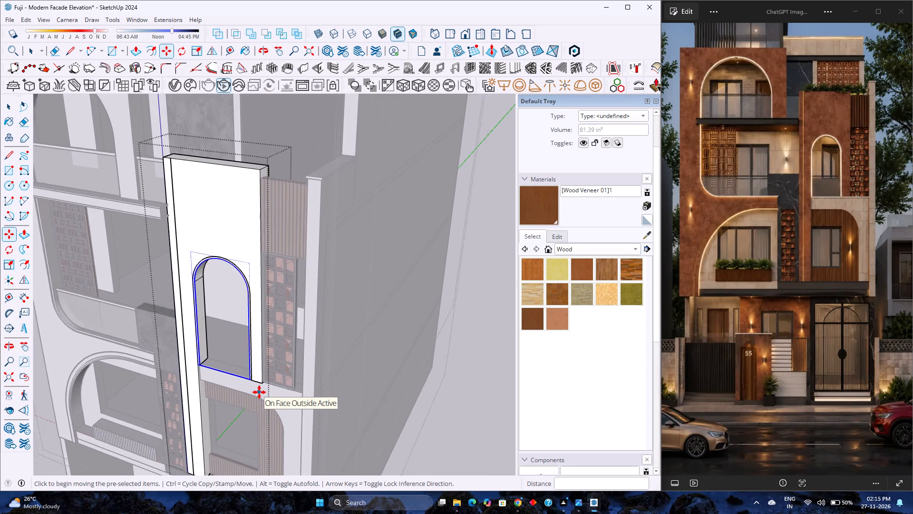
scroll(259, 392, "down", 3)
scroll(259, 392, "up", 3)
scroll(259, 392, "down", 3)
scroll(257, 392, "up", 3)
Close the tall arched-window wall group and return to the surrounding facade group.
key("space")
scroll(257, 392, "down", 1)
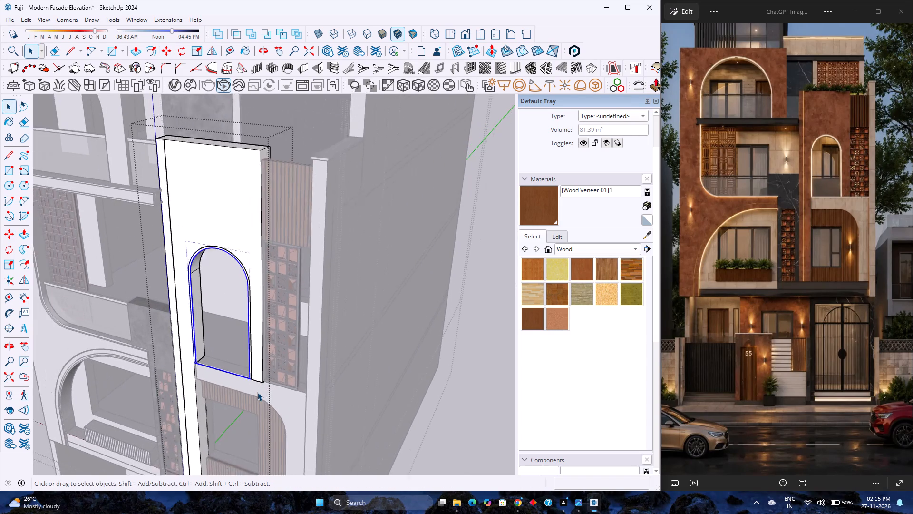
scroll(257, 392, "down", 4)
left_click(349, 392)
scroll(345, 387, "down", 3)
scroll(226, 389, "up", 1)
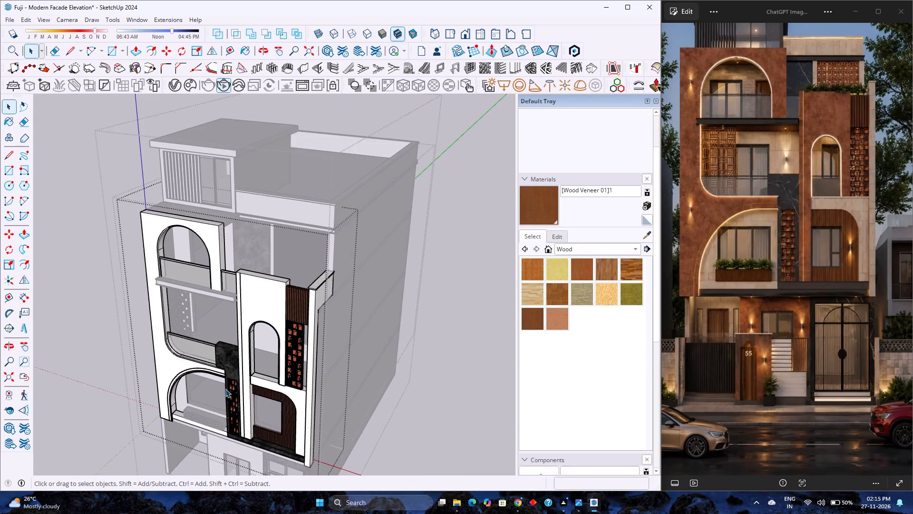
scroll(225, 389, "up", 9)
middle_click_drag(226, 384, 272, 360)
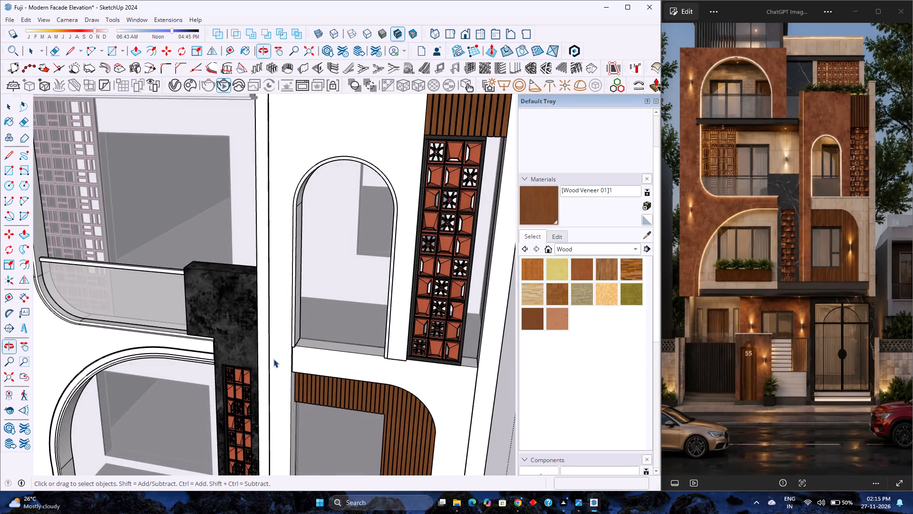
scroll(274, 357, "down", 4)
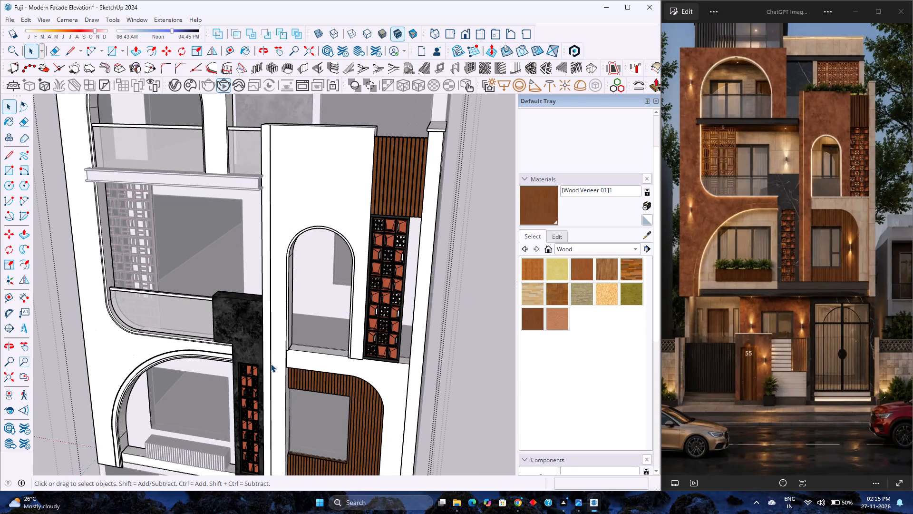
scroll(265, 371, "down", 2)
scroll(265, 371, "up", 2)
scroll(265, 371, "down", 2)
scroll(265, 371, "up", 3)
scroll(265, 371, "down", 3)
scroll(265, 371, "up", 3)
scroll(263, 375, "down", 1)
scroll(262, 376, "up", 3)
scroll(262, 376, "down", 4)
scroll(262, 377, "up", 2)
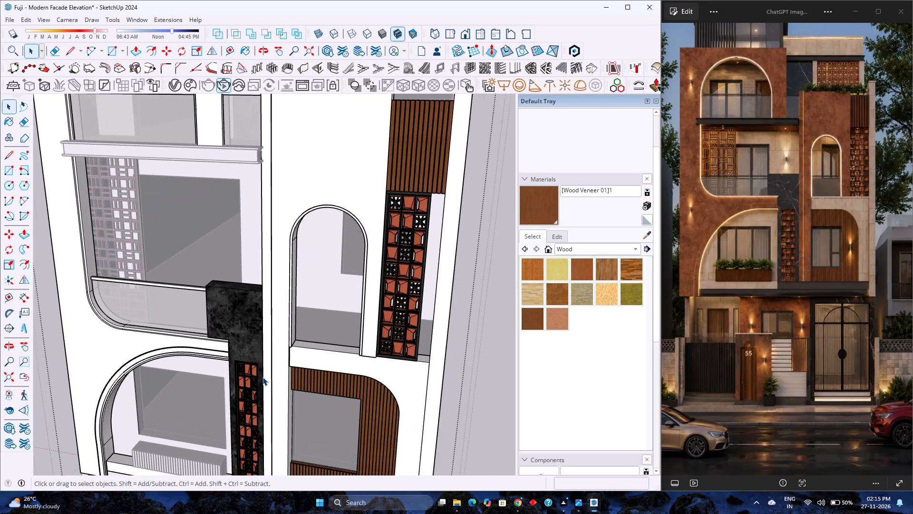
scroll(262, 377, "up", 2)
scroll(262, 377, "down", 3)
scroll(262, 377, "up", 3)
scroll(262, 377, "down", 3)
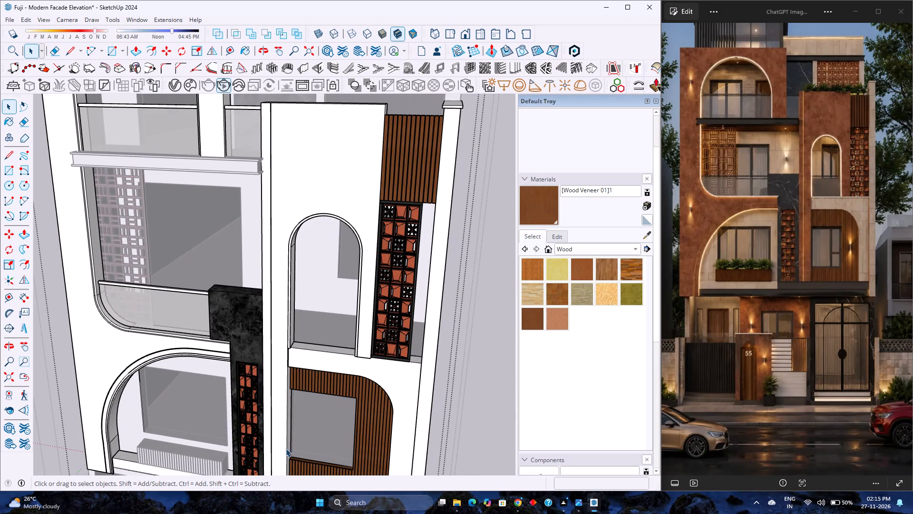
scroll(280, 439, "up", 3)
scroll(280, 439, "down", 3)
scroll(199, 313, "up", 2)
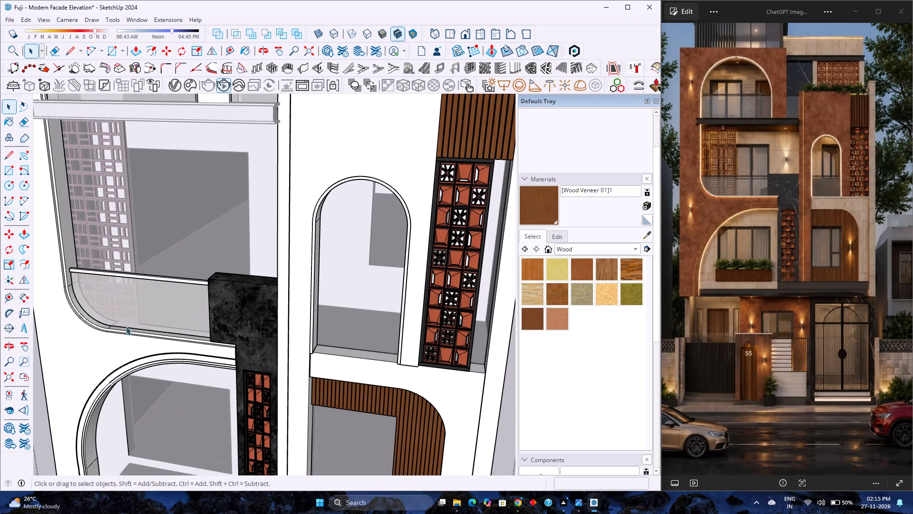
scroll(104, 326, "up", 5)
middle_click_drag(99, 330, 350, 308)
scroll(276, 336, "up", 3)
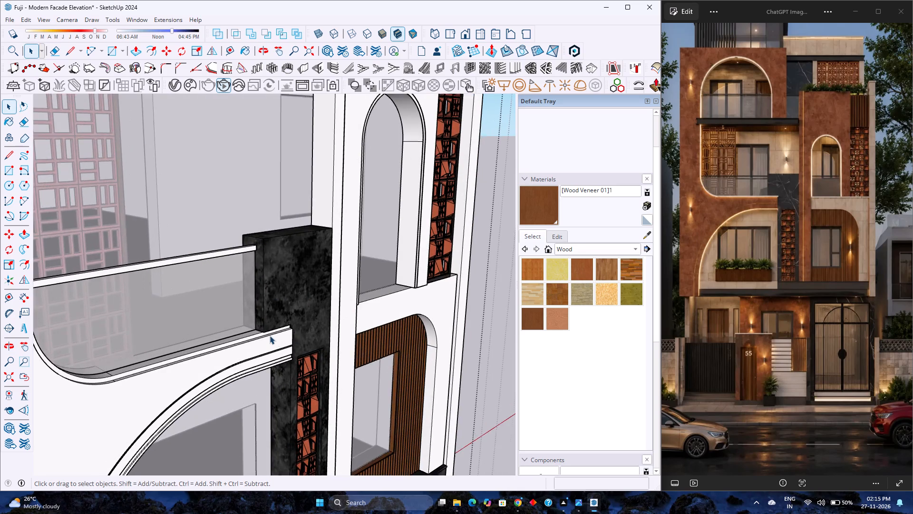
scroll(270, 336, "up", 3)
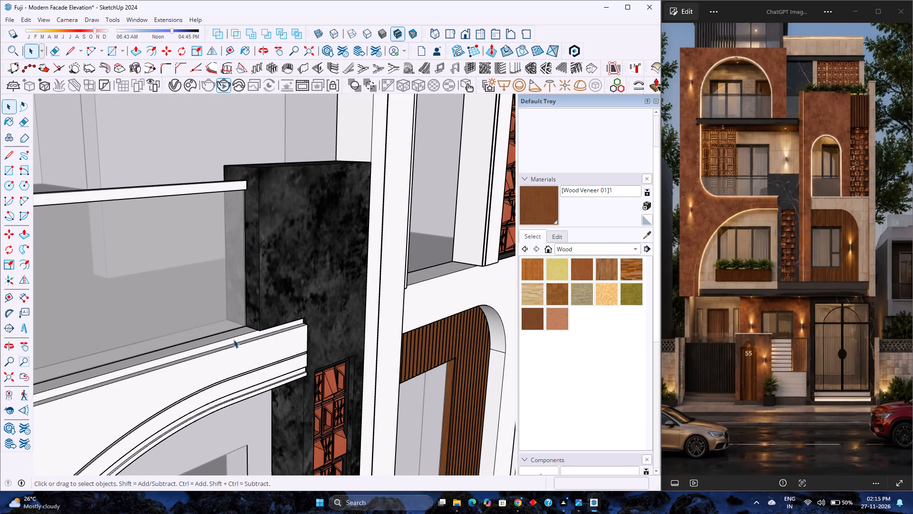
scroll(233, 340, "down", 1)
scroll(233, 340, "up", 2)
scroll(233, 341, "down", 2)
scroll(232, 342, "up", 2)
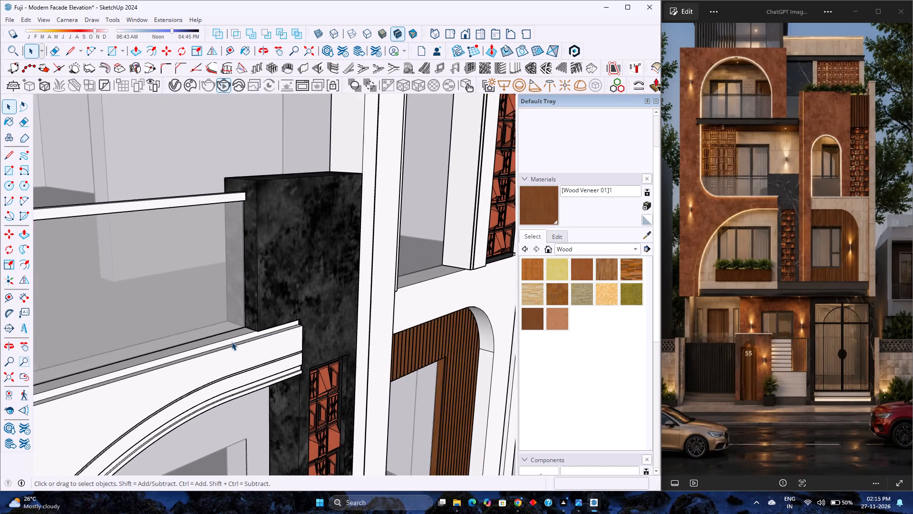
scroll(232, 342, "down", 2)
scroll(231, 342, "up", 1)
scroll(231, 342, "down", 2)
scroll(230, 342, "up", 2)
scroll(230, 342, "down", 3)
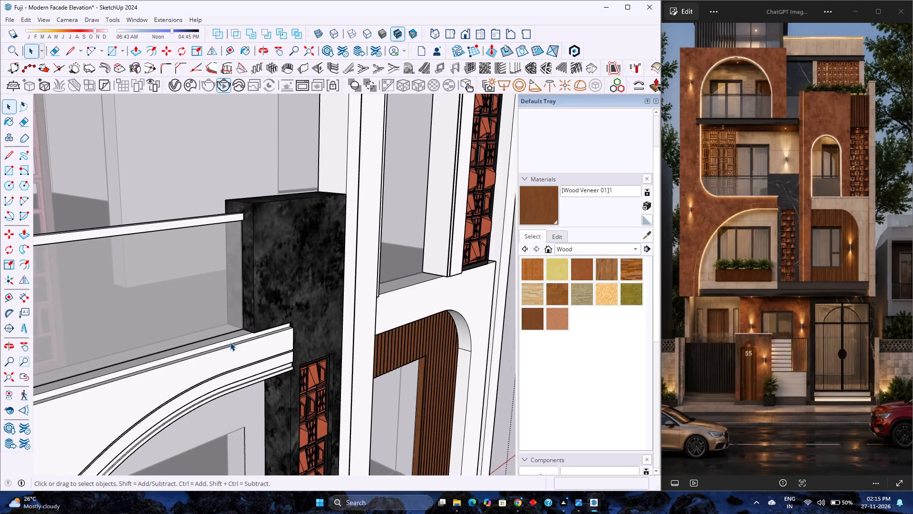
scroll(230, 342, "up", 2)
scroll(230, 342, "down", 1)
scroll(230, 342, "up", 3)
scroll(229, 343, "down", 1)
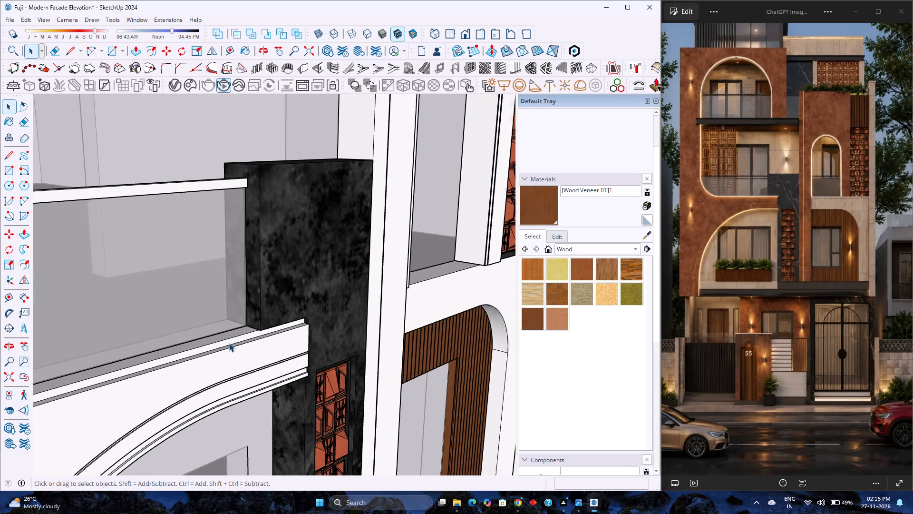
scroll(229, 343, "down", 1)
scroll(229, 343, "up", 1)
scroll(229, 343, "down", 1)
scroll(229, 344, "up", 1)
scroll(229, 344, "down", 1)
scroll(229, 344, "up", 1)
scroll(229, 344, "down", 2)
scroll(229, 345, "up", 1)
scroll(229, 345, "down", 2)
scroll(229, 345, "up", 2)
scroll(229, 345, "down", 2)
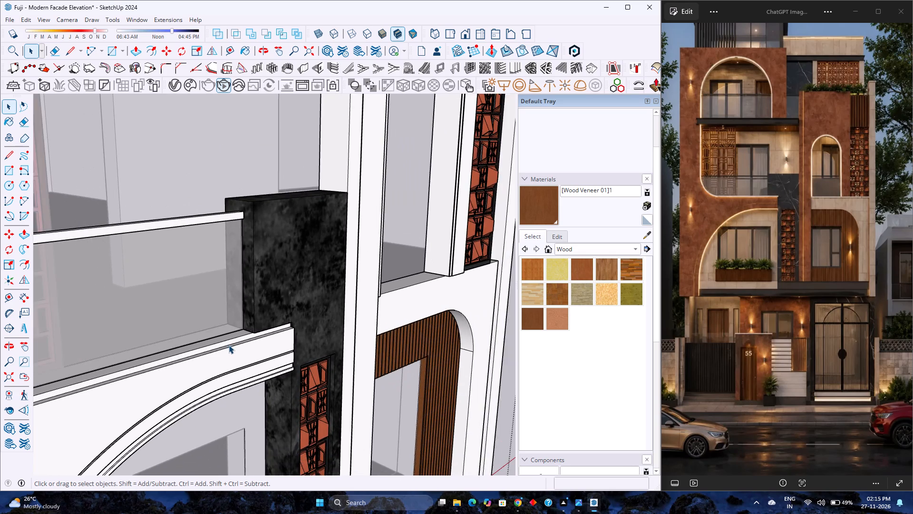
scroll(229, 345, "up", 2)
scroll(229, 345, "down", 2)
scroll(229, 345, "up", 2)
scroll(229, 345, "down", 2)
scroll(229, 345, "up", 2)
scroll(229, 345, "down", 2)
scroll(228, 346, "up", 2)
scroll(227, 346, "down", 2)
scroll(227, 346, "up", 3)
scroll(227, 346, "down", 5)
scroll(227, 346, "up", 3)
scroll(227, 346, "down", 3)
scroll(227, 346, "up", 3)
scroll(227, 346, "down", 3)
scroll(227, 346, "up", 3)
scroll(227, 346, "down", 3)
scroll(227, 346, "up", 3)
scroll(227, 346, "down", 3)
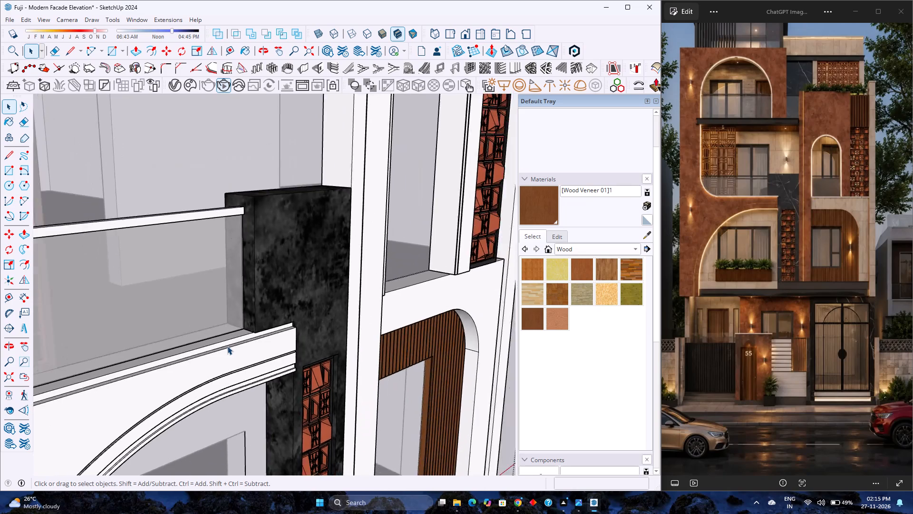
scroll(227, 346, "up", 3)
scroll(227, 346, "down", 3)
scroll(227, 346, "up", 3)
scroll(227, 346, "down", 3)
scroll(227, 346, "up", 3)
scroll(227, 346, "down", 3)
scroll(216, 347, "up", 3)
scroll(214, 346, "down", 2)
Open the left arched frame wall group and copy the upper opening's border face 1' outward along the green axis.
scroll(210, 339, "up", 1)
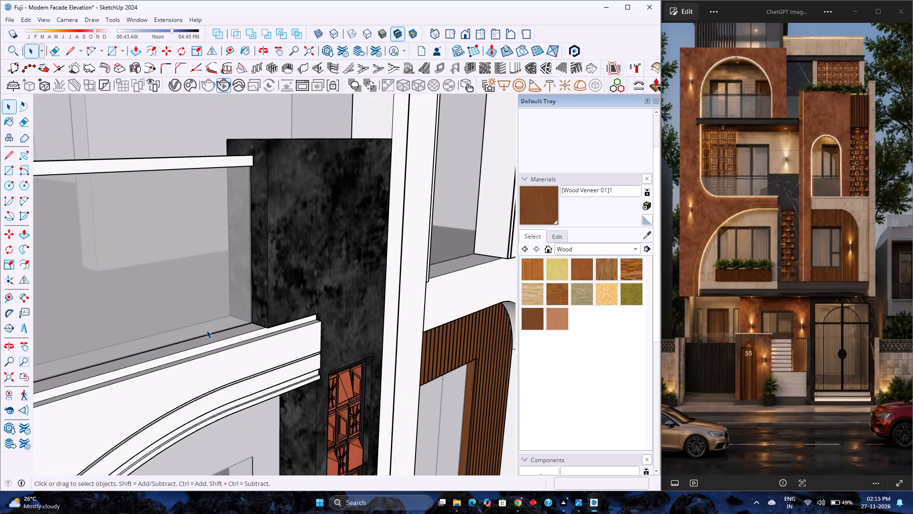
scroll(200, 327, "down", 2)
scroll(223, 345, "up", 5)
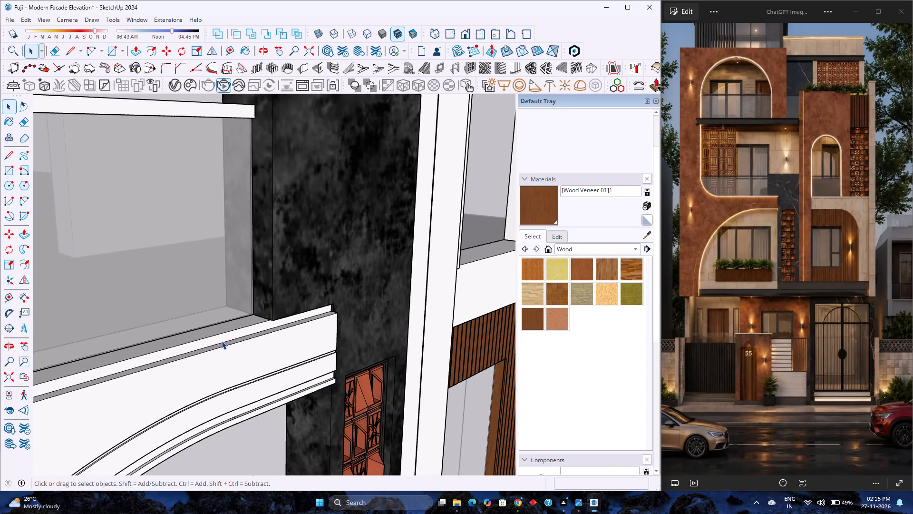
scroll(225, 337, "up", 5)
left_click(232, 338)
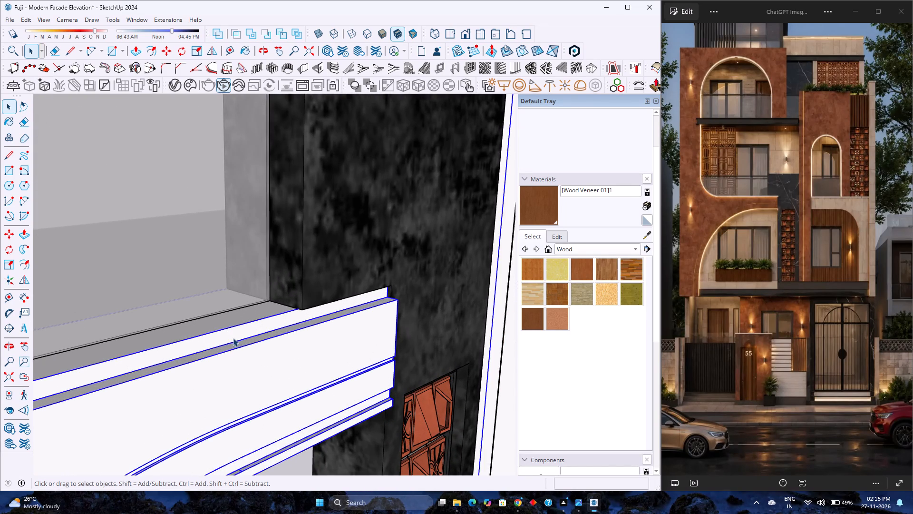
double_click(236, 336)
left_click(237, 335)
scroll(239, 334, "down", 10)
key("m")
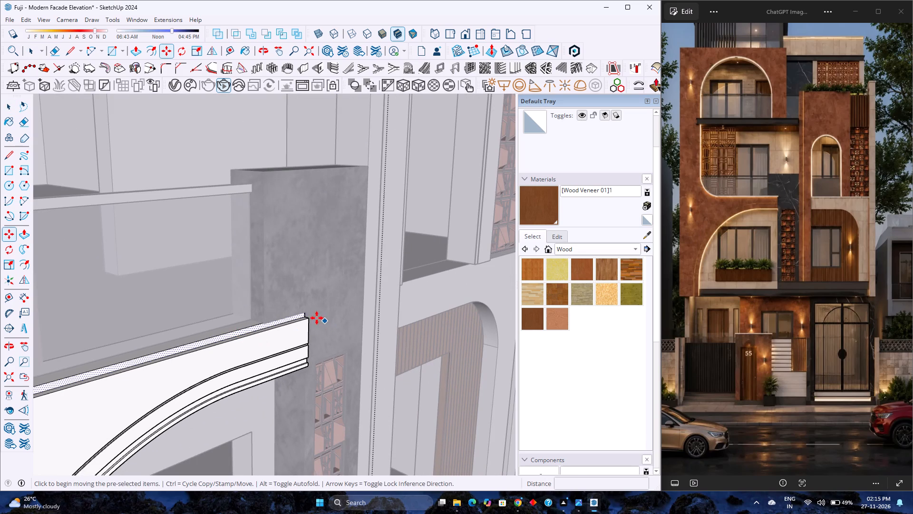
scroll(292, 315, "up", 8)
left_click(316, 319)
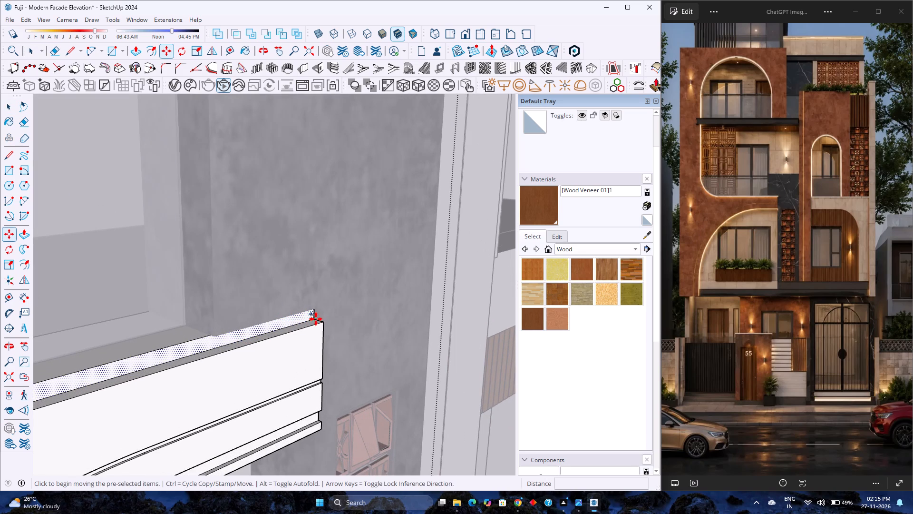
scroll(316, 319, "down", 20)
scroll(316, 319, "down", 1)
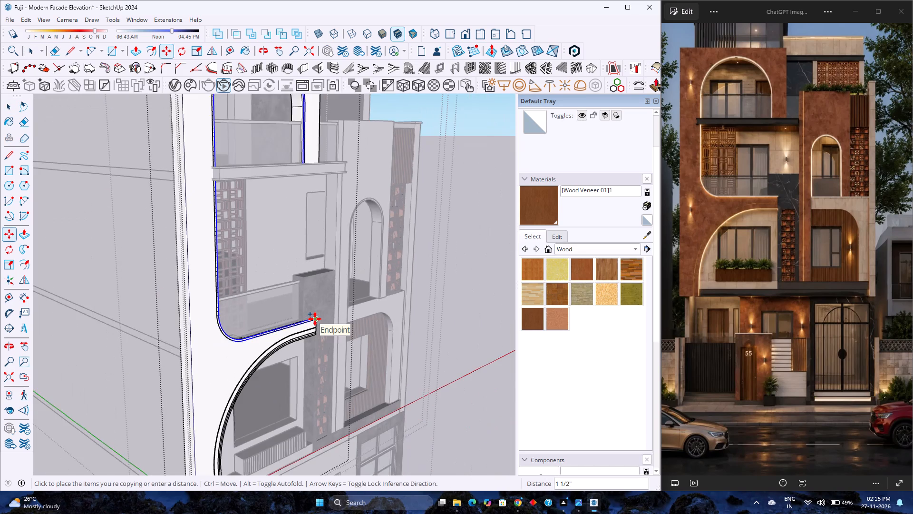
scroll(315, 319, "down", 5)
key("Left")
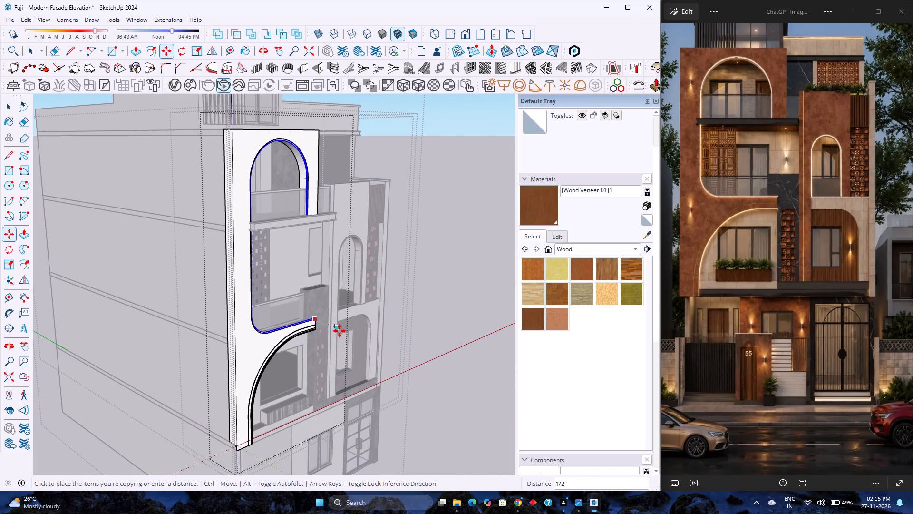
middle_click_drag(360, 335, 428, 405)
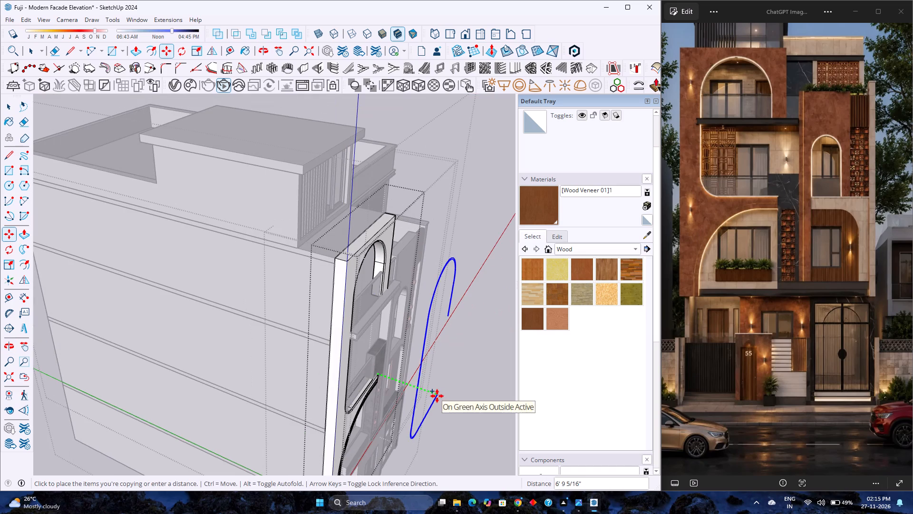
key("1")
key("apostrophe")
key("Return")
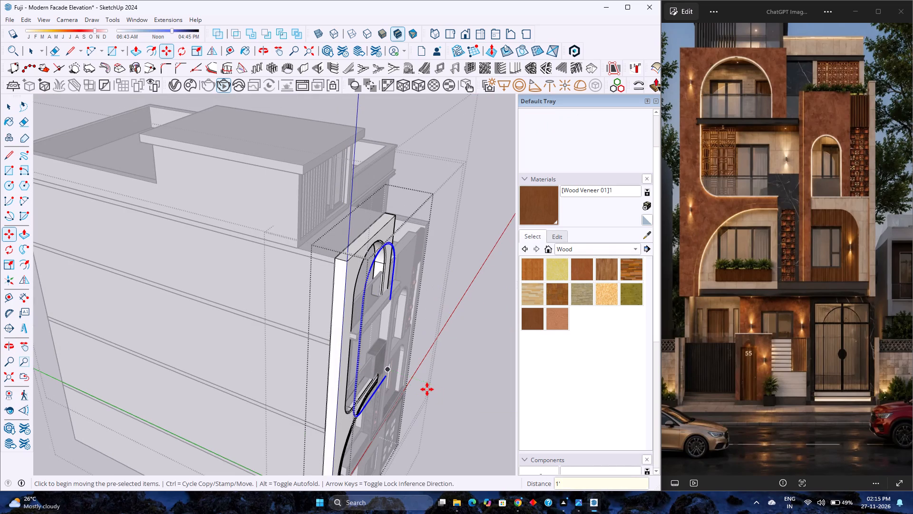
Make the copied border face of the upper curved opening into a group.
scroll(423, 389, "up", 2)
middle_click_drag(417, 389, 356, 385)
scroll(349, 401, "up", 11)
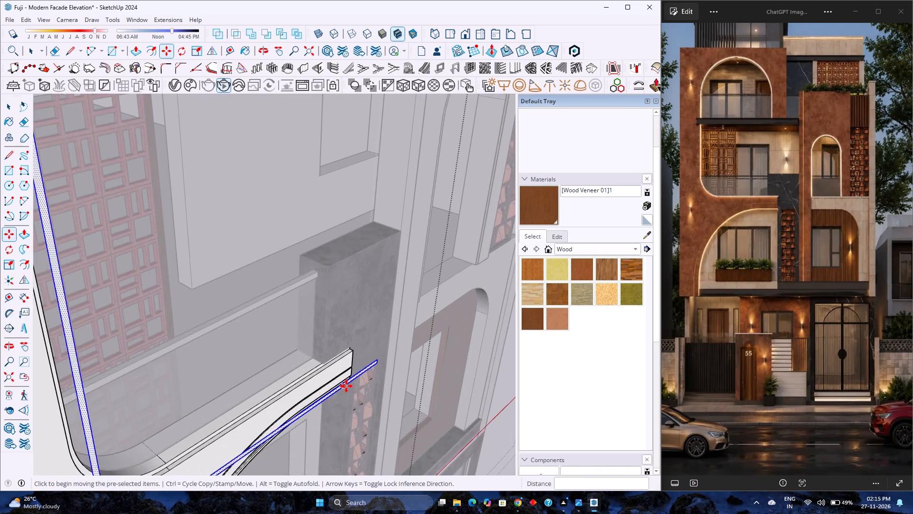
scroll(346, 386, "up", 7)
right_click(350, 377)
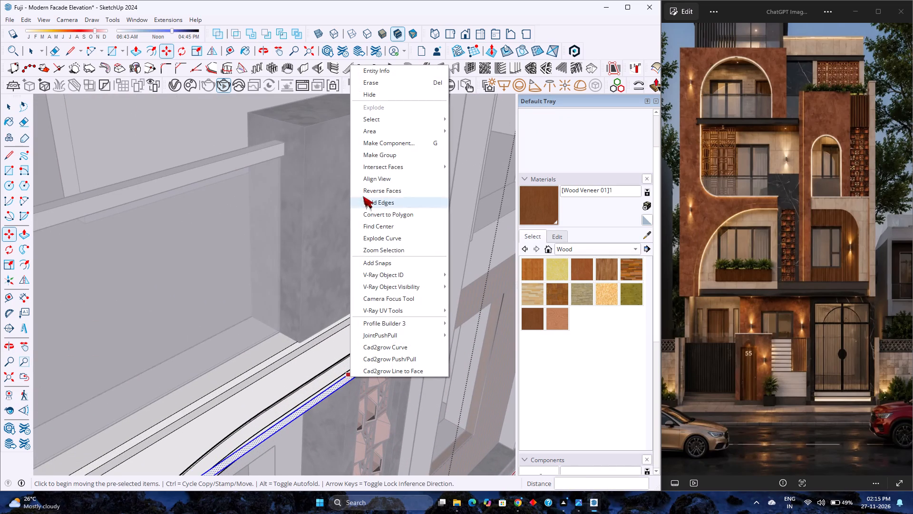
left_click(374, 155)
key("space")
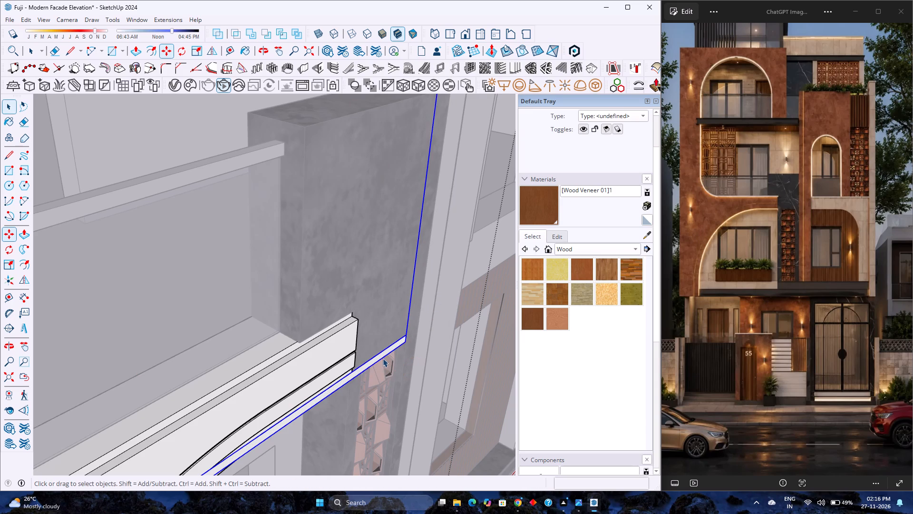
Extrude the face inside the copied border group by 0.25" with Push/Pull, and close the group.
scroll(381, 361, "up", 1)
double_click(379, 356)
scroll(379, 356, "up", 4)
key("p")
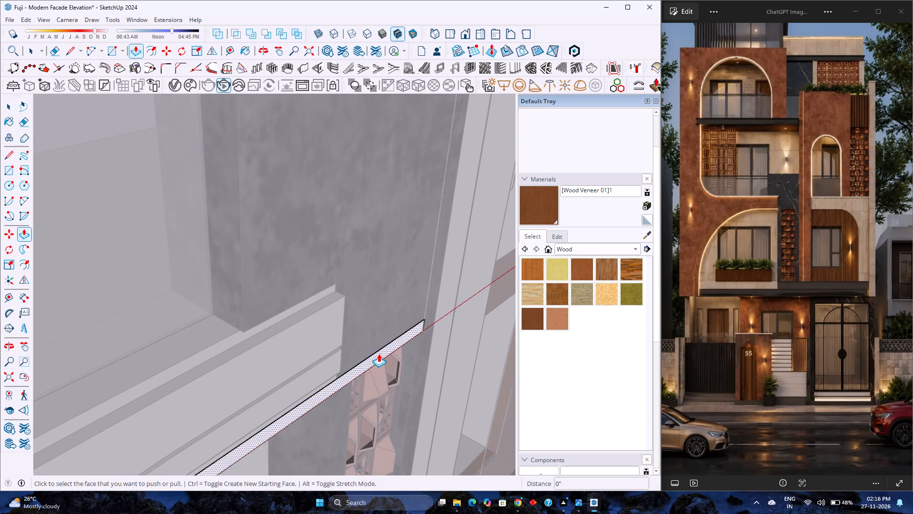
left_click(379, 354)
type("0.")
key("2")
key("5")
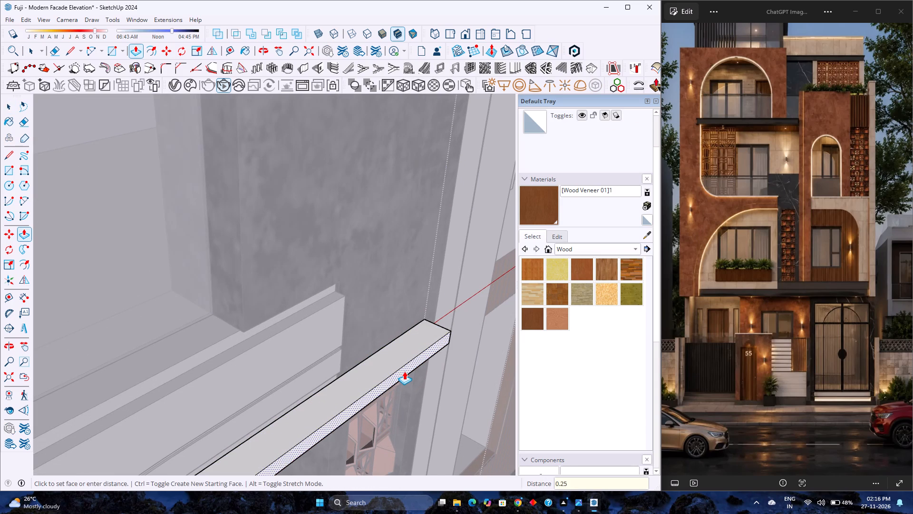
key("Return")
scroll(380, 354, "down", 7)
key("space")
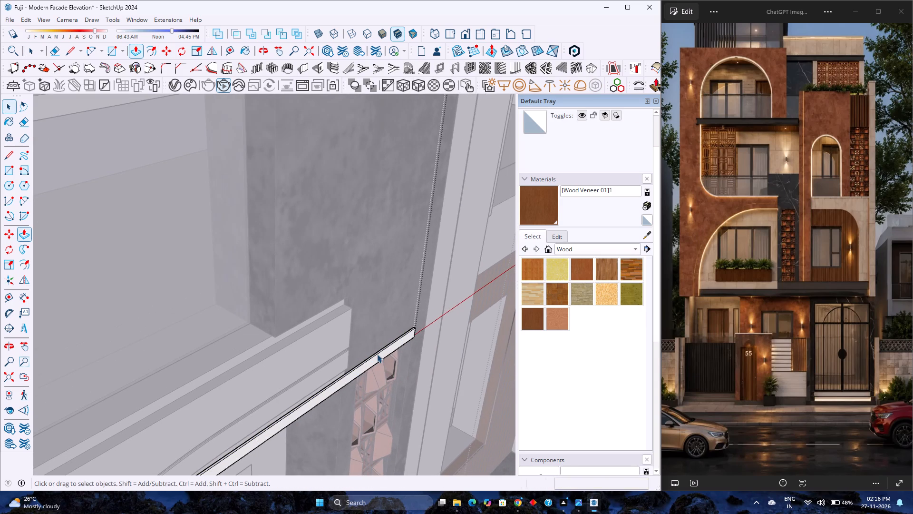
scroll(376, 355, "up", 6)
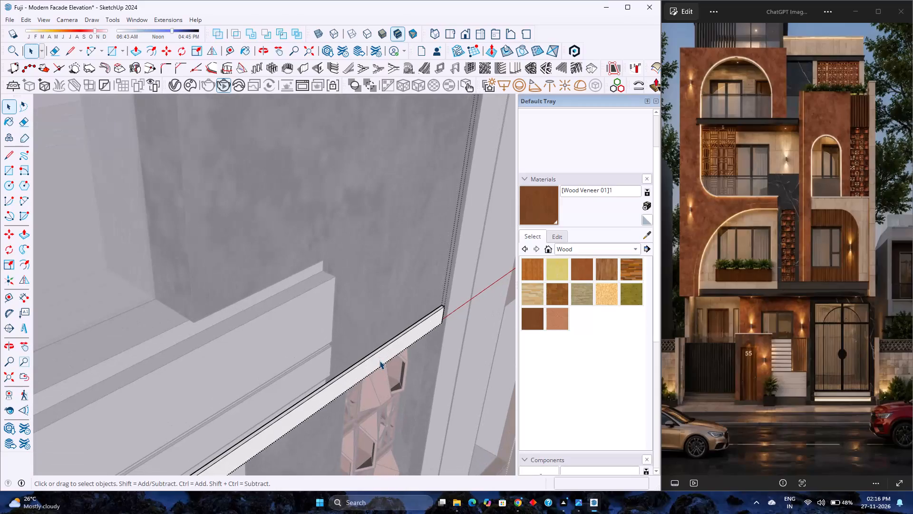
scroll(379, 361, "down", 7)
key("Escape")
Move the extruded border group 1' back along the green axis onto the upper curved opening of the frame wall.
left_click(382, 360)
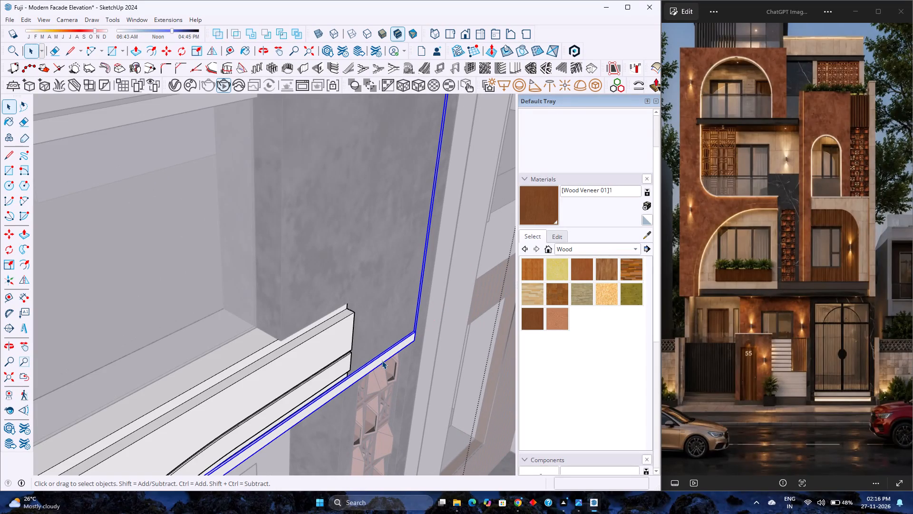
key("m")
scroll(416, 343, "up", 3)
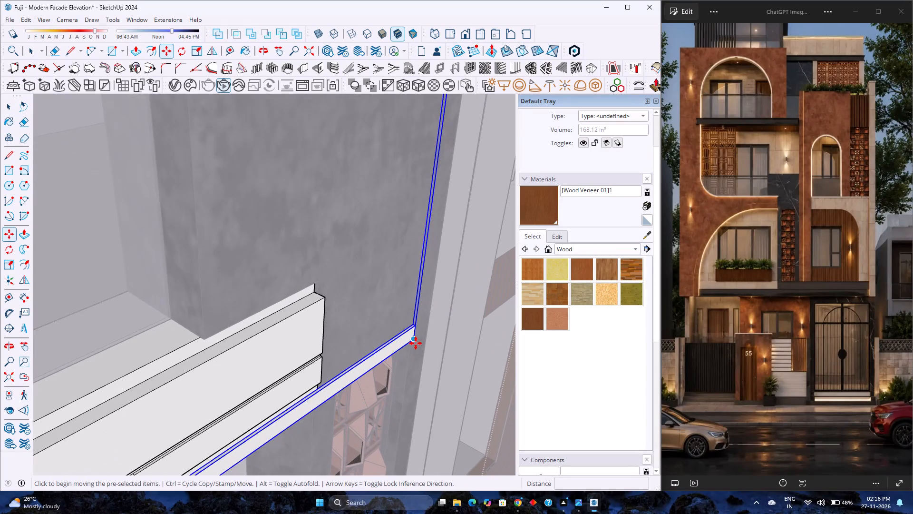
scroll(416, 343, "up", 1)
left_click(415, 342)
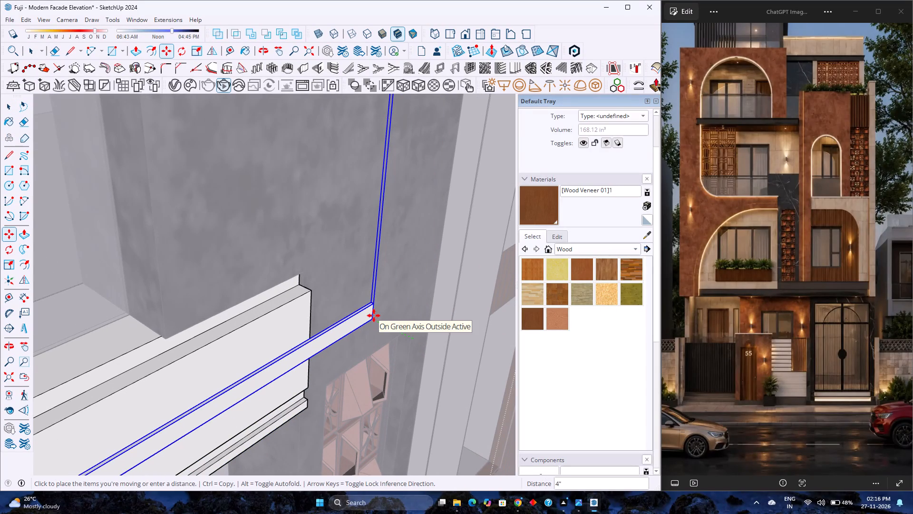
key("1")
key("apostrophe")
key("Return")
scroll(379, 321, "down", 8)
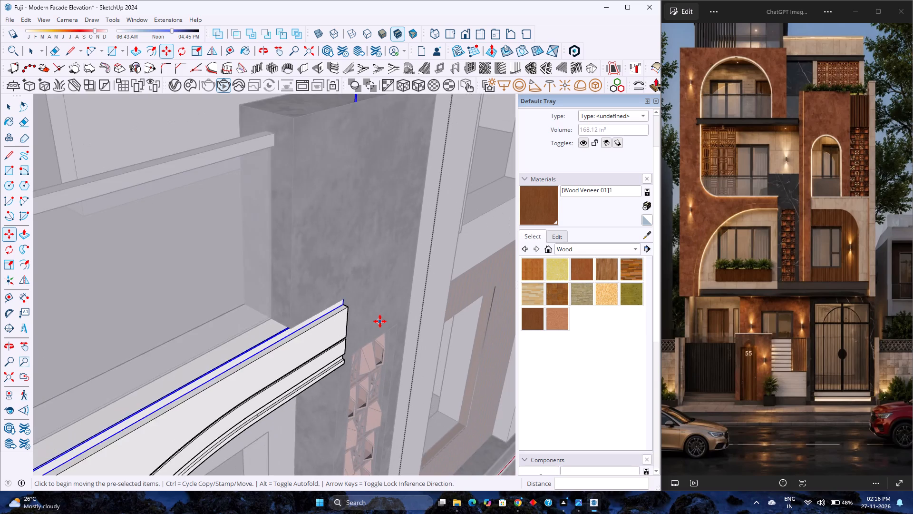
scroll(380, 321, "down", 3)
key("space")
Copy the inner border face of the frame wall's lower arched opening 1' outward along the green axis.
scroll(380, 321, "down", 8)
middle_click_drag(373, 362, 302, 349)
scroll(316, 368, "up", 3)
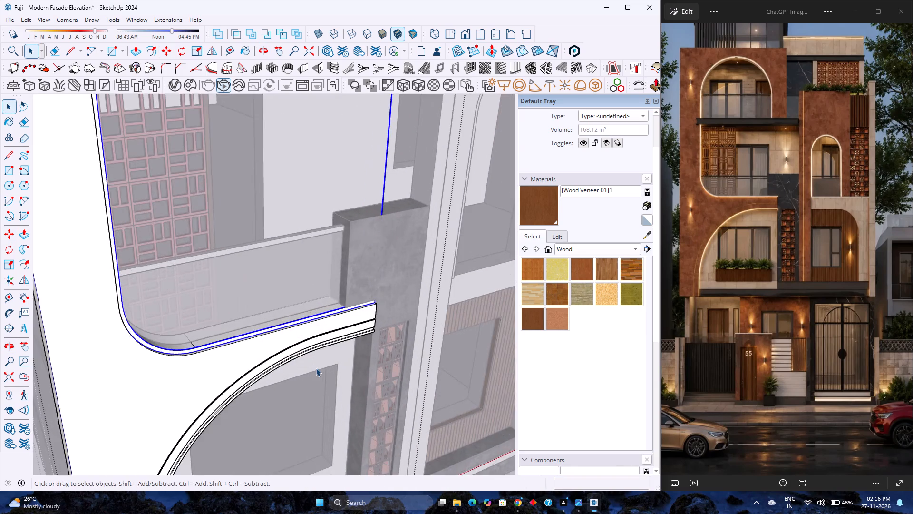
scroll(316, 368, "up", 16)
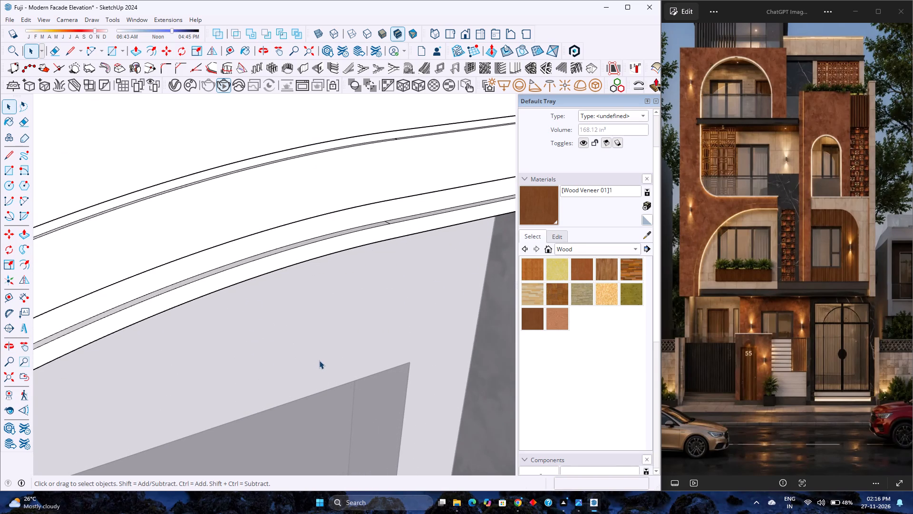
double_click(285, 243)
scroll(286, 241, "down", 3)
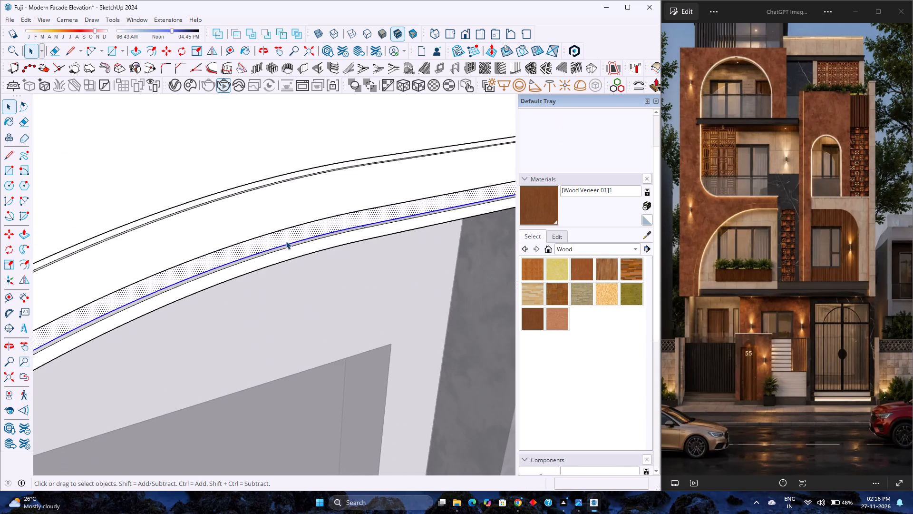
key("m")
left_click(288, 228)
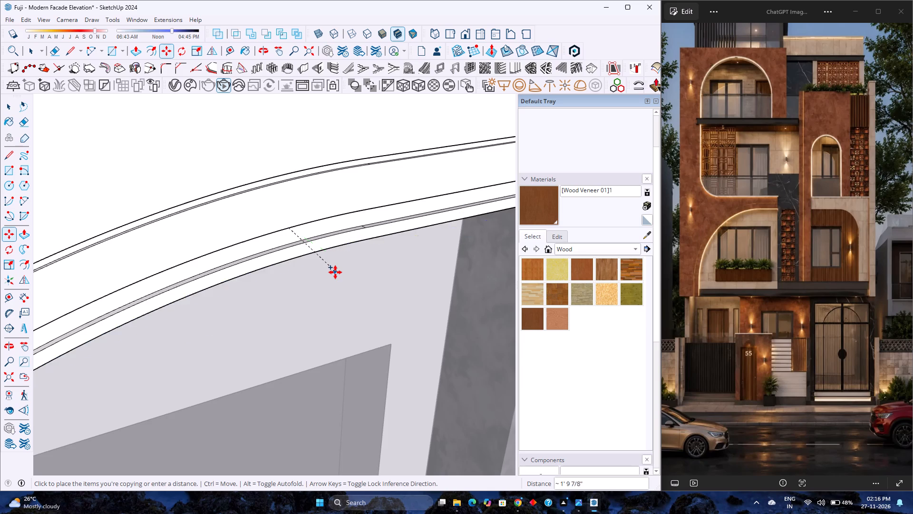
scroll(335, 272, "down", 1)
key("Left")
scroll(377, 303, "down", 6)
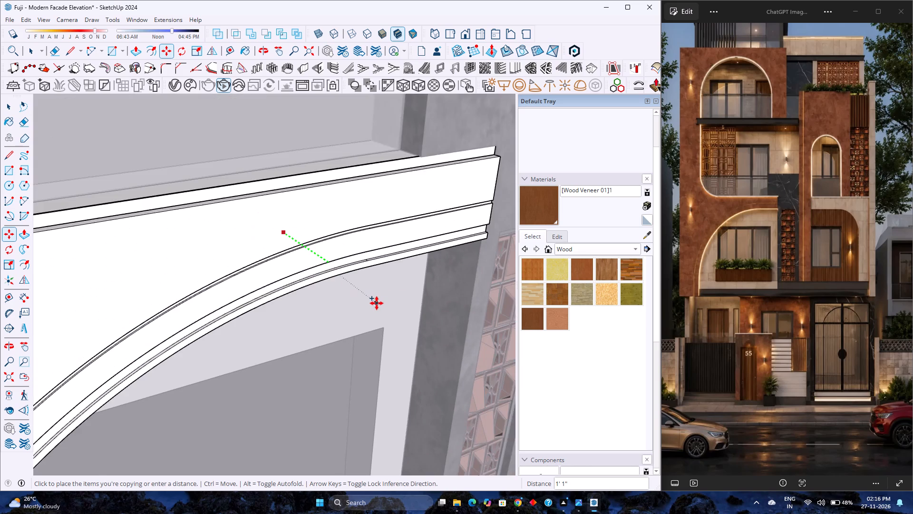
scroll(377, 303, "down", 7)
scroll(402, 354, "down", 5)
middle_click_drag(392, 336, 442, 397)
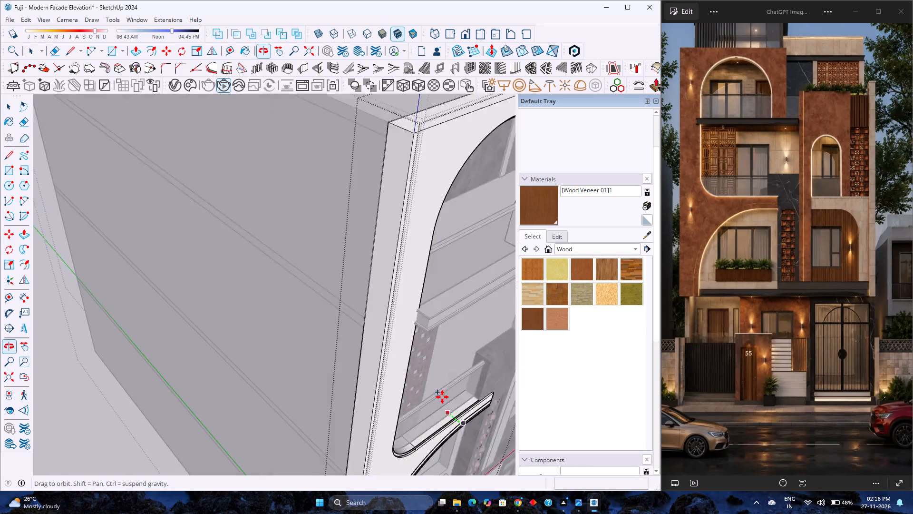
scroll(400, 357, "down", 3)
middle_click_drag(387, 341, 382, 336, "shift")
middle_click_drag(378, 331, 266, 245, "shift")
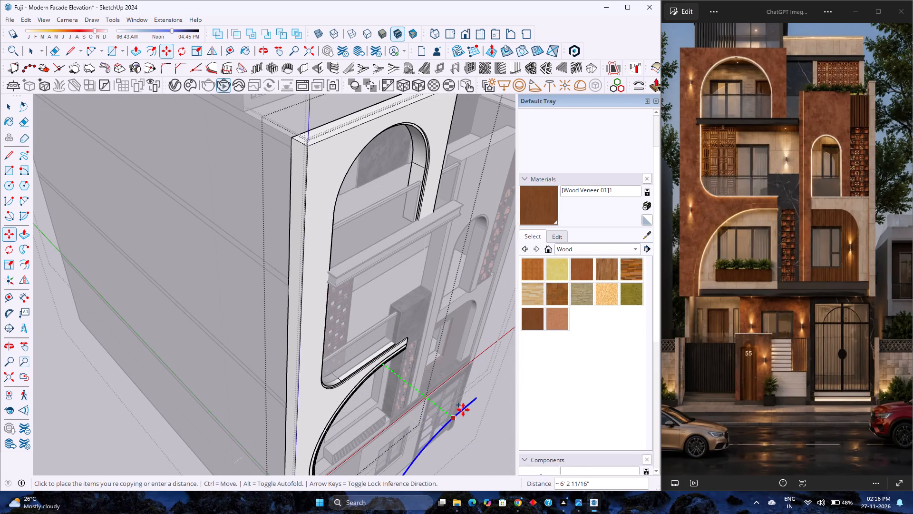
type("1'")
key("Return")
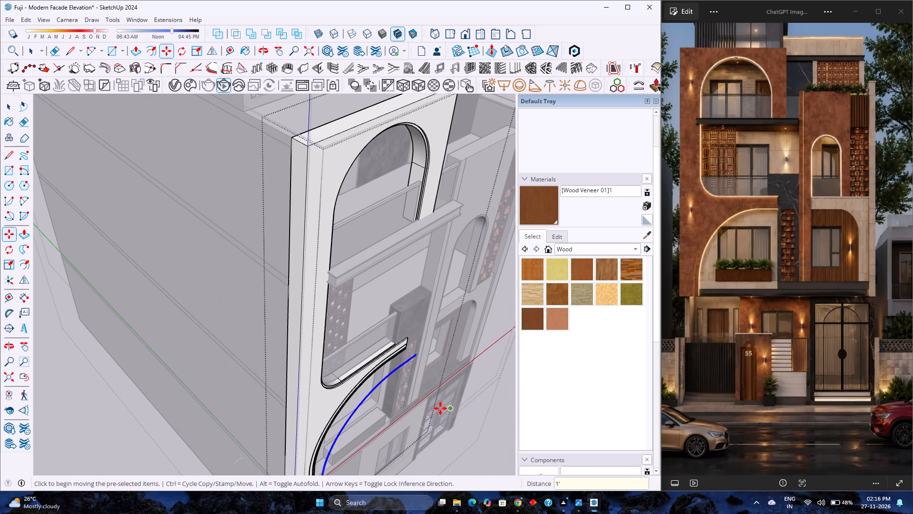
Make the copied inner border face of the lower arch into a group.
scroll(438, 407, "up", 4)
scroll(364, 351, "up", 11)
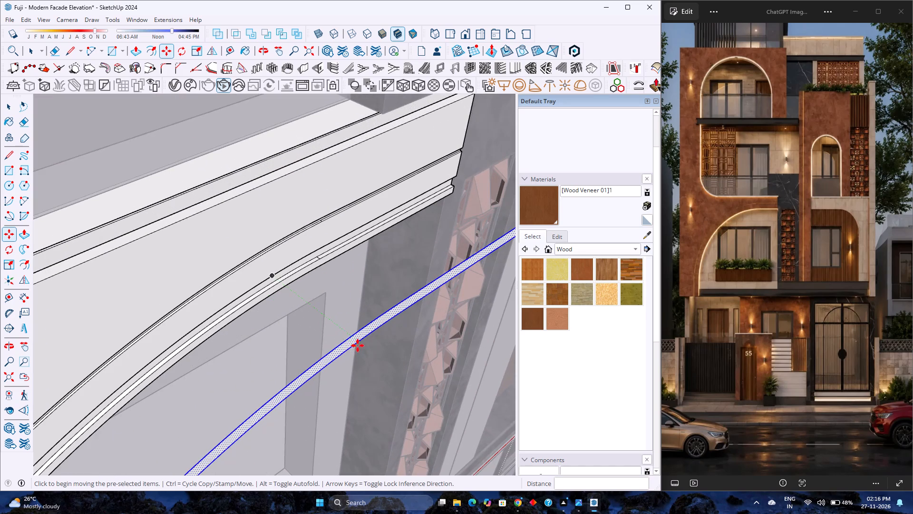
right_click(347, 347)
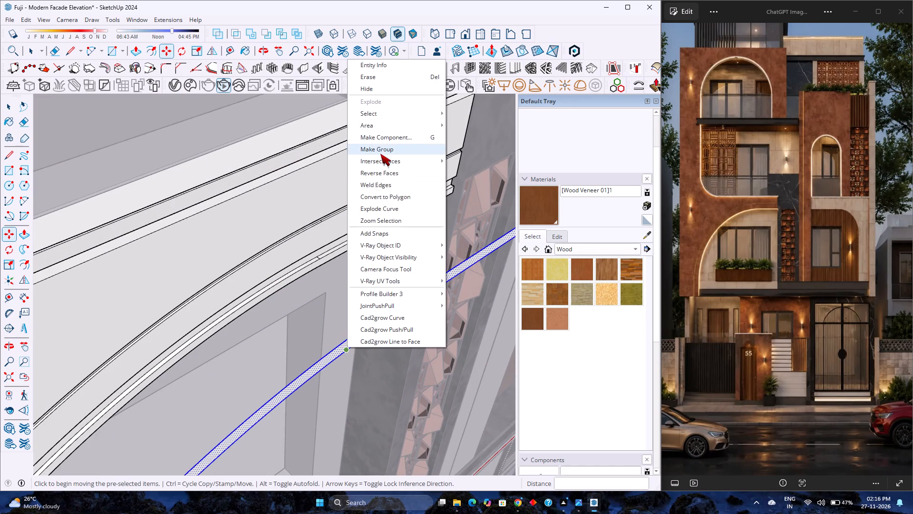
left_click(380, 154)
key("space")
Extrude the face inside the copied inner border group by 0.25" with Push/Pull, and close the group.
double_click(353, 340)
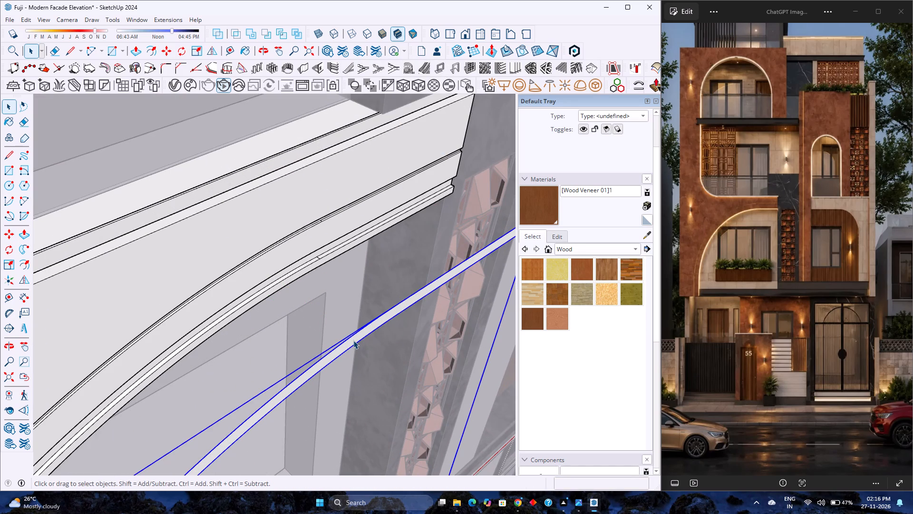
scroll(353, 340, "up", 1)
key("p")
left_click(355, 338)
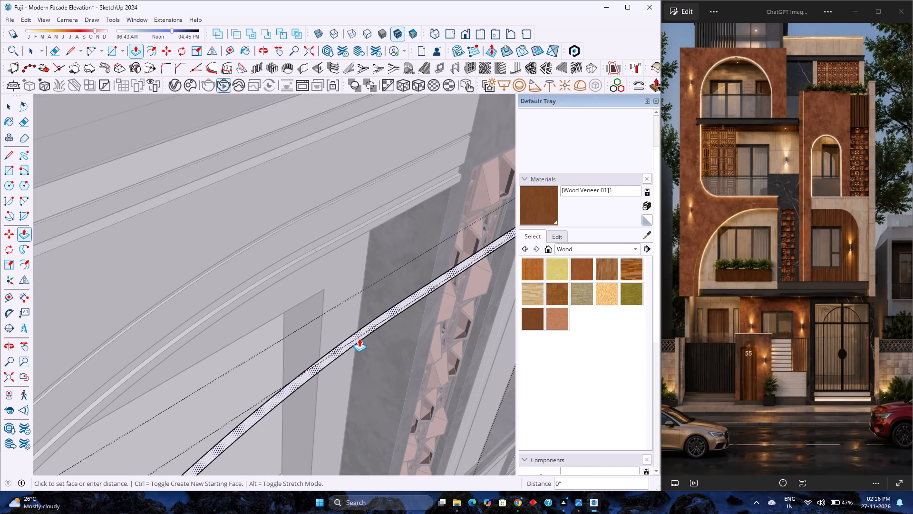
left_click(359, 338)
key("ctrl+z")
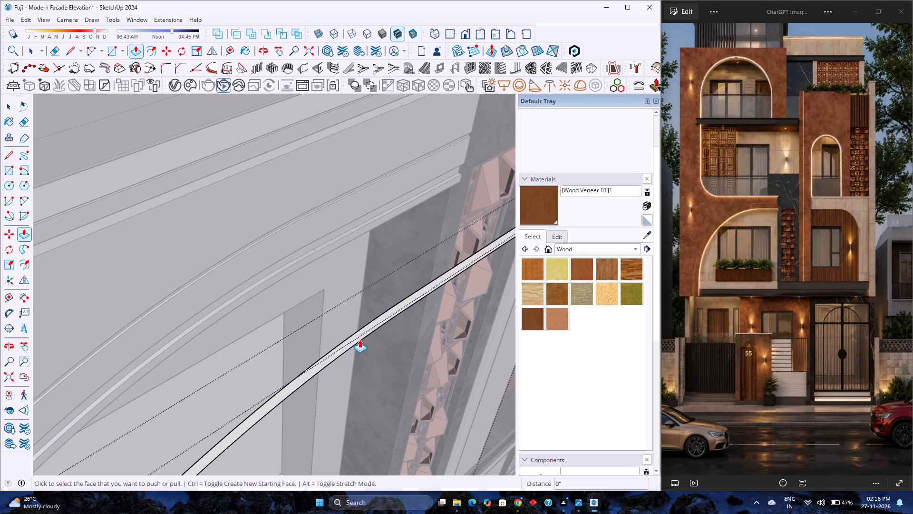
left_click(358, 337)
key("0")
key("period")
key("2")
key("5")
key("Return")
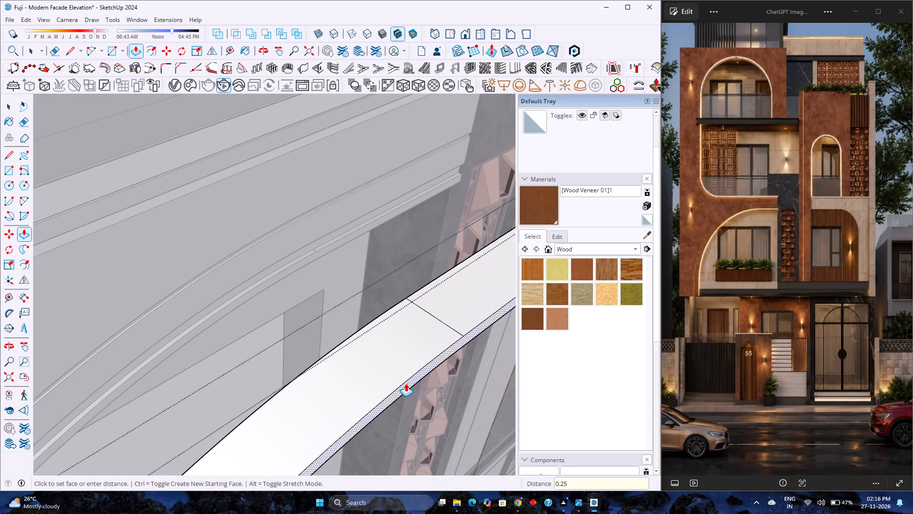
key("space")
key("Escape")
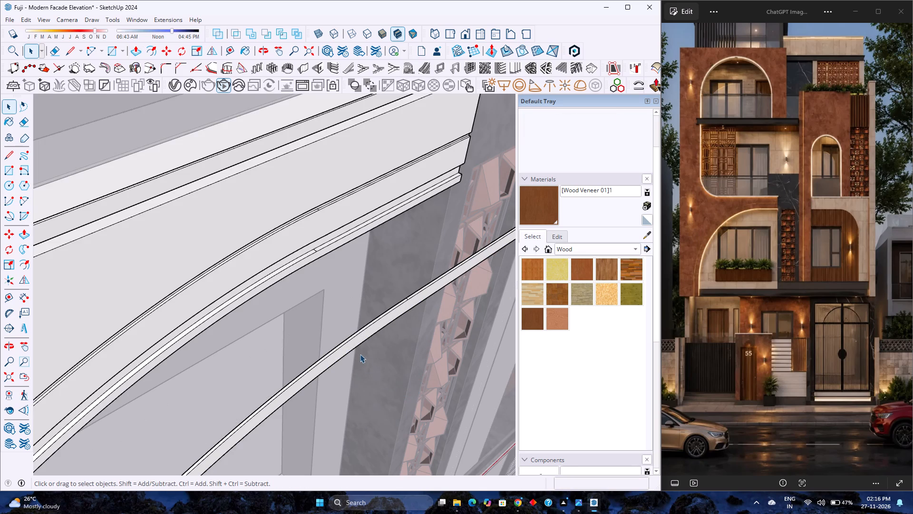
Move the extruded inner border group 1' back along the green axis onto the lower arched opening.
left_click(356, 343)
key("m")
scroll(345, 357, "down", 2)
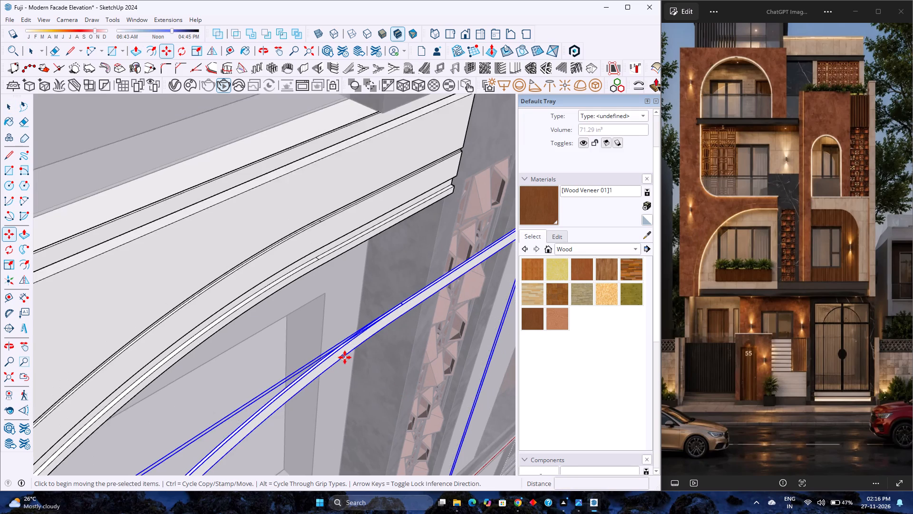
scroll(345, 357, "down", 3)
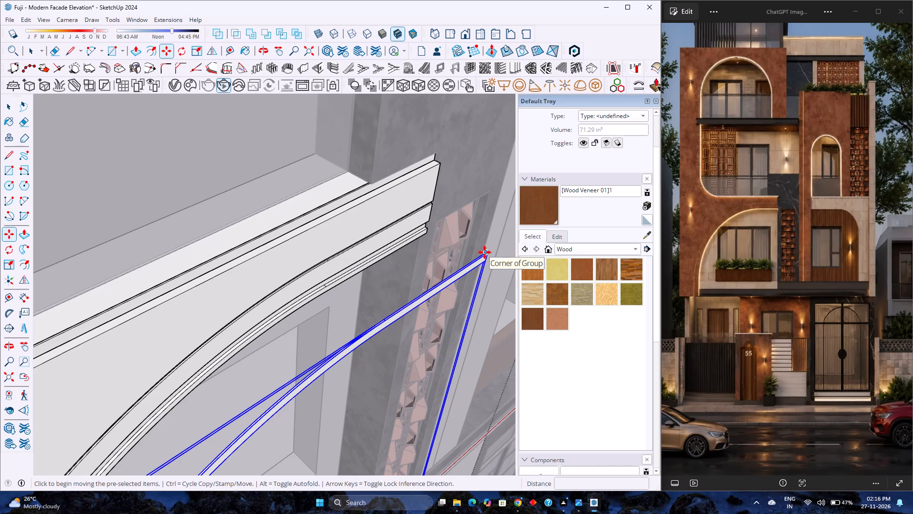
left_click(485, 252)
key("Left")
type("1'")
key("Return")
key("space")
Copy the thin outer border face of the frame wall's lower arched opening 1' outward along the green axis.
scroll(296, 286, "up", 3)
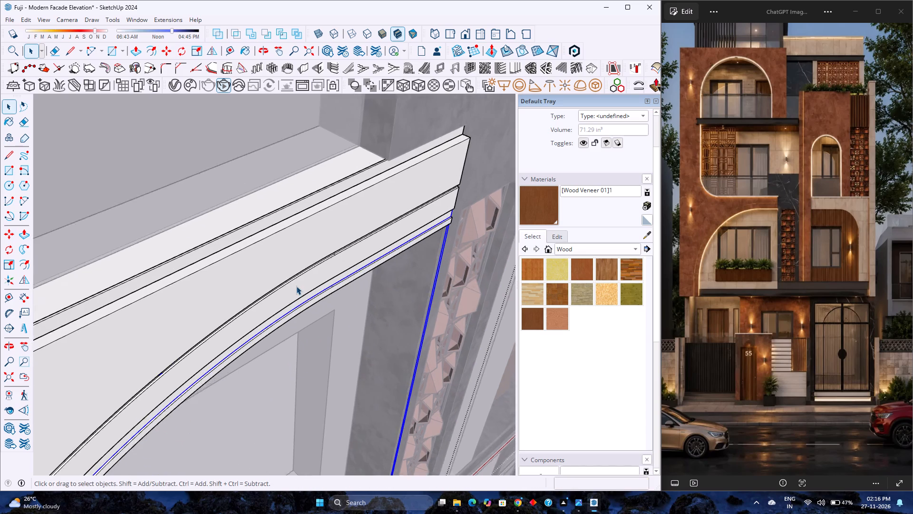
scroll(296, 286, "up", 9)
scroll(255, 277, "up", 3)
double_click(258, 276)
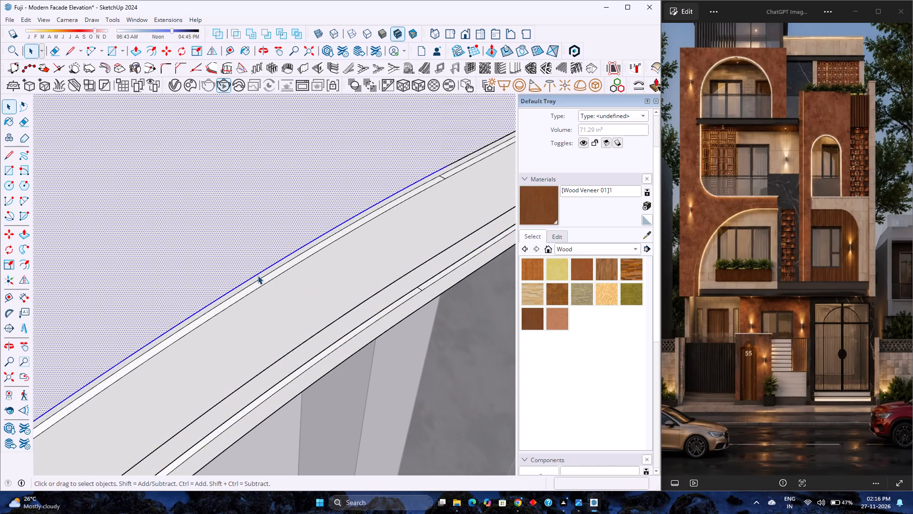
scroll(258, 276, "up", 3)
double_click(261, 276)
scroll(261, 278, "up", 3)
middle_click_drag(261, 278, 214, 236)
scroll(250, 267, "down", 12)
key("m")
middle_click_drag(249, 287, 292, 404)
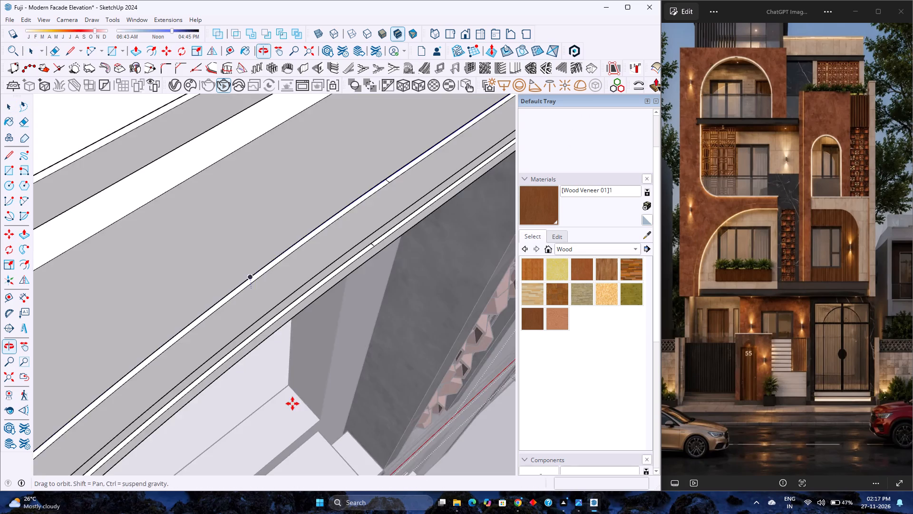
middle_click(292, 405)
middle_click_drag(292, 404, 292, 405)
scroll(270, 355, "down", 7)
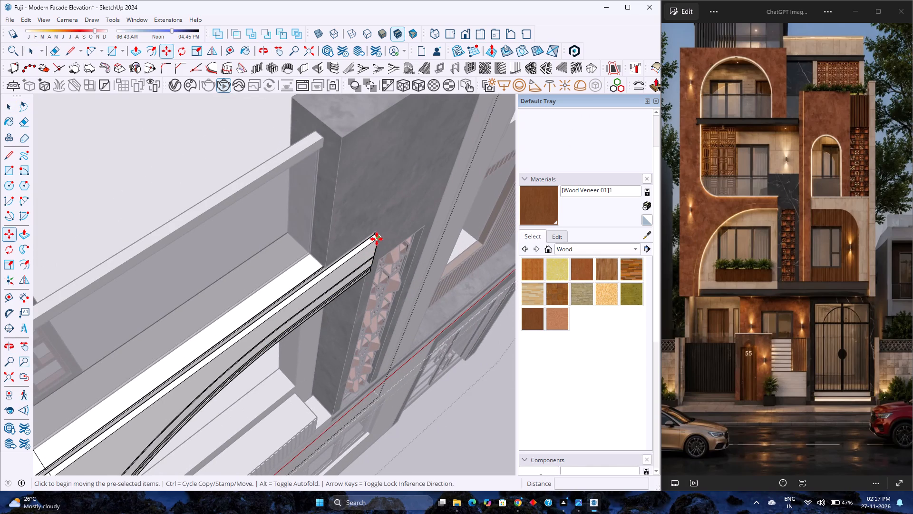
left_click(377, 239)
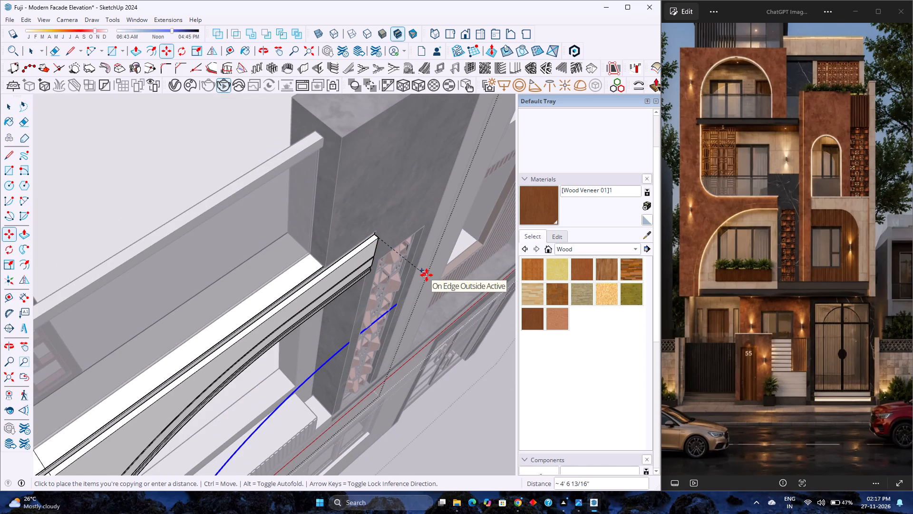
key("Left")
scroll(433, 296, "down", 6)
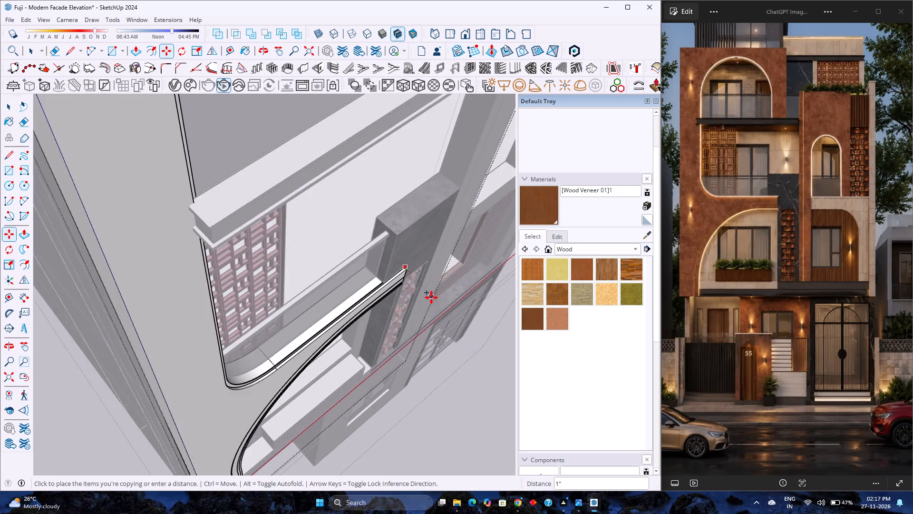
scroll(433, 301, "down", 4)
key("1")
key("apostrophe")
key("Return")
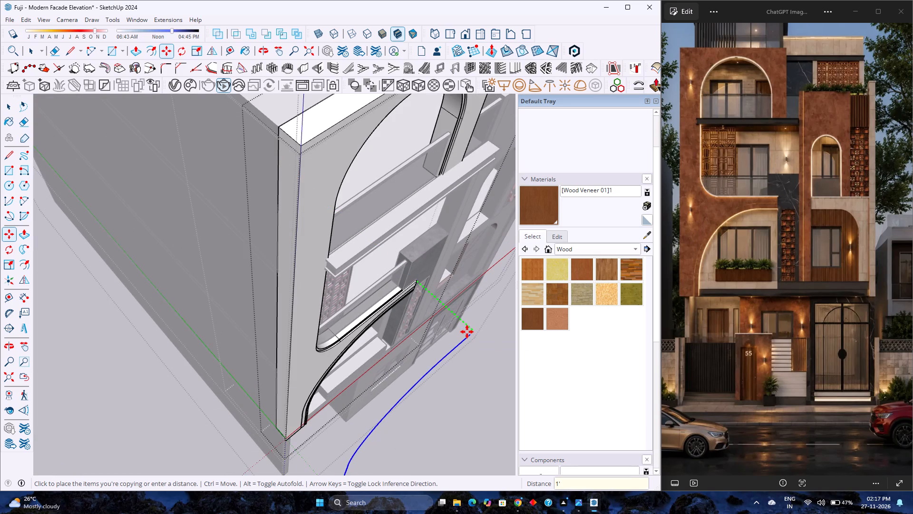
Make the copied outer border face of the lower arch into a group.
scroll(446, 332, "up", 4)
middle_click_drag(437, 328, 390, 297)
middle_click(390, 297)
scroll(277, 216, "up", 2)
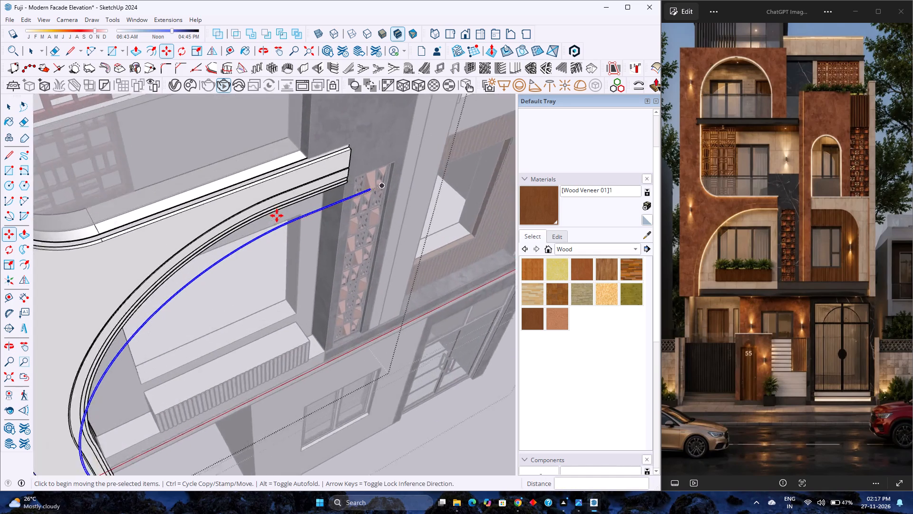
scroll(277, 216, "up", 10)
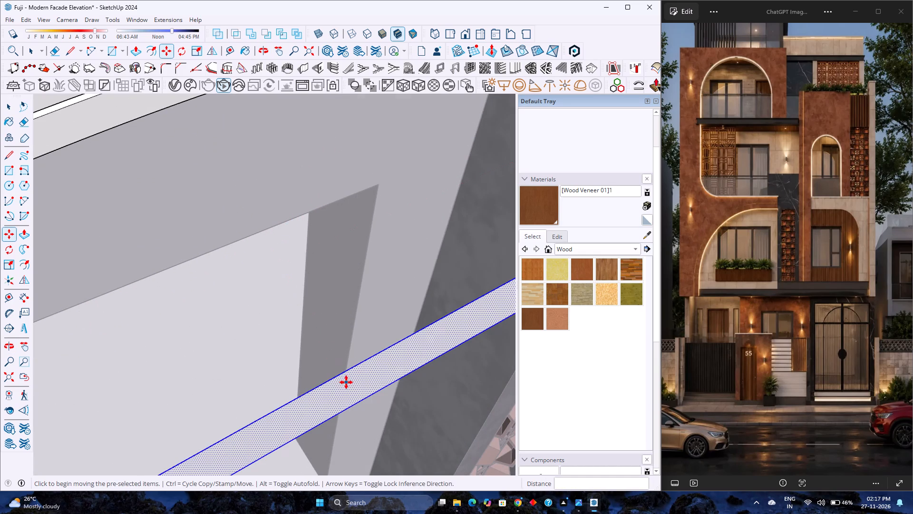
right_click(346, 382)
left_click(373, 175)
scroll(362, 347, "down", 9)
key("space")
Extrude the face inside the copied outer border group by 0.25" with Push/Pull, and close the group.
scroll(349, 374, "up", 4)
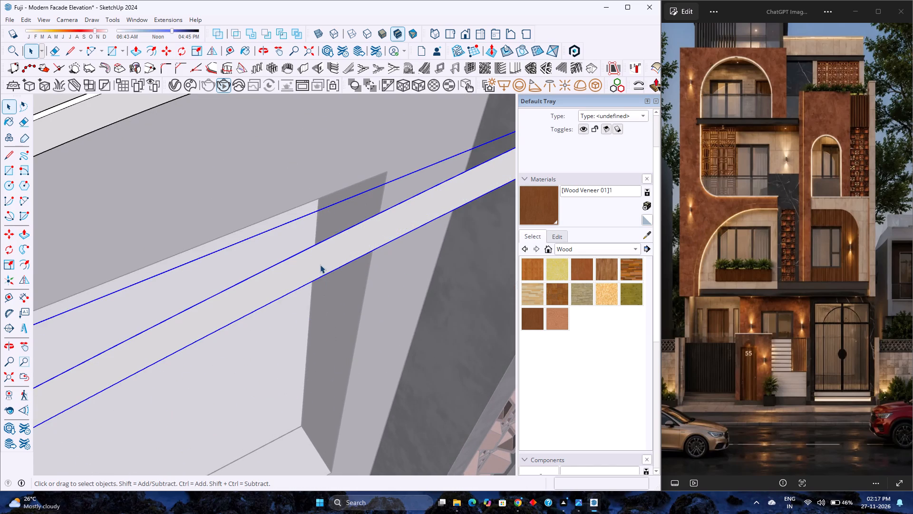
double_click(320, 264)
key("p")
left_click(325, 263)
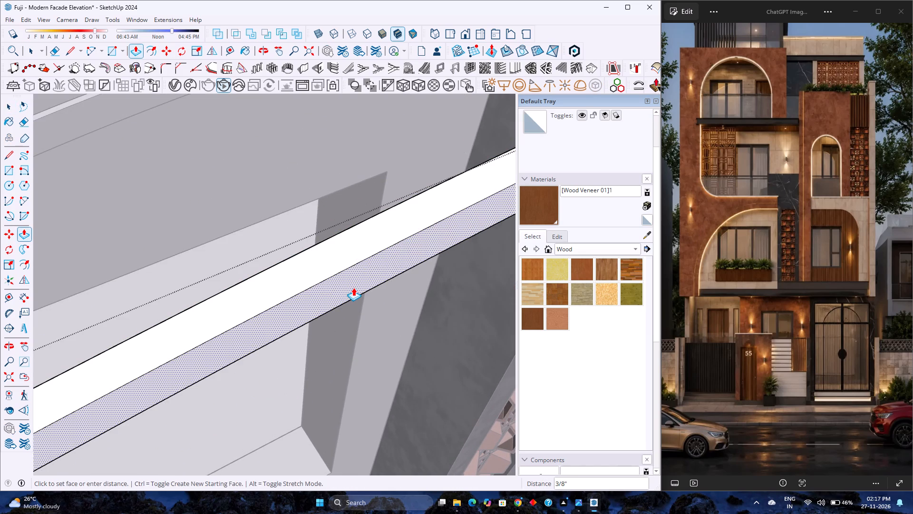
type("0.")
type("25")
key("Return")
key("space")
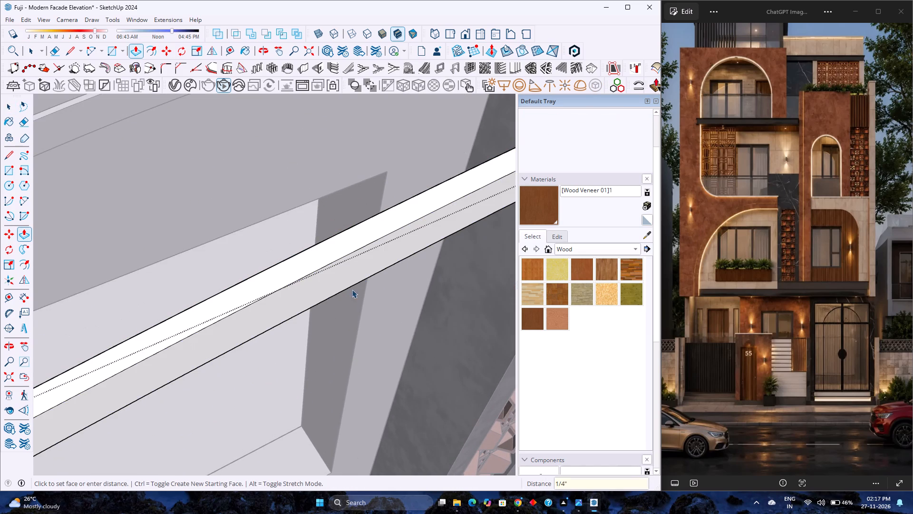
scroll(349, 287, "down", 16)
left_click(342, 282)
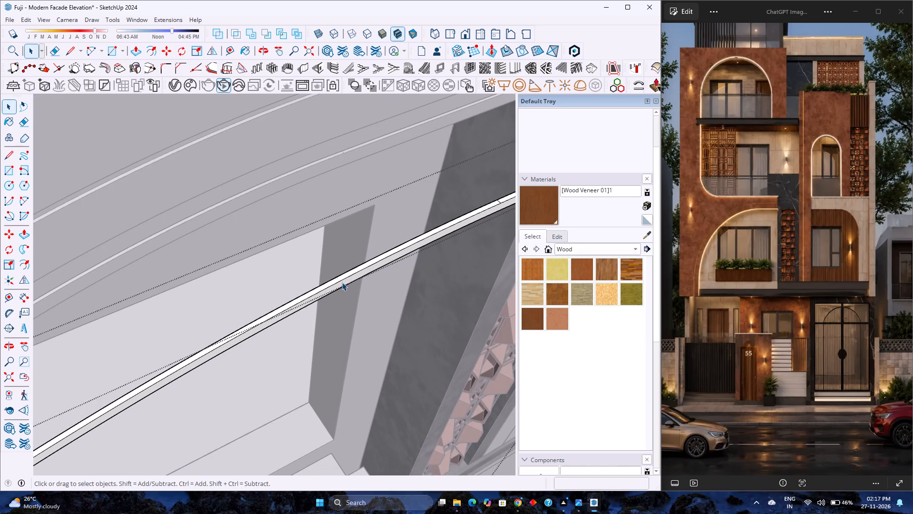
scroll(339, 282, "down", 13)
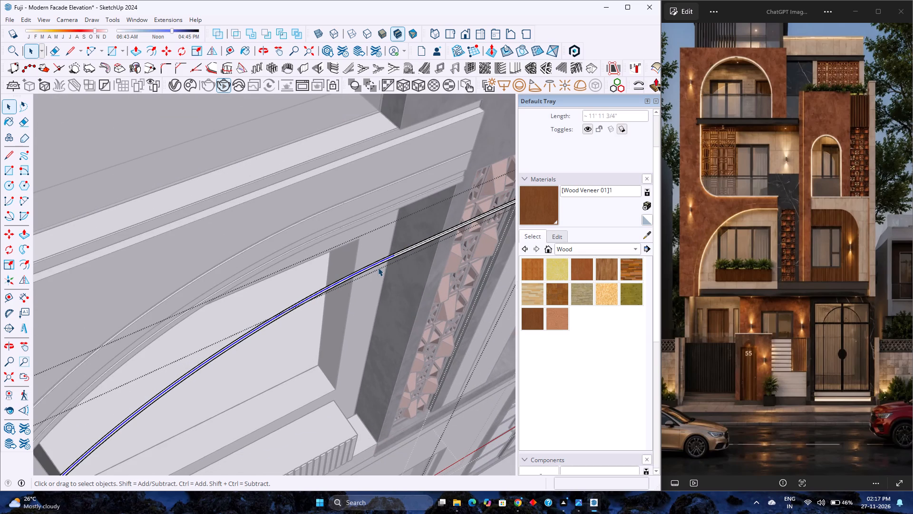
key("Escape")
Move the extruded outer border group 1' back along the green axis onto the lower arched opening.
left_click(361, 270)
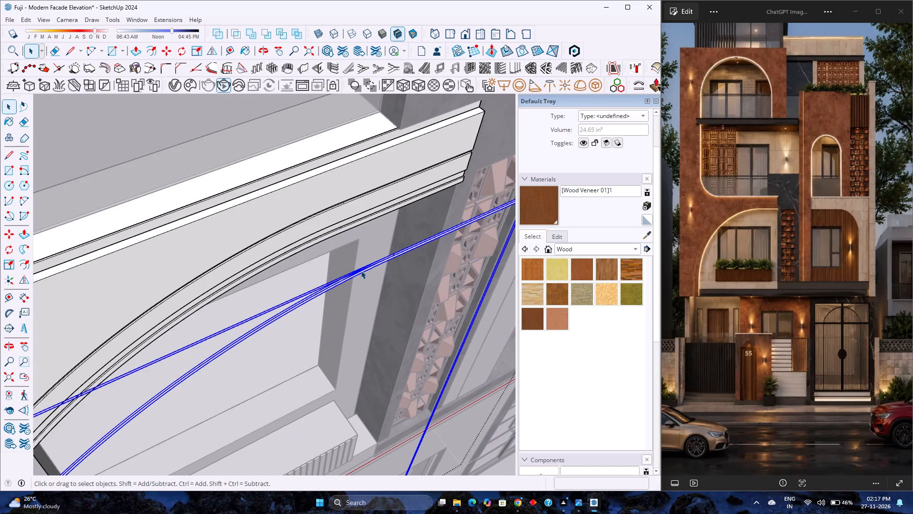
key("m")
scroll(351, 273, "down", 5)
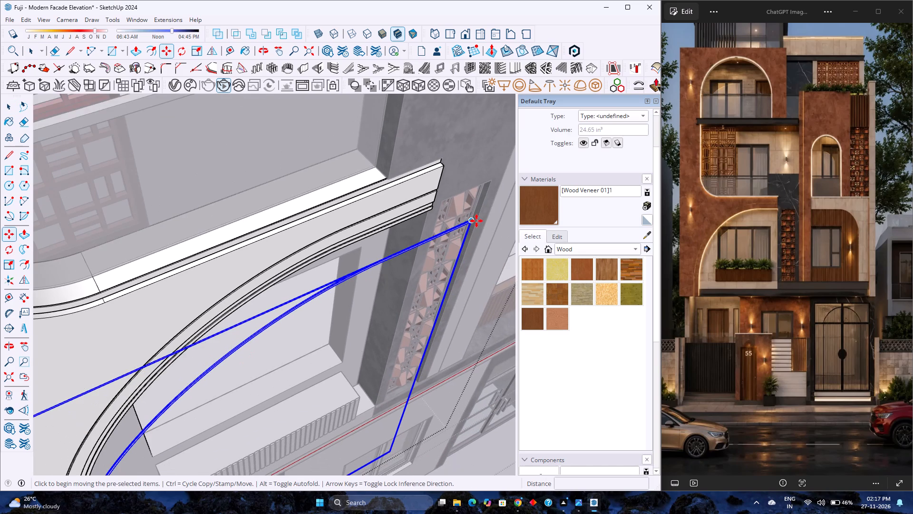
left_click(476, 221)
key("Left")
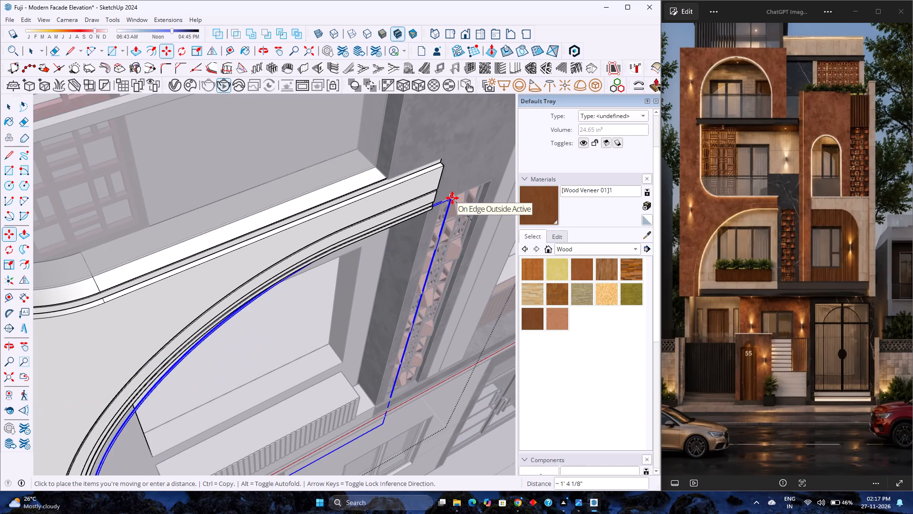
key("1")
key("apostrophe")
key("Return")
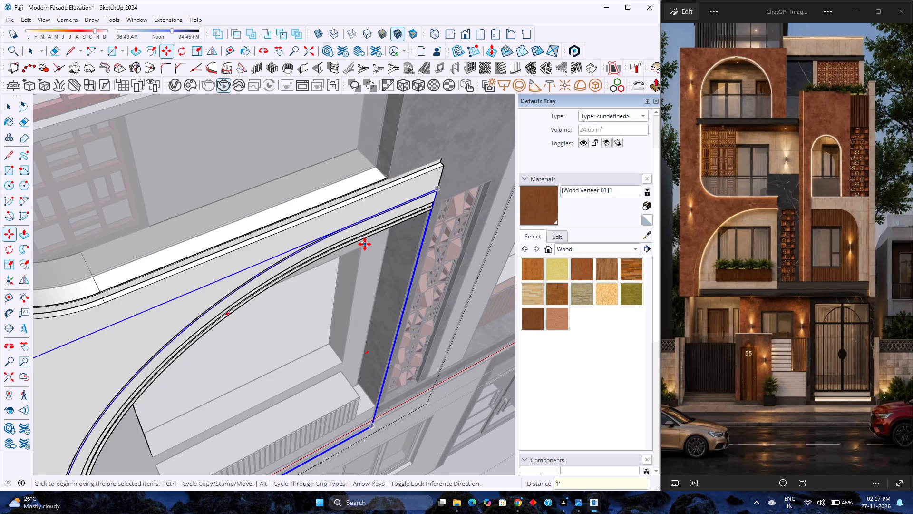
Deselect the border group and examine the base of the white wall between the terracotta jali and the timber-slatted recess.
scroll(365, 244, "down", 10)
key("space")
scroll(278, 307, "down", 1)
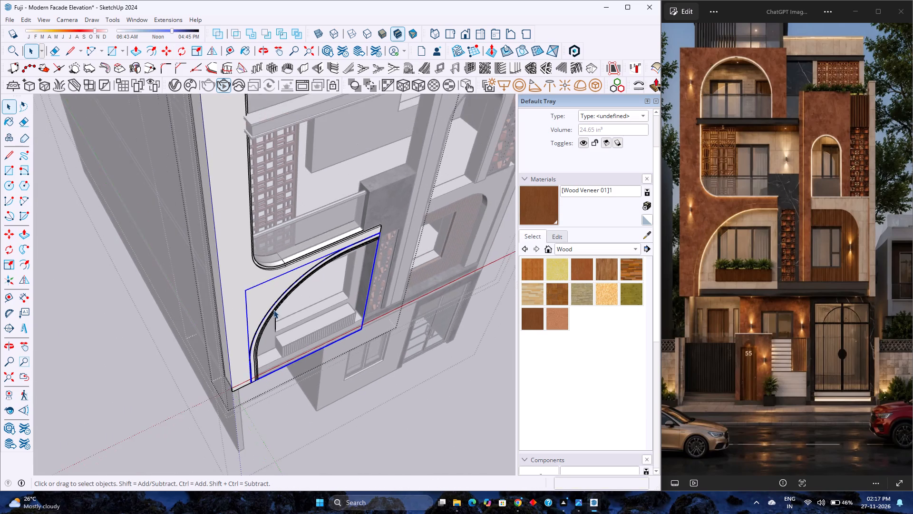
scroll(273, 310, "down", 1)
left_click(351, 408)
scroll(360, 393, "down", 2)
middle_click_drag(360, 394, 278, 315)
middle_click(274, 308)
scroll(273, 299, "down", 3)
scroll(337, 256, "up", 9)
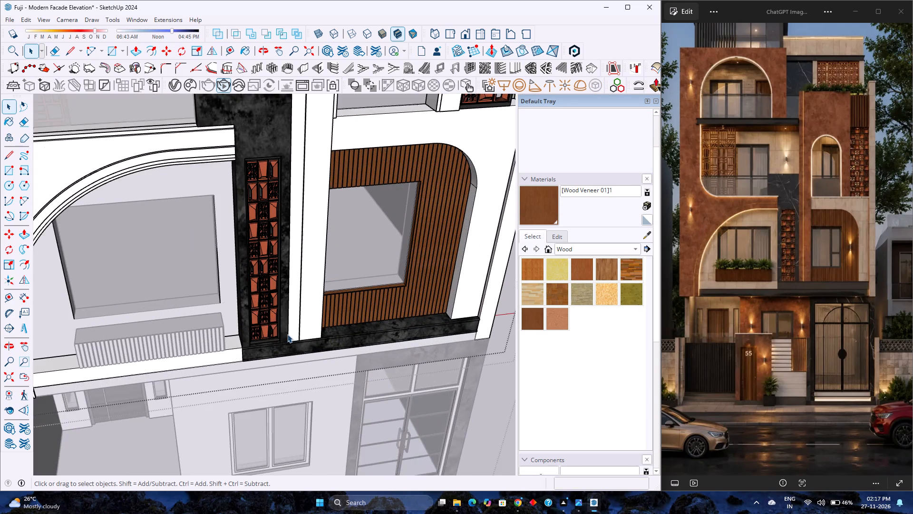
scroll(286, 338, "up", 1)
scroll(306, 334, "up", 20)
scroll(306, 334, "up", 3)
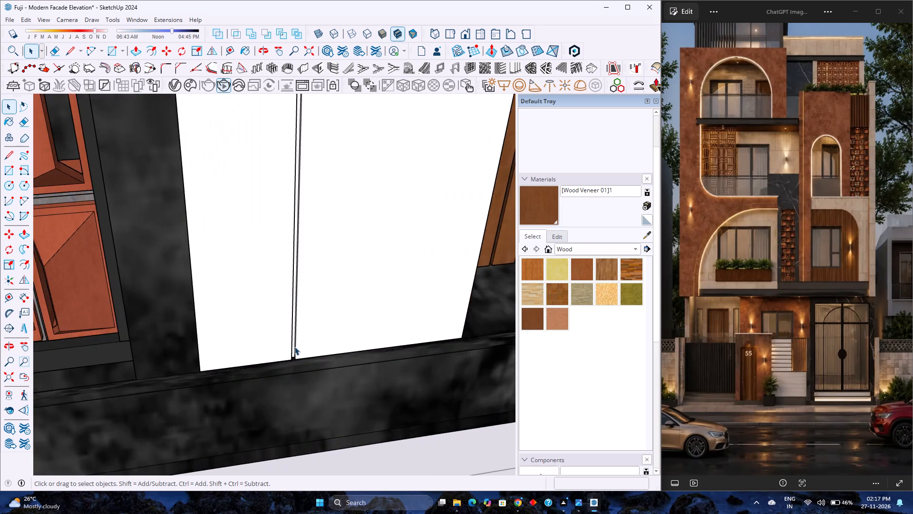
scroll(294, 346, "up", 6)
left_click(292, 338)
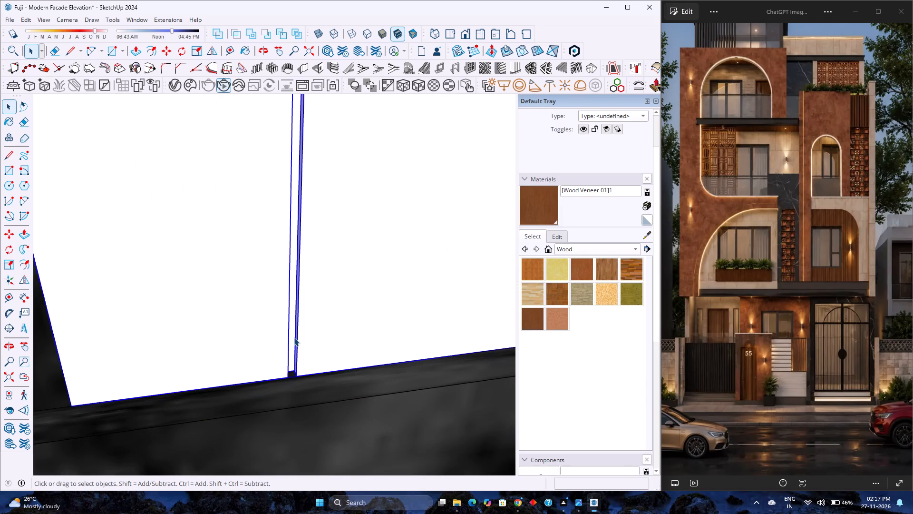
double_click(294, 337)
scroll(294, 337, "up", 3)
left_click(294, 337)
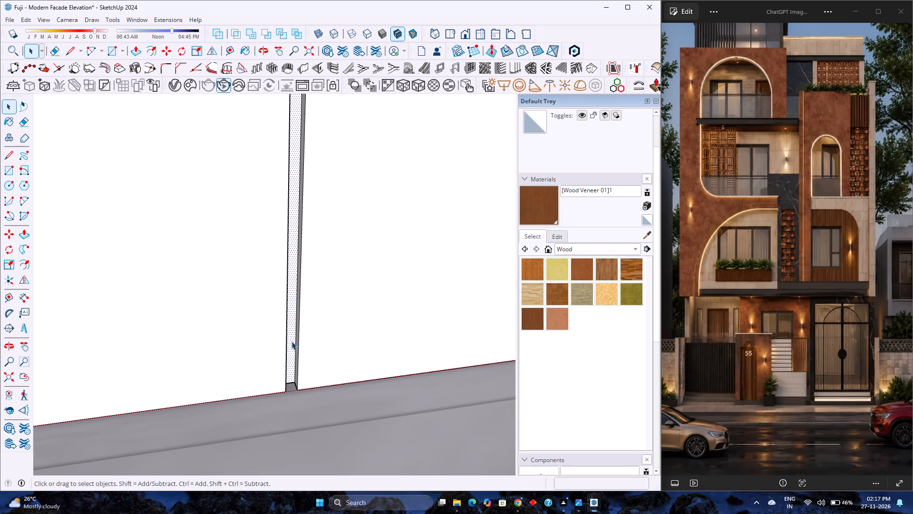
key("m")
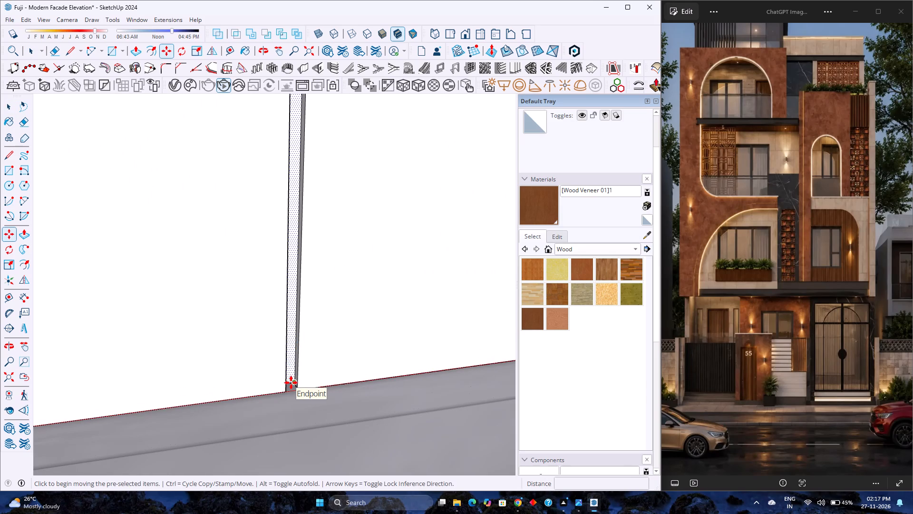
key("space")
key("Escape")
Open the white wall group beside the timber-slatted recess and select the narrow vertical strip face between its two wide faces.
left_click(225, 384)
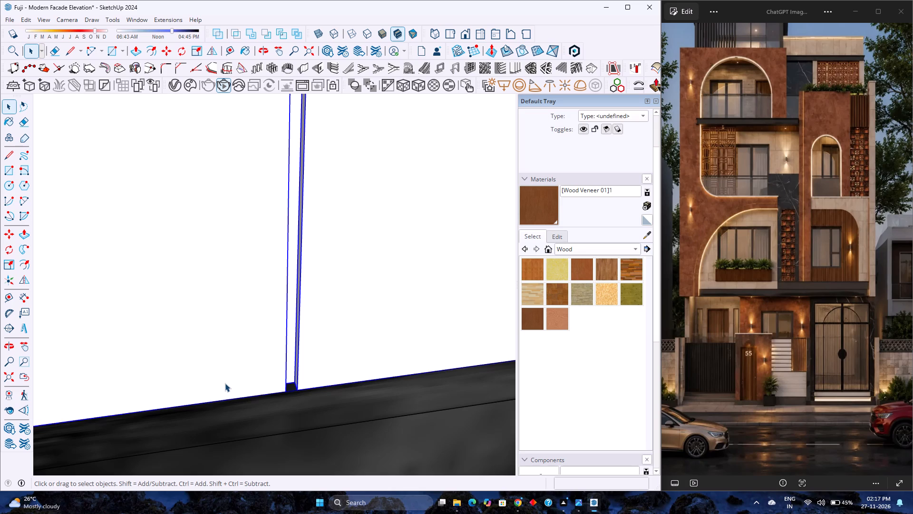
double_click(226, 382)
left_click(233, 376)
left_click(357, 356)
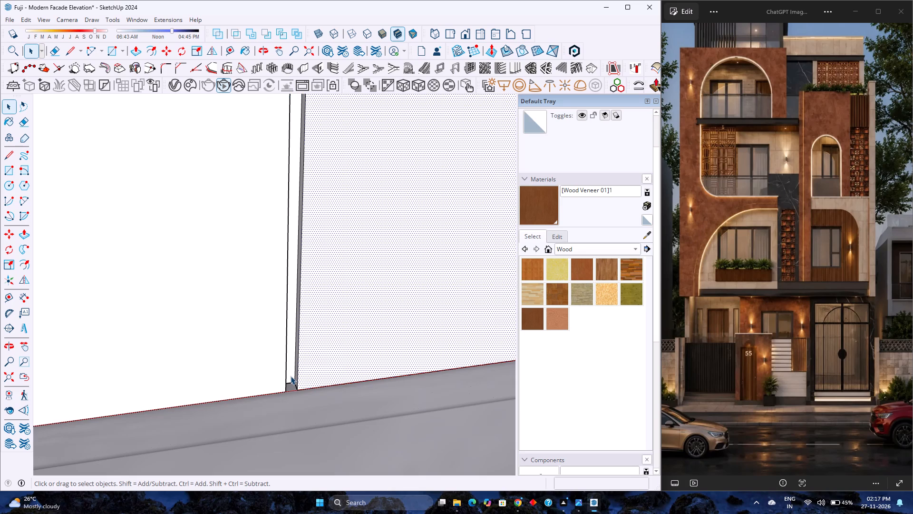
left_click(291, 376)
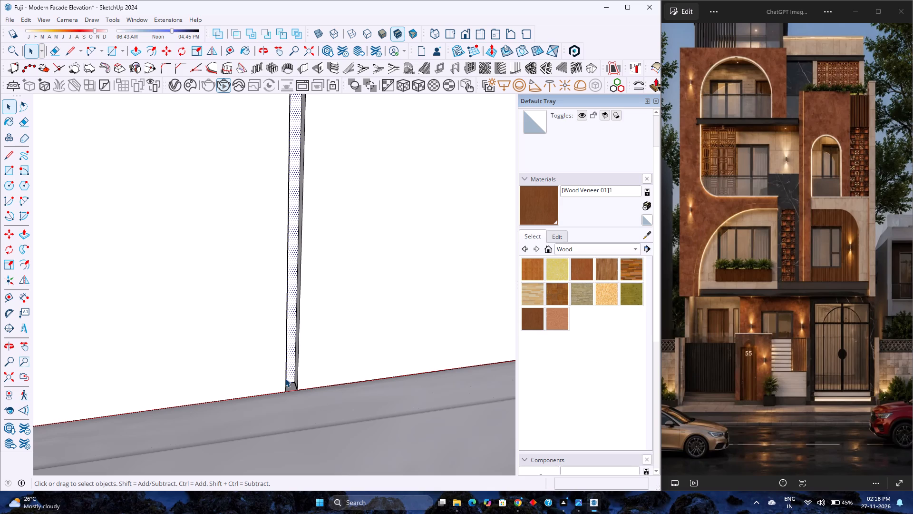
scroll(267, 306, "down", 2)
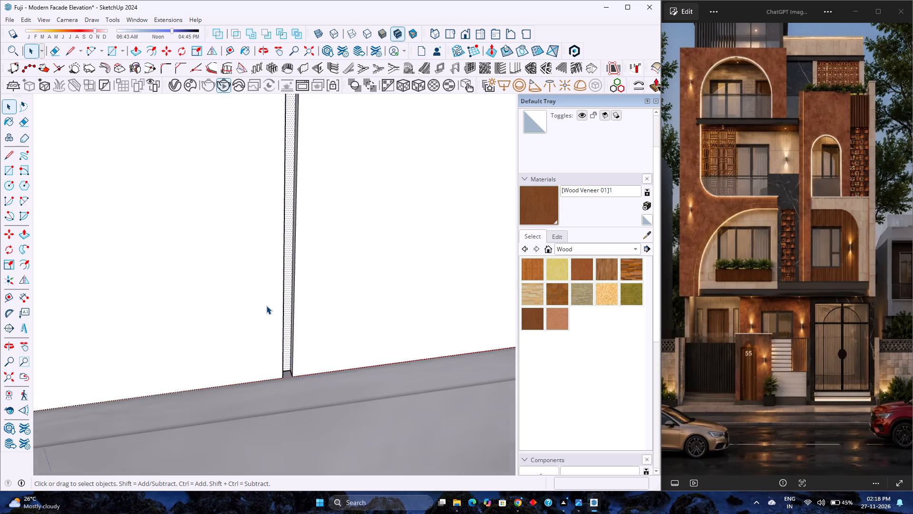
scroll(266, 306, "down", 18)
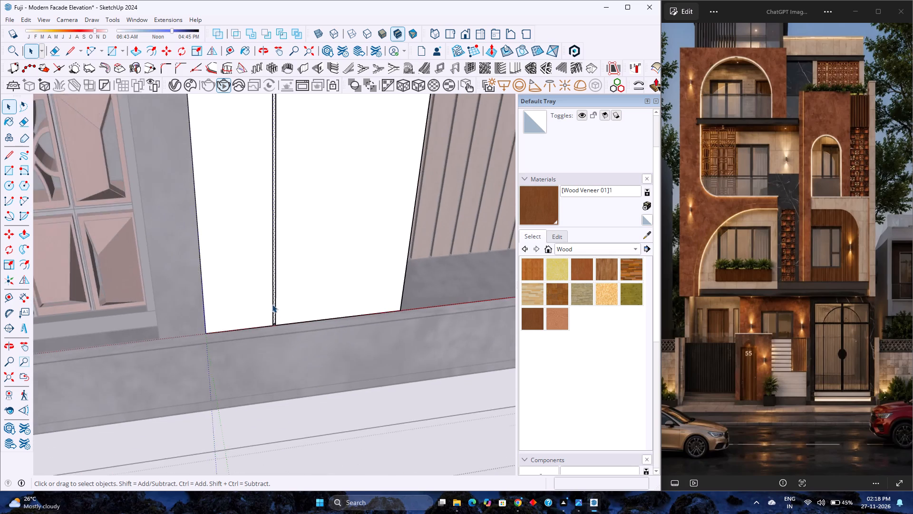
scroll(272, 304, "down", 4)
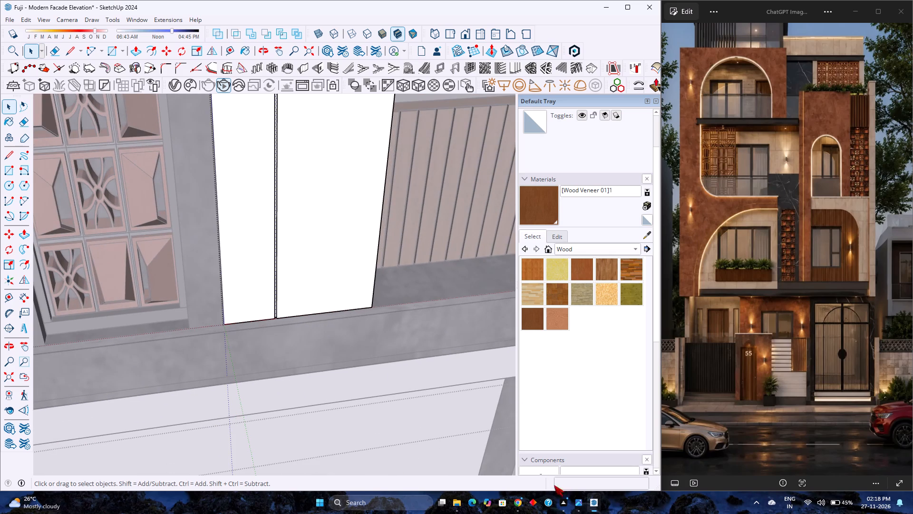
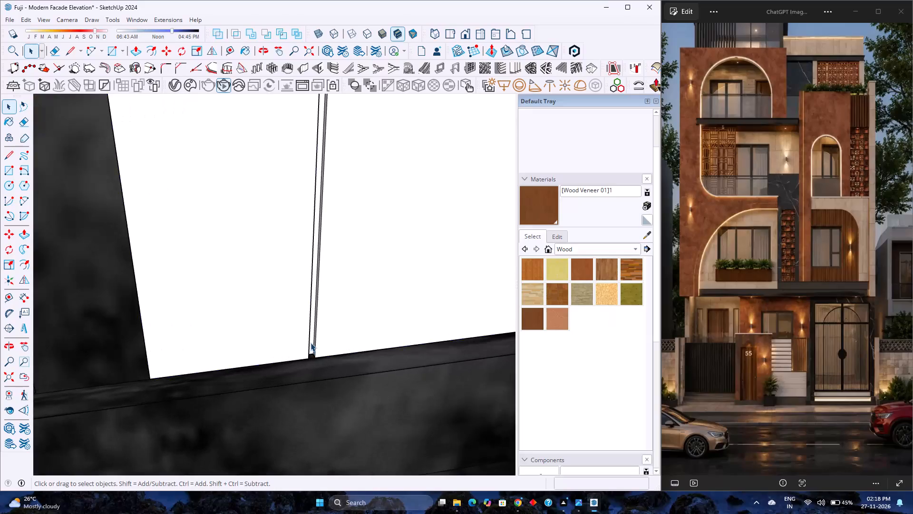
Copy the narrow groove's face 1' straight out in front of the facade and make the copy a group.
scroll(311, 343, "up", 4)
left_click(313, 342)
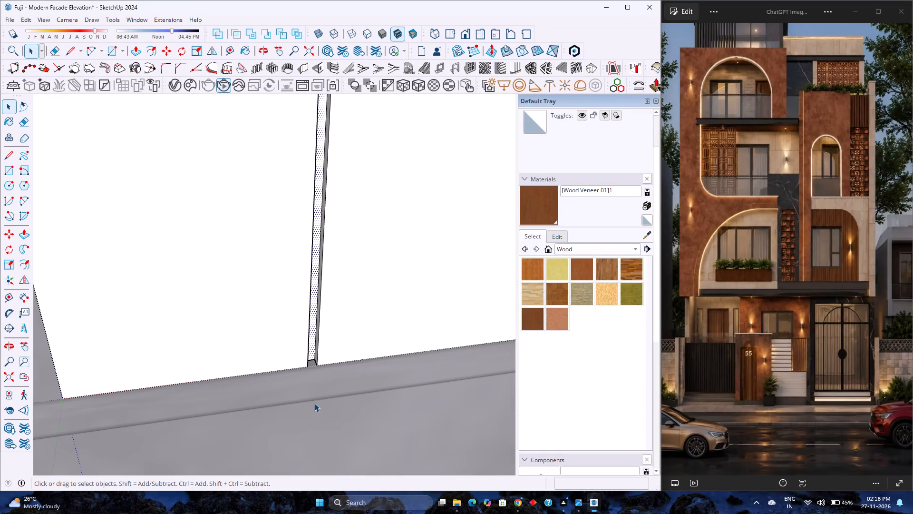
key("m")
scroll(313, 364, "up", 3)
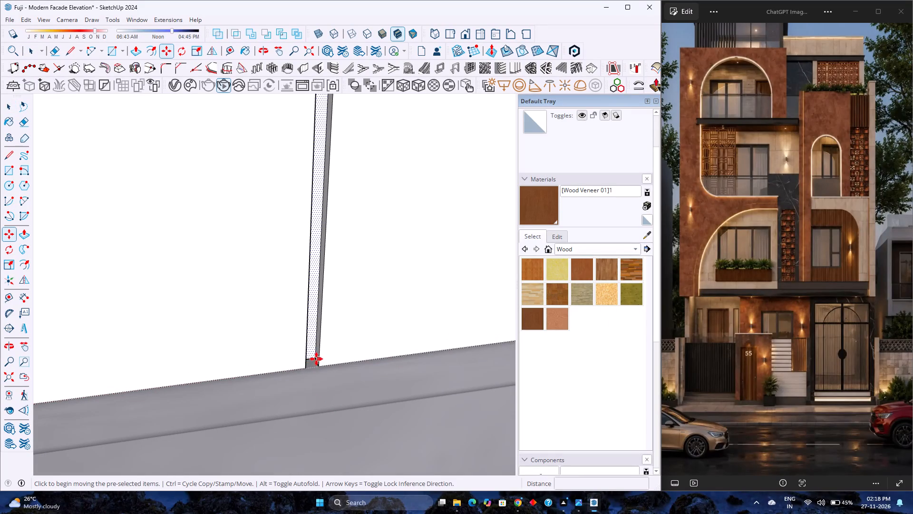
left_click(314, 357)
scroll(313, 357, "down", 11)
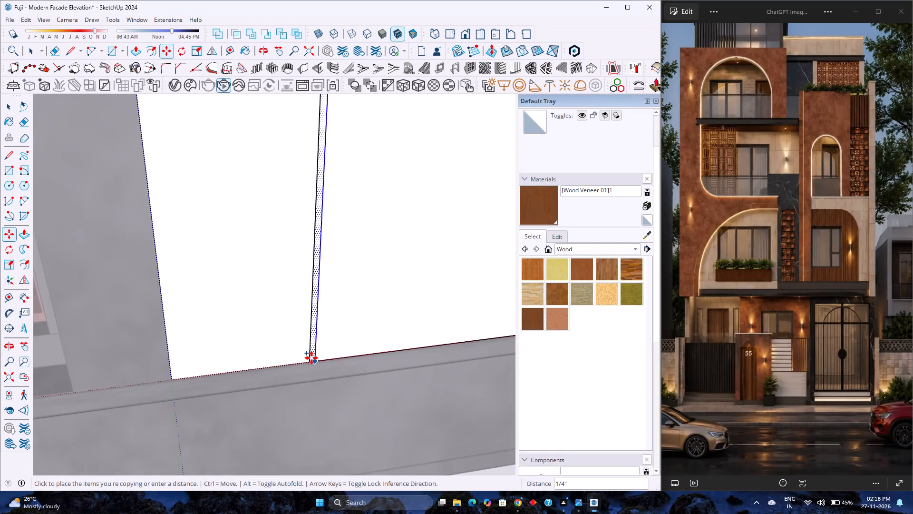
scroll(311, 358, "down", 8)
middle_click_drag(311, 359, 346, 410)
middle_click(346, 410)
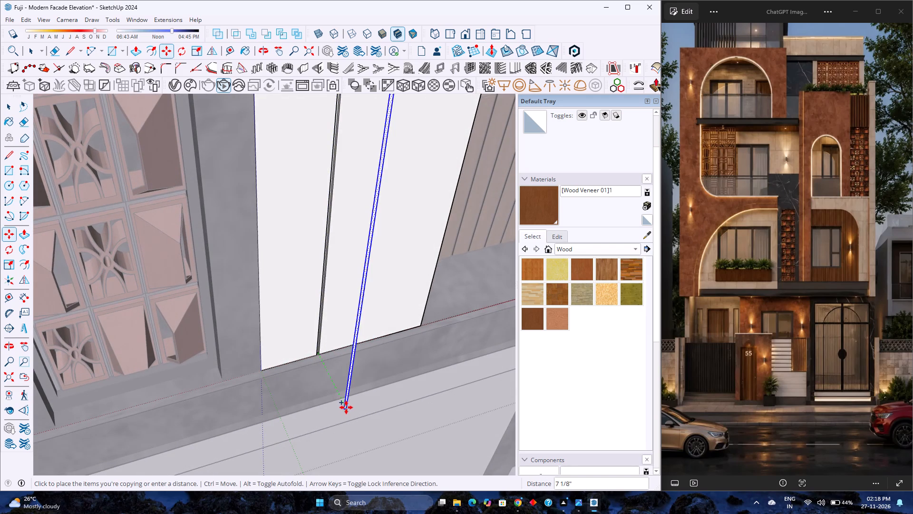
type("1'")
key("Return")
scroll(371, 413, "up", 4)
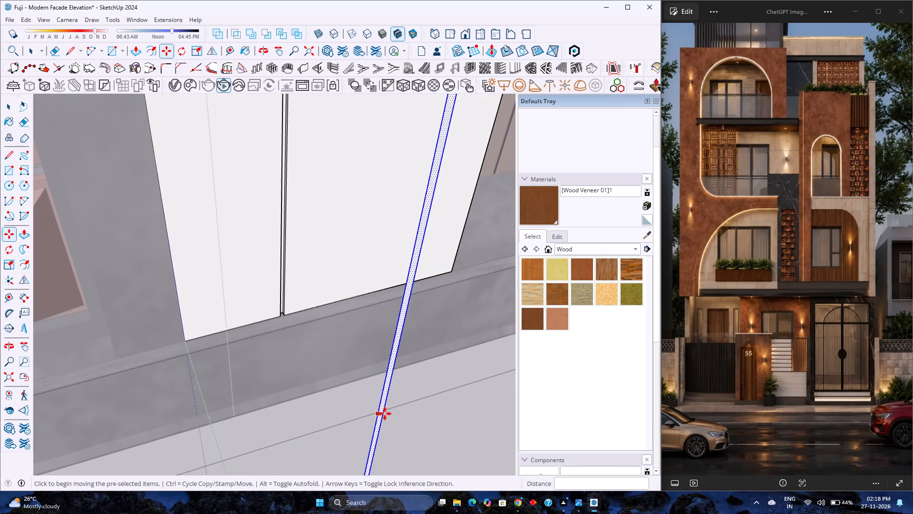
right_click(384, 404)
left_click(430, 228)
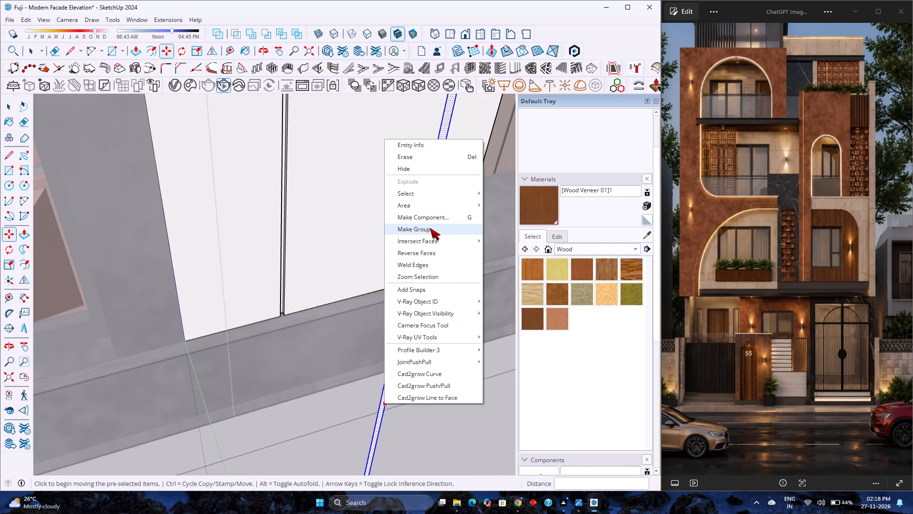
Extrude the long strip face inside the new group by 0.25".
key("space")
double_click(411, 295)
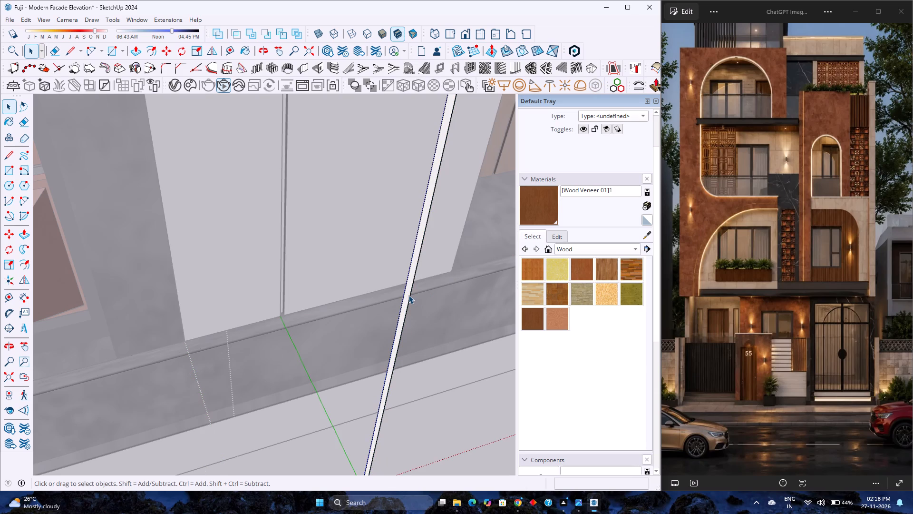
left_click(408, 295)
key("p")
left_click(408, 295)
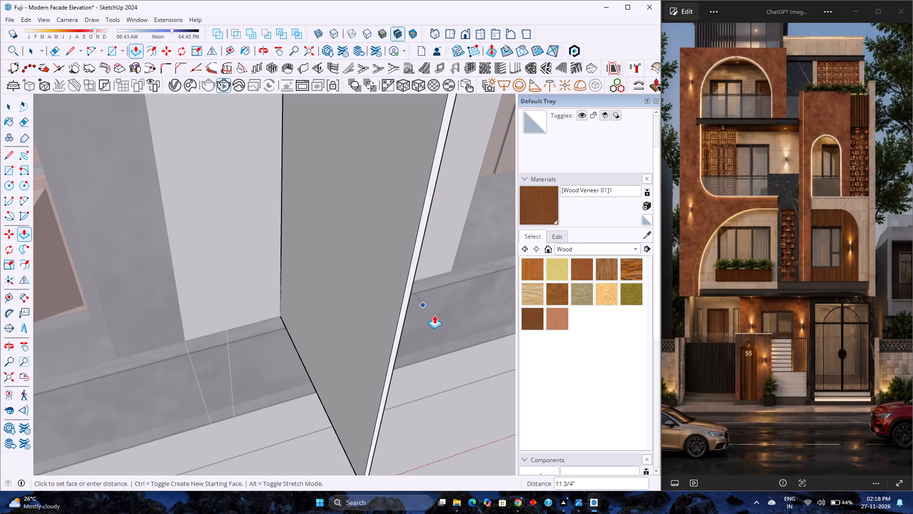
scroll(447, 339, "down", 9)
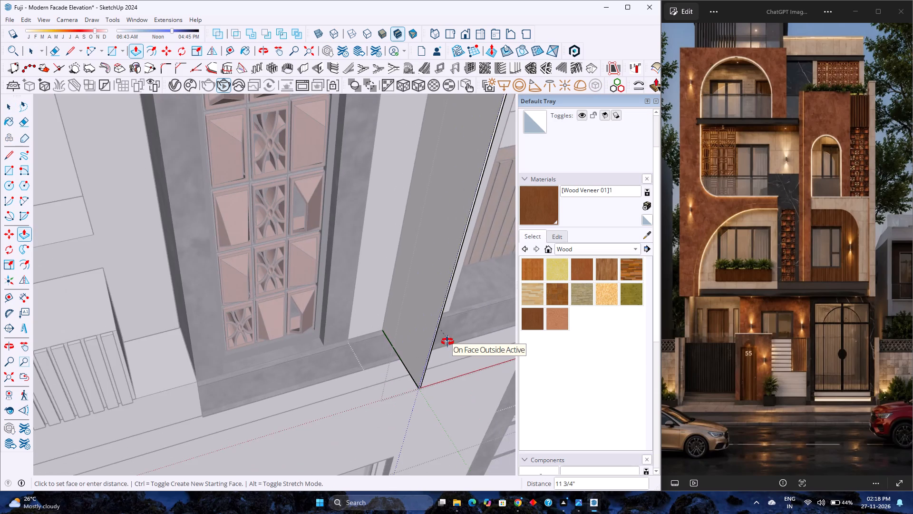
middle_click_drag(448, 350, 456, 372)
middle_click(456, 372)
scroll(467, 400, "down", 6)
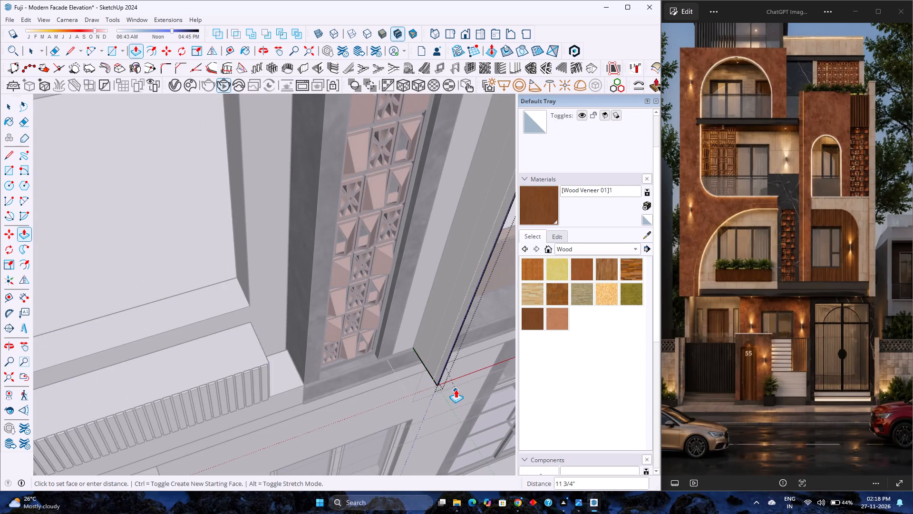
scroll(456, 389, "down", 10)
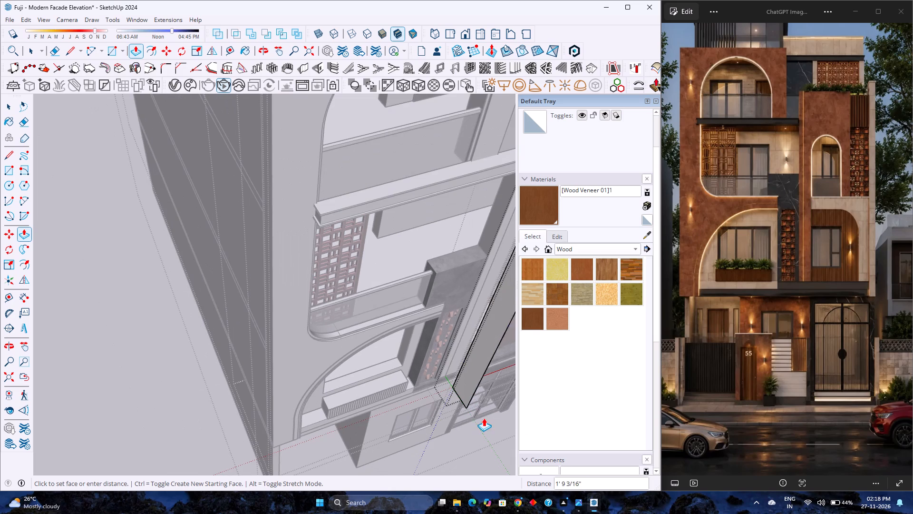
key("0")
key("period")
key("2")
key("5")
key("Return")
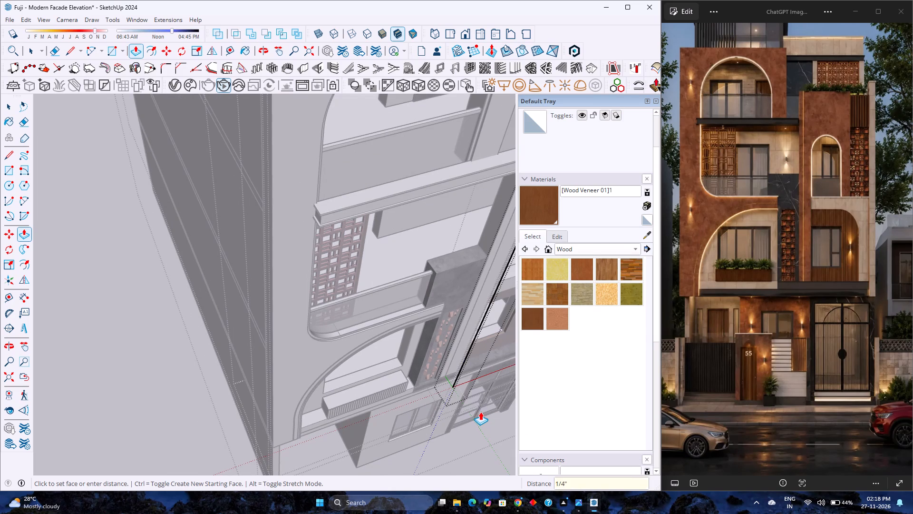
key("space")
Close the strip group and move the strip 1' back into the groove in the white wall panel.
scroll(438, 391, "up", 15)
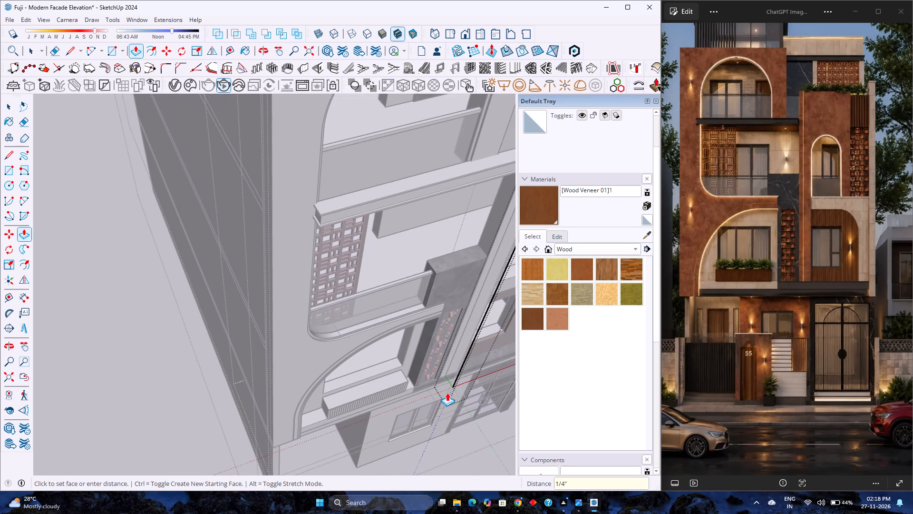
scroll(447, 393, "up", 15)
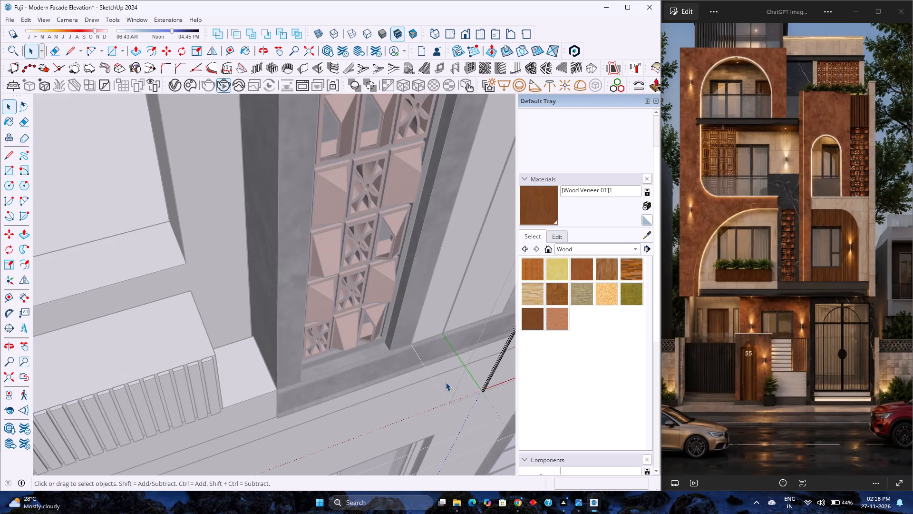
middle_click_drag(445, 378, 303, 343, "shift")
scroll(317, 343, "up", 3)
key("space")
key("Escape")
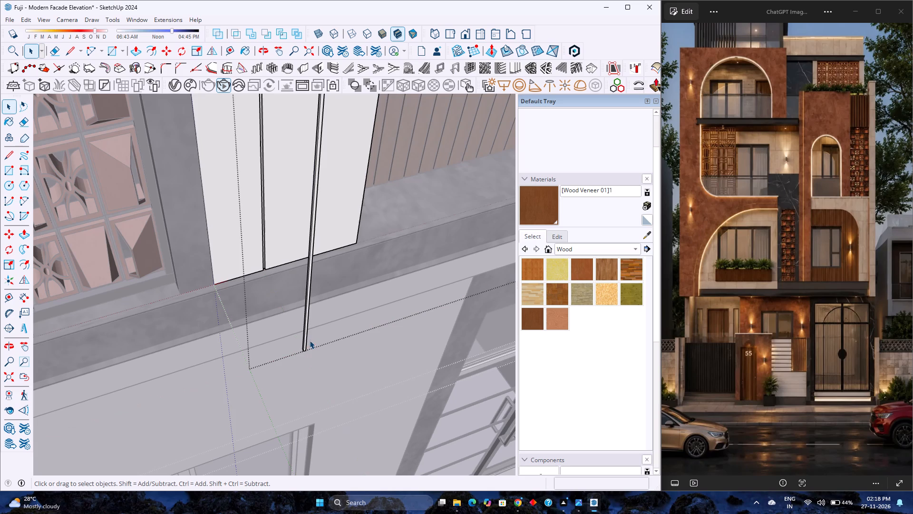
left_click(304, 337)
key("m")
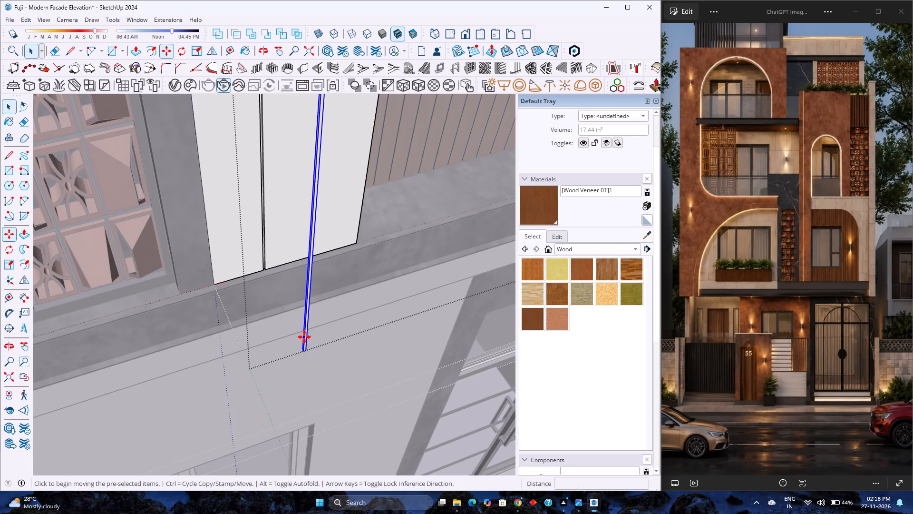
left_click(307, 349)
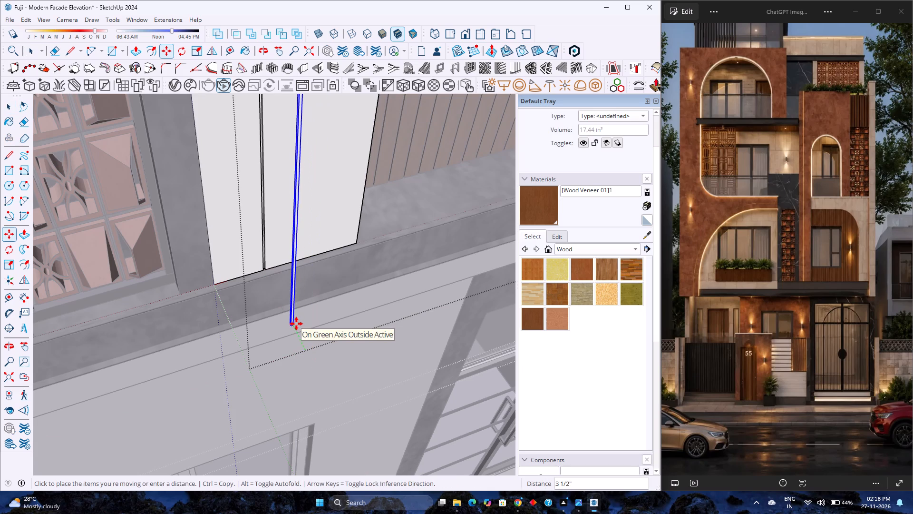
type("1'")
key("Return")
key("space")
Examine the whole facade and compare its upper right part with the reference image.
scroll(296, 324, "down", 2)
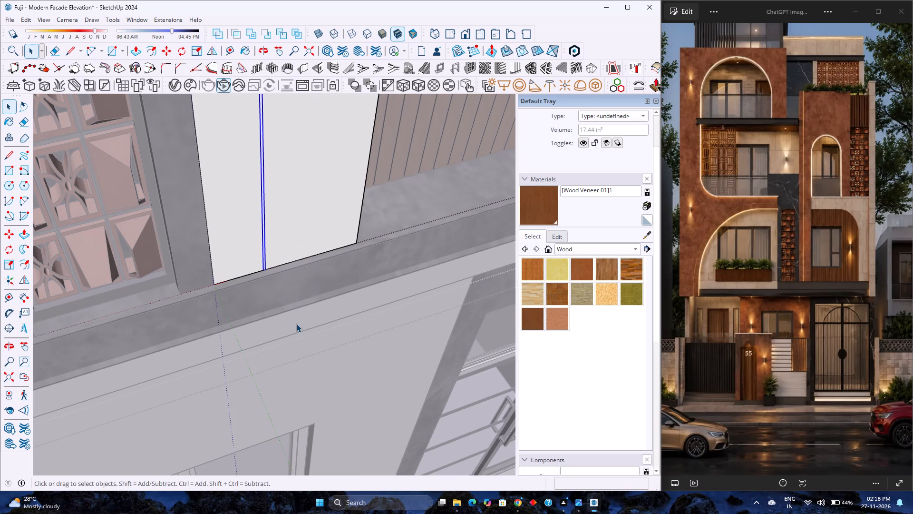
scroll(296, 324, "down", 2)
key("Escape")
scroll(296, 324, "down", 14)
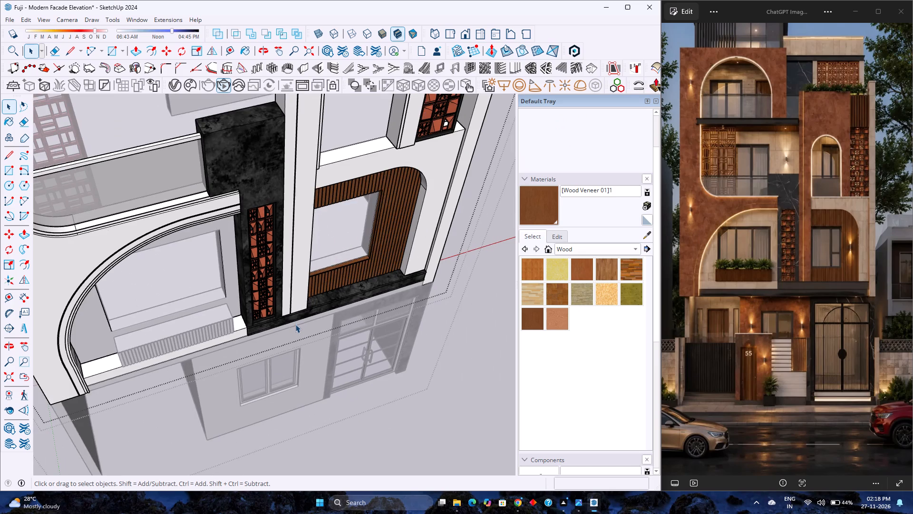
scroll(297, 329, "down", 10)
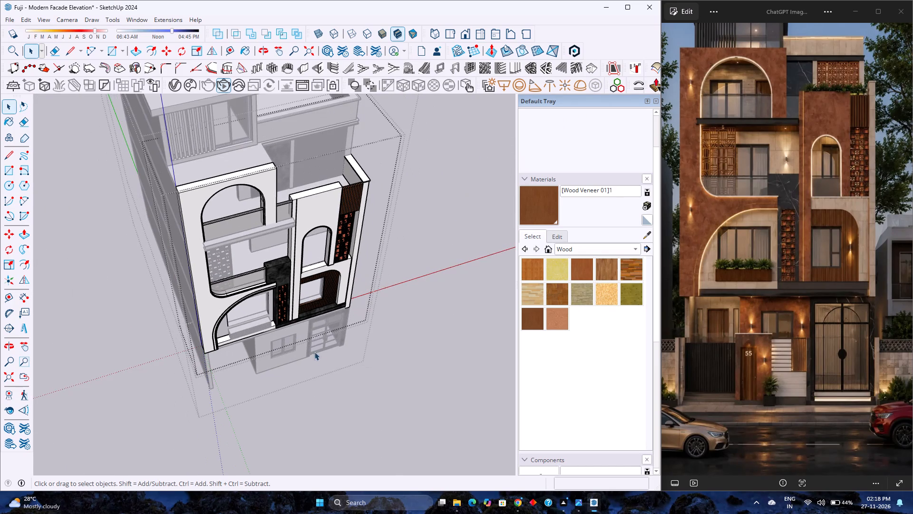
middle_click_drag(335, 379, 308, 290)
middle_click(309, 290)
scroll(315, 288, "down", 4)
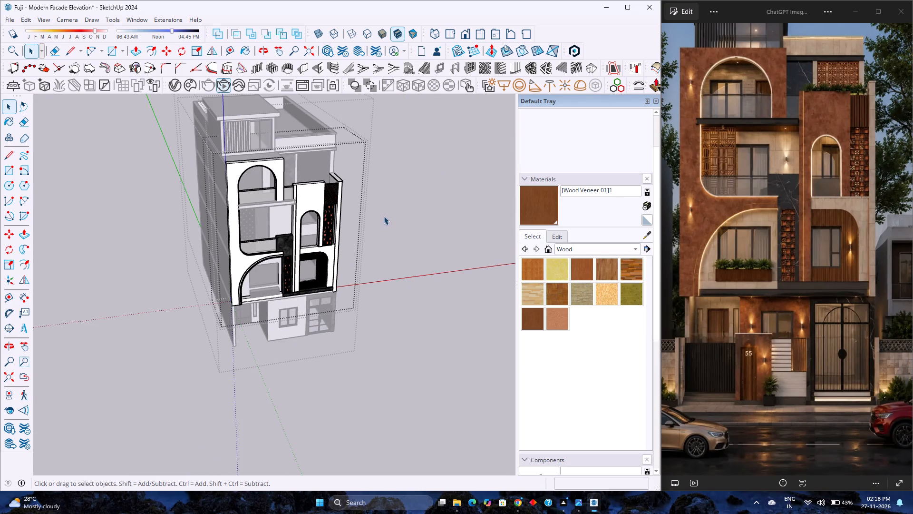
scroll(295, 140, "up", 4)
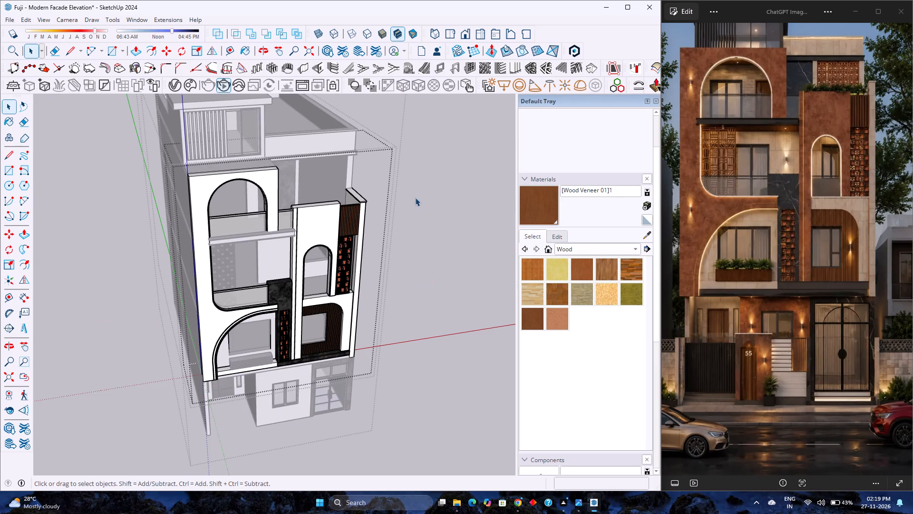
scroll(341, 202, "up", 4)
middle_click_drag(349, 201, 299, 249)
scroll(868, 78, "up", 13)
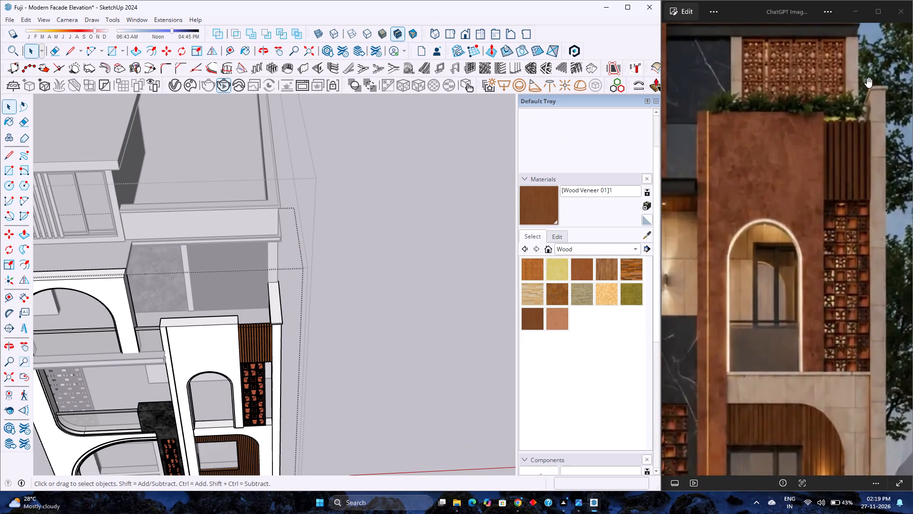
scroll(867, 78, "up", 4)
scroll(866, 78, "down", 8)
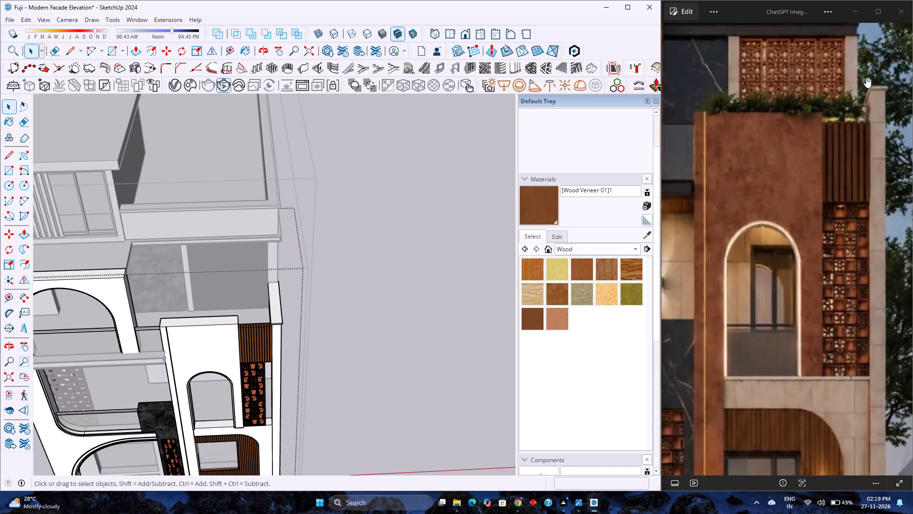
scroll(866, 78, "down", 5)
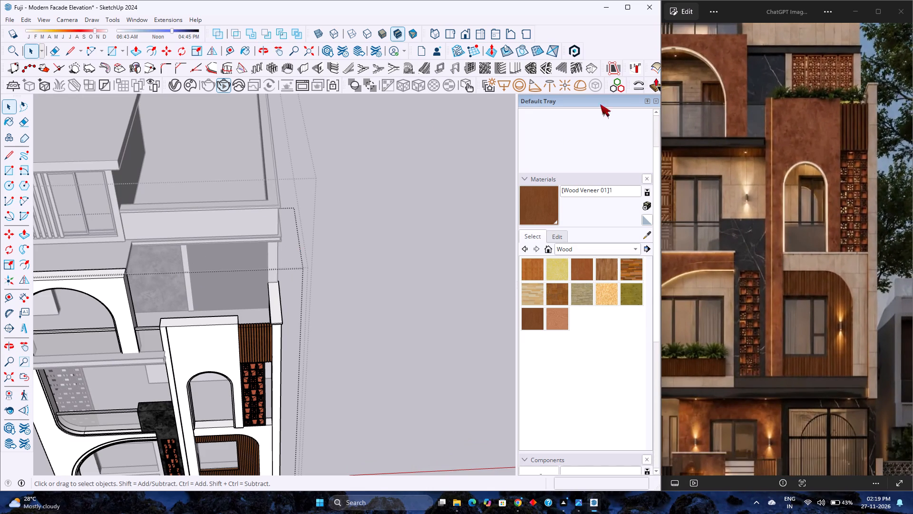
scroll(296, 163, "down", 6)
middle_click_drag(291, 256, 287, 133)
middle_click(287, 133)
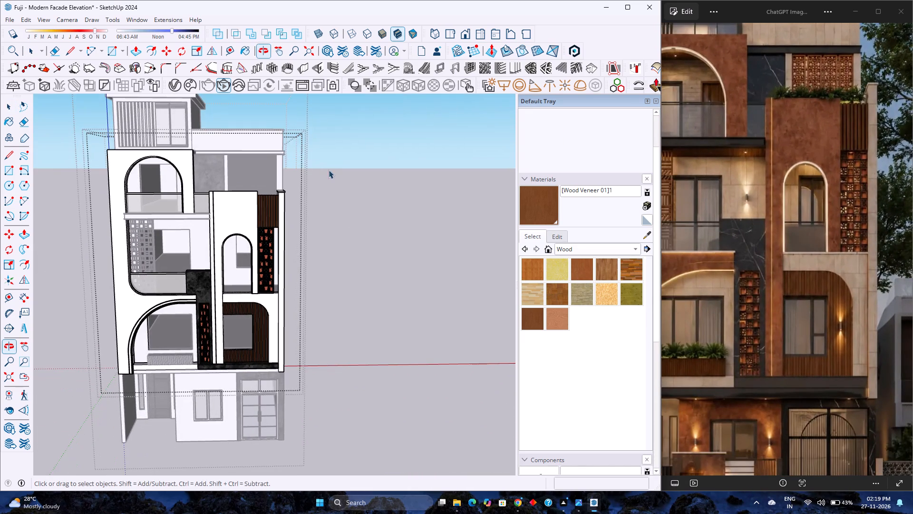
scroll(338, 182, "down", 4)
scroll(275, 195, "down", 2)
middle_click_drag(275, 195, 274, 196)
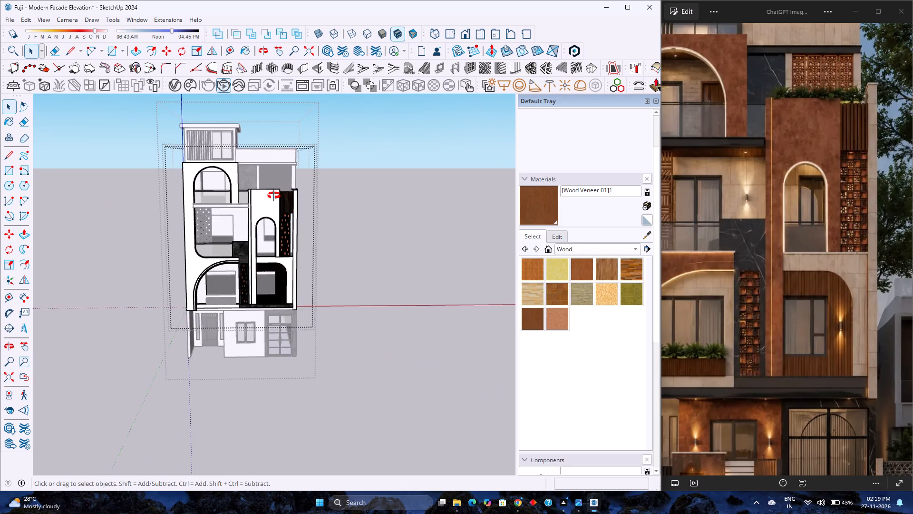
middle_click_drag(274, 196, 286, 186)
middle_click(286, 186)
Leave the inner facade group, set the front view and save the model.
left_click(423, 186)
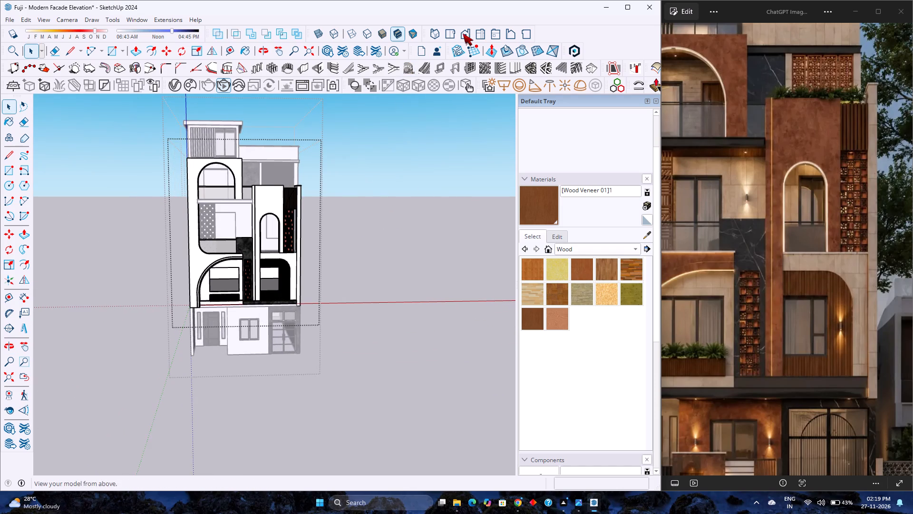
left_click(463, 33)
double_click(418, 235)
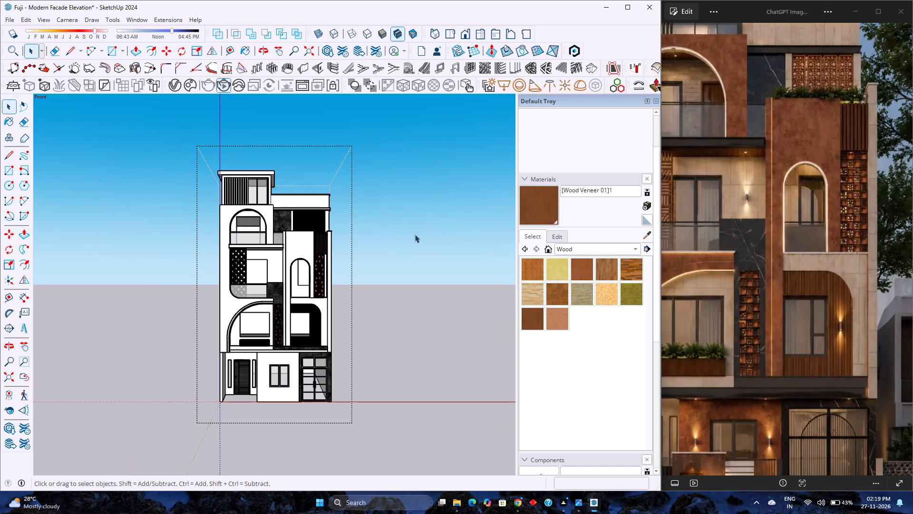
key("ctrl+s")
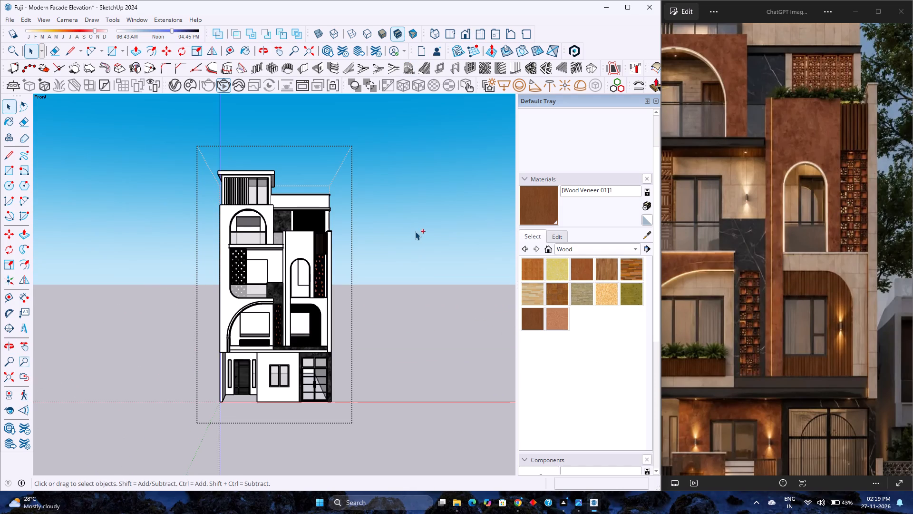
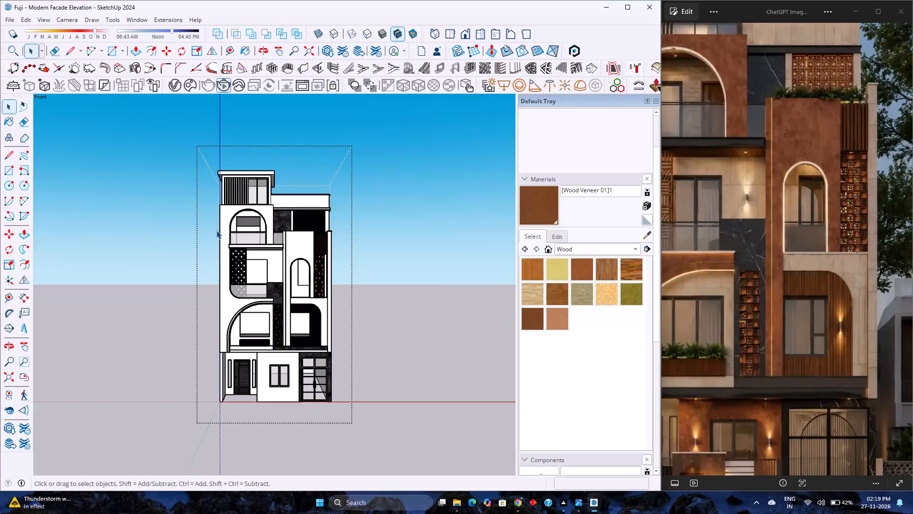
Paint the slatted planter box below the first-floor arched window with the Wood Veneer 01 material.
scroll(304, 265, "down", 4)
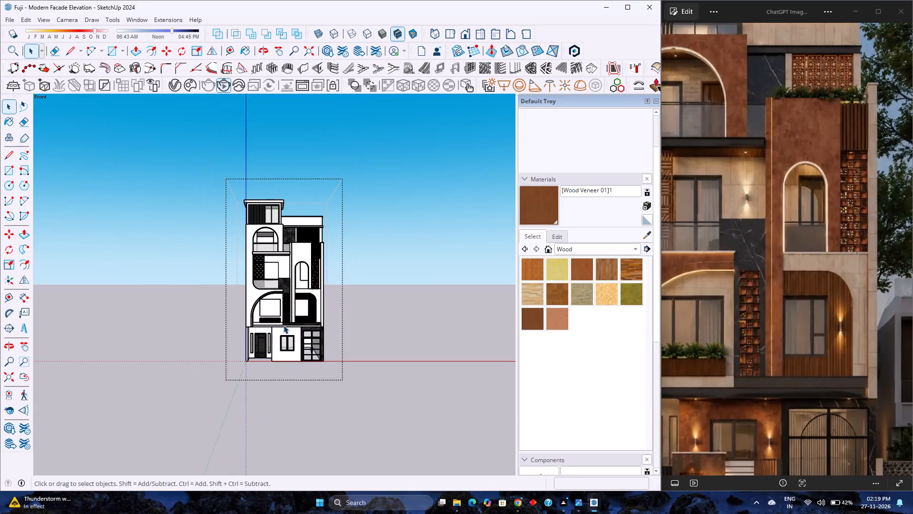
scroll(275, 330, "up", 1)
scroll(279, 324, "up", 20)
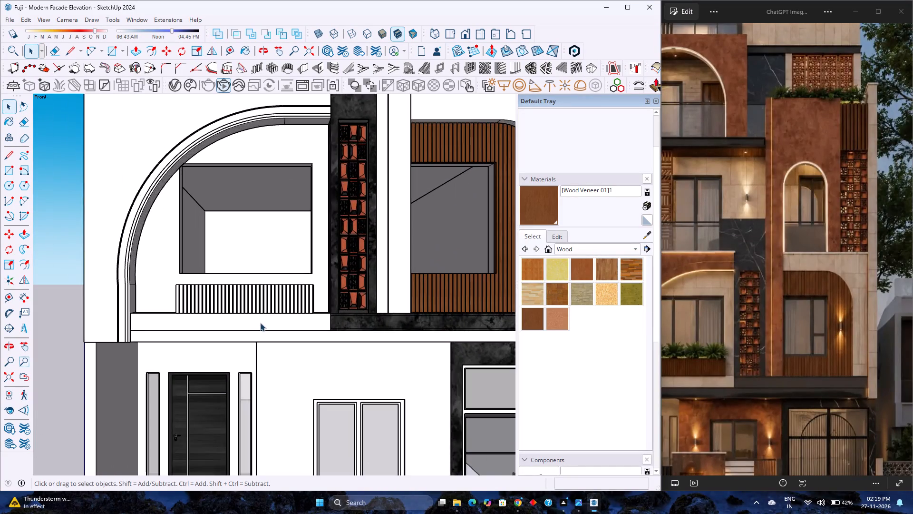
scroll(261, 317, "up", 4)
double_click(279, 288)
scroll(279, 288, "up", 3)
left_click(279, 287)
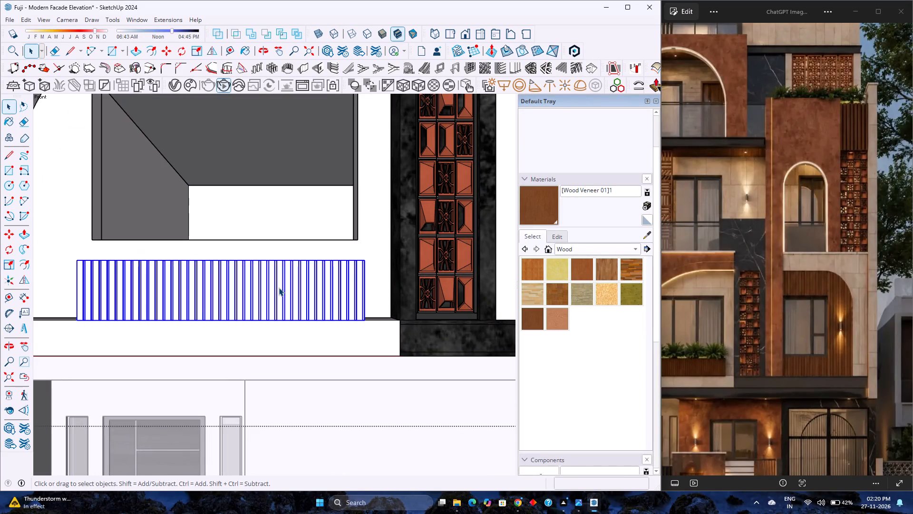
middle_click_drag(266, 296, 290, 415)
middle_click(290, 415)
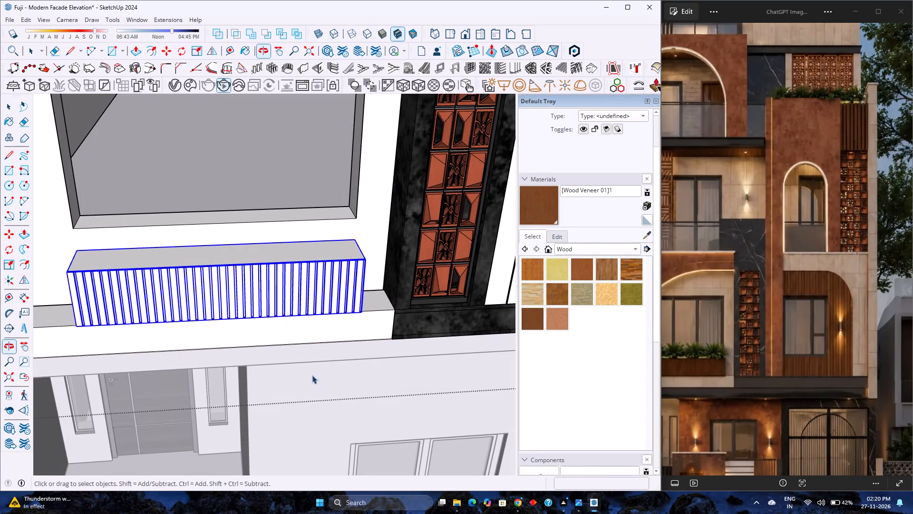
left_click(544, 203)
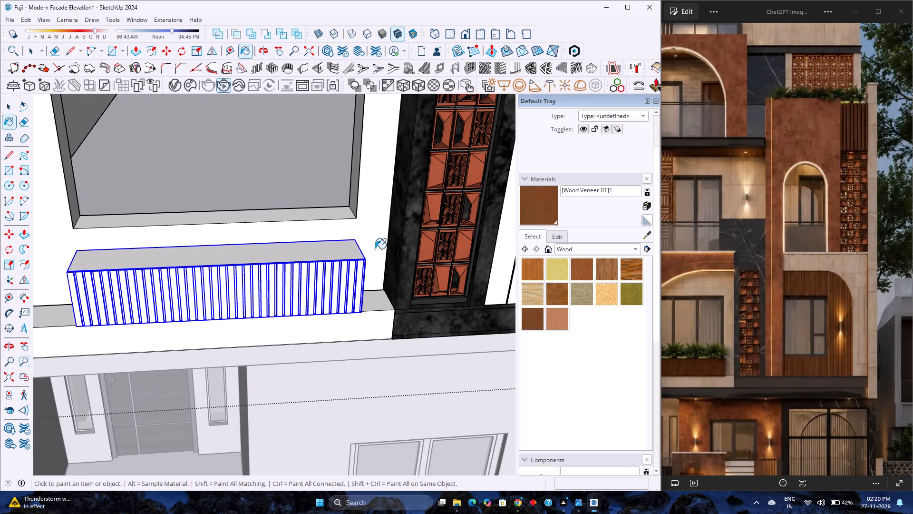
left_click(356, 271)
key("space")
Open the planter box group and offset the outline of its top face inward by 3".
double_click(237, 265)
scroll(236, 264, "up", 2)
middle_click_drag(236, 264, 376, 334)
left_click(303, 230)
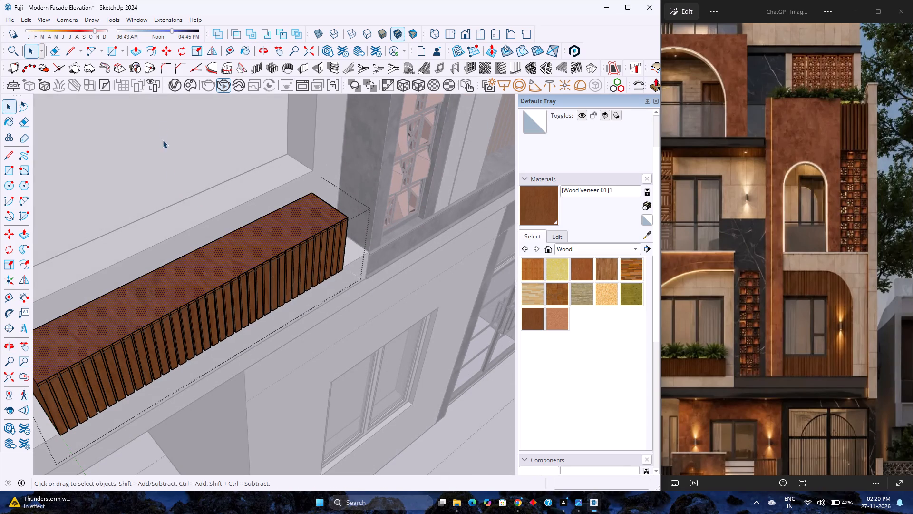
left_click(152, 48)
left_click(229, 229)
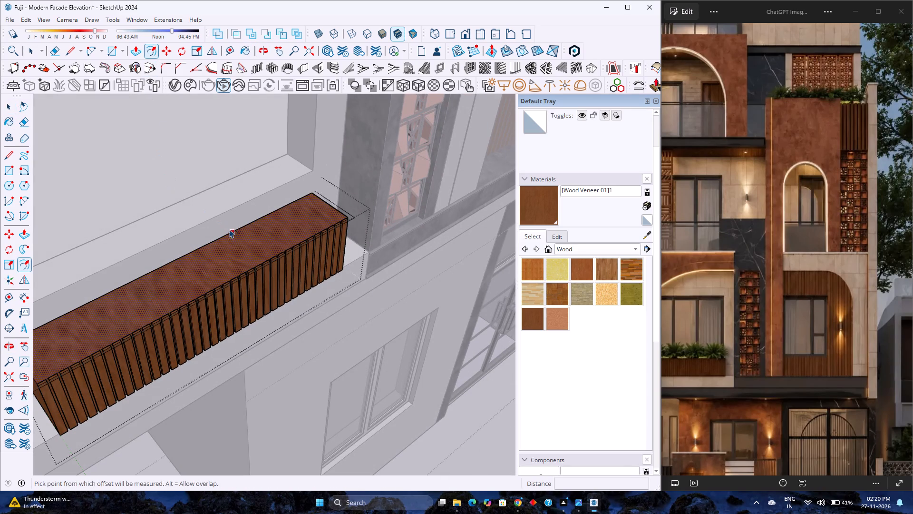
key("ctrl+z")
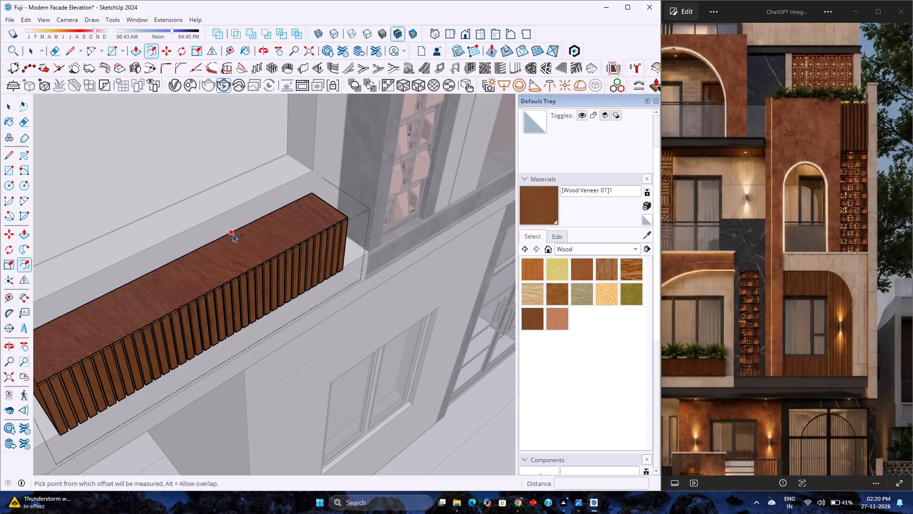
left_click(233, 234)
key("3")
key("Return")
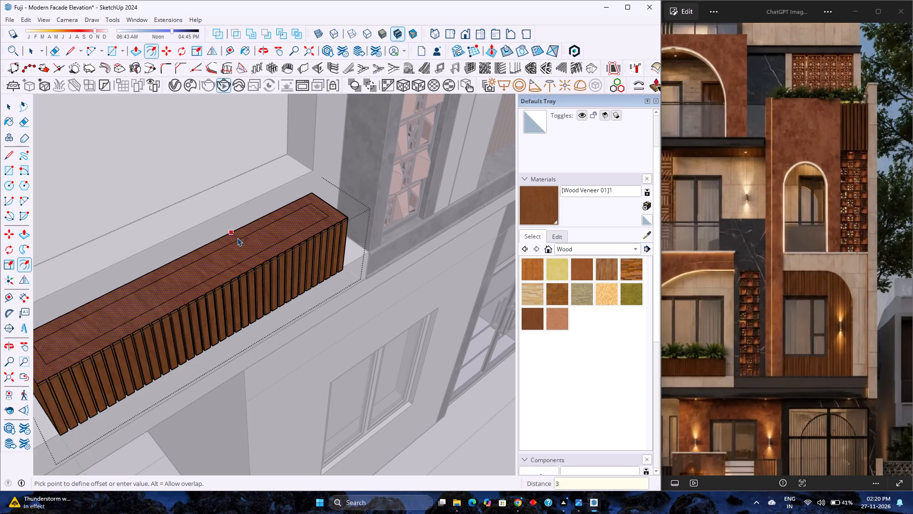
Push the inner top face of the planter box down 1' to hollow it out.
key("p")
key("Escape")
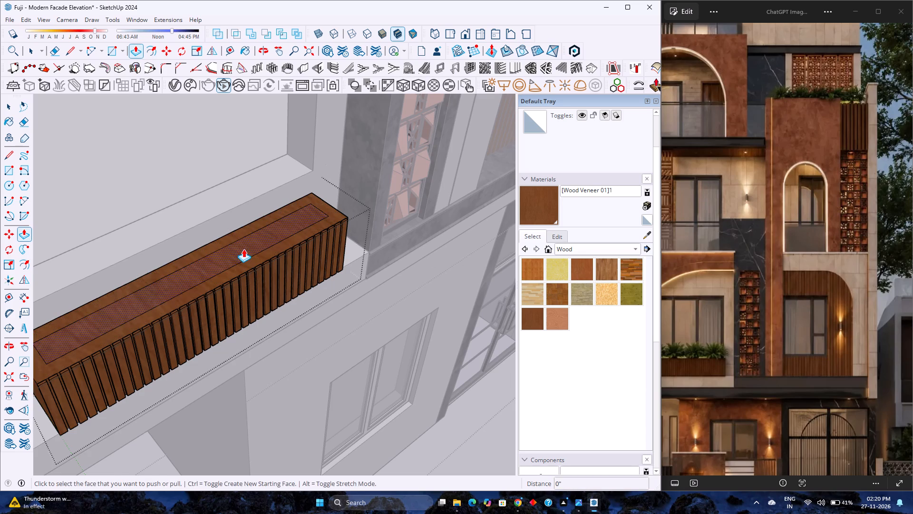
left_click(243, 248)
scroll(241, 271, "down", 3)
middle_click_drag(215, 299, 301, 123)
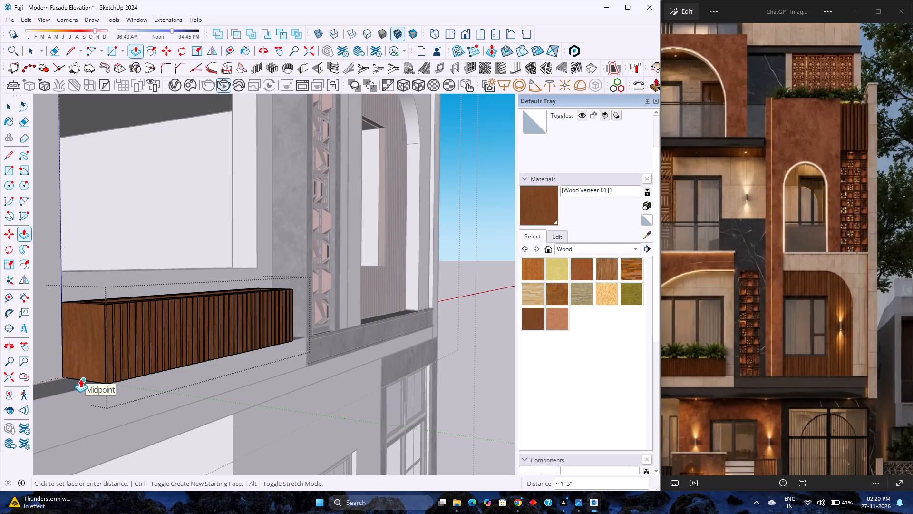
key("1")
key("apostrophe")
key("Return")
middle_click_drag(150, 326, 117, 421)
scroll(139, 332, "down", 5)
key("space")
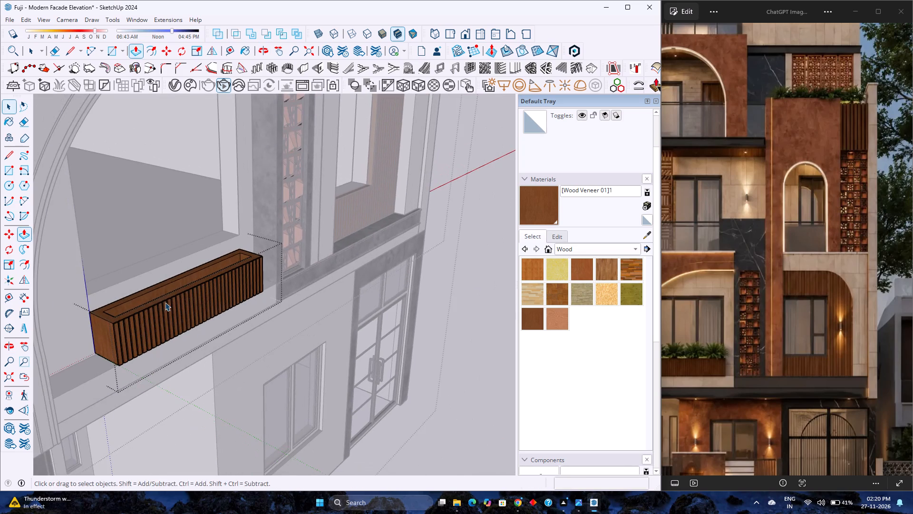
middle_click_drag(166, 298, 103, 338)
scroll(274, 282, "down", 8)
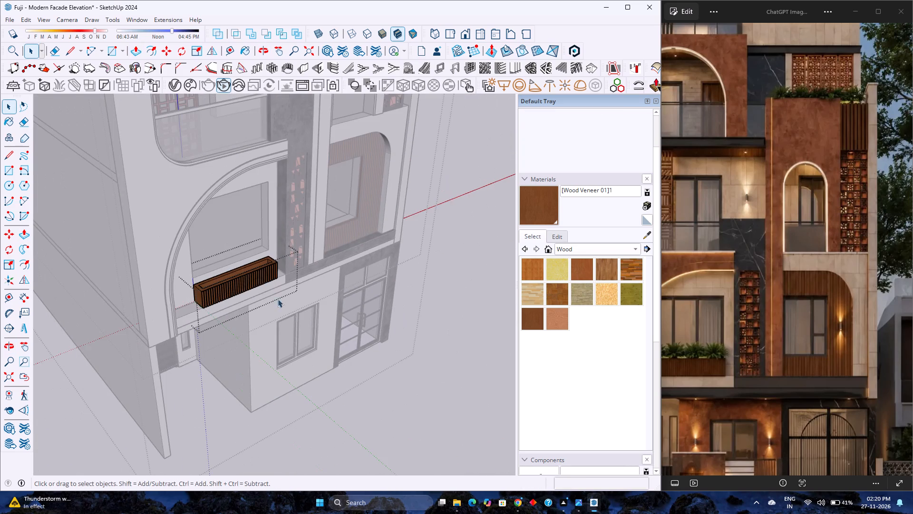
Close the planter box group and the surrounding facade group, and save the model.
left_click(429, 345)
scroll(417, 326, "down", 2)
middle_click(429, 326)
middle_click_drag(429, 326, 324, 310)
scroll(309, 303, "down", 4)
left_click(349, 273)
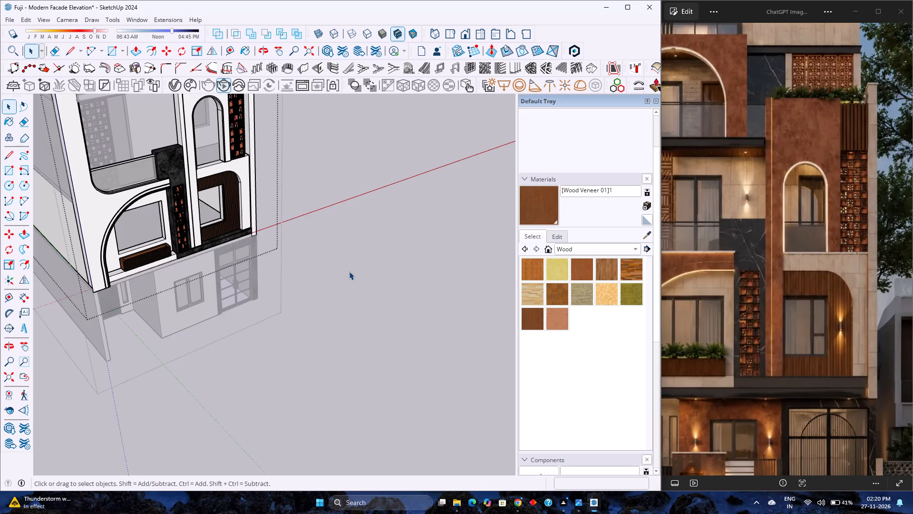
scroll(346, 270, "down", 12)
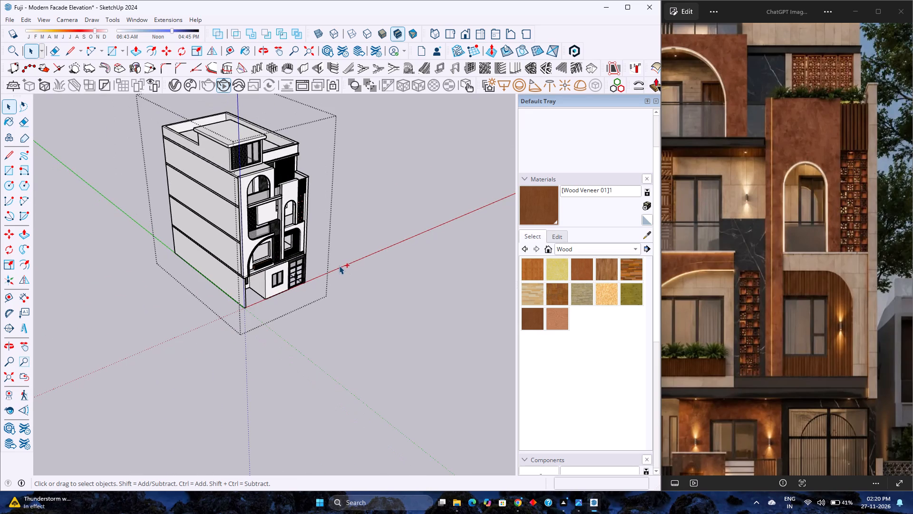
key("ctrl+s")
Examine the whole facade from the front, above and both sides against the reference image.
scroll(227, 144, "up", 6)
middle_click_drag(340, 267, 182, 206)
middle_click(182, 206)
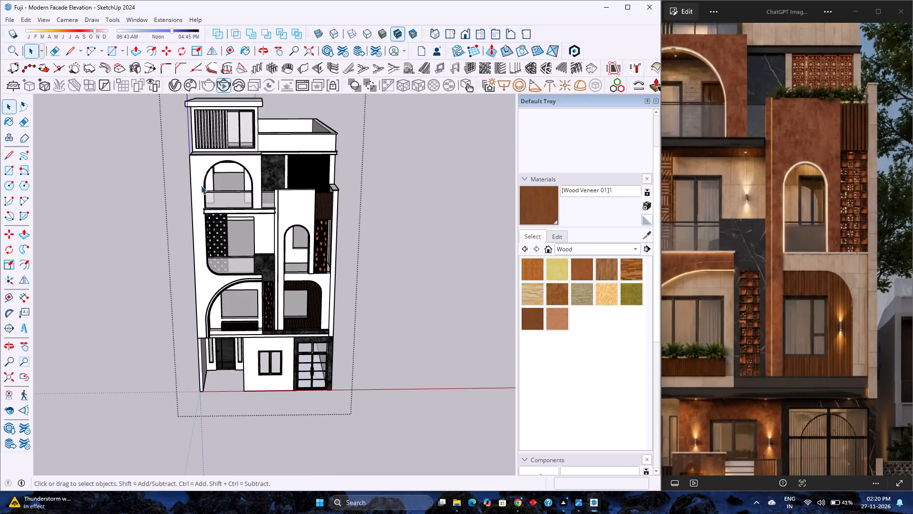
scroll(201, 186, "down", 3)
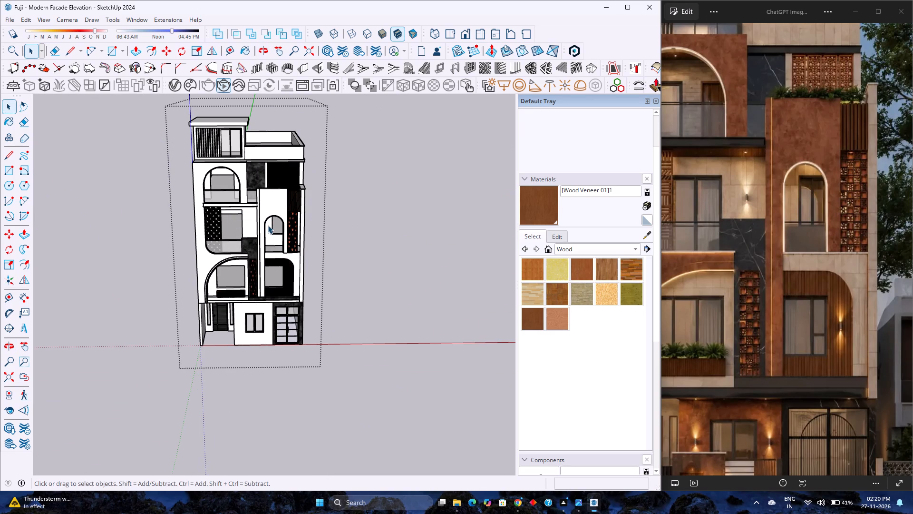
scroll(268, 225, "up", 4)
scroll(268, 225, "down", 2)
scroll(272, 231, "up", 6)
middle_click_drag(275, 257, 280, 216)
scroll(281, 216, "down", 4)
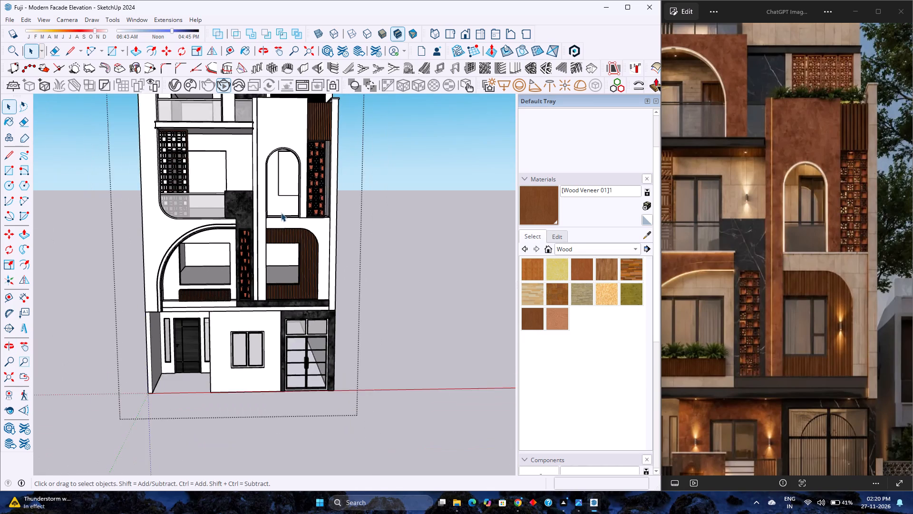
scroll(281, 213, "down", 5)
middle_click_drag(276, 252, 280, 355)
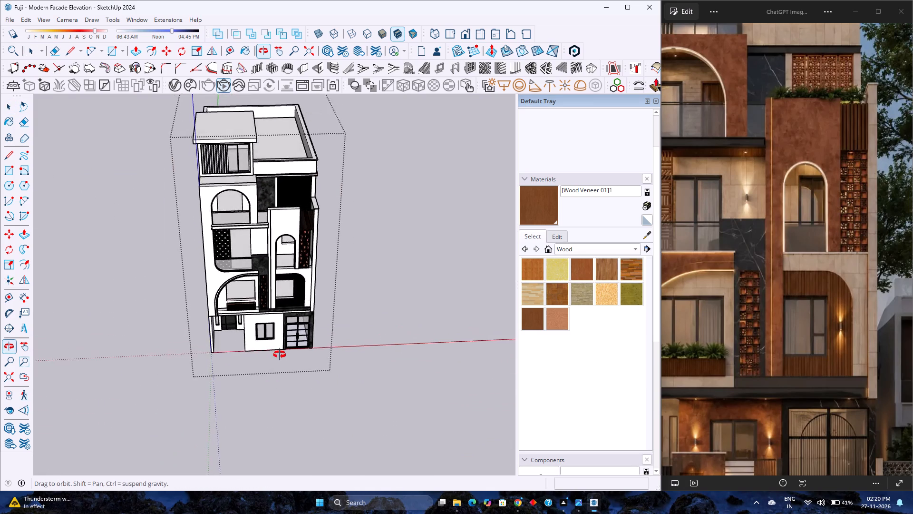
middle_click_drag(280, 355, 96, 288)
middle_click_drag(97, 286, 343, 226)
middle_click_drag(348, 227, 359, 227)
middle_click_drag(363, 227, 388, 230)
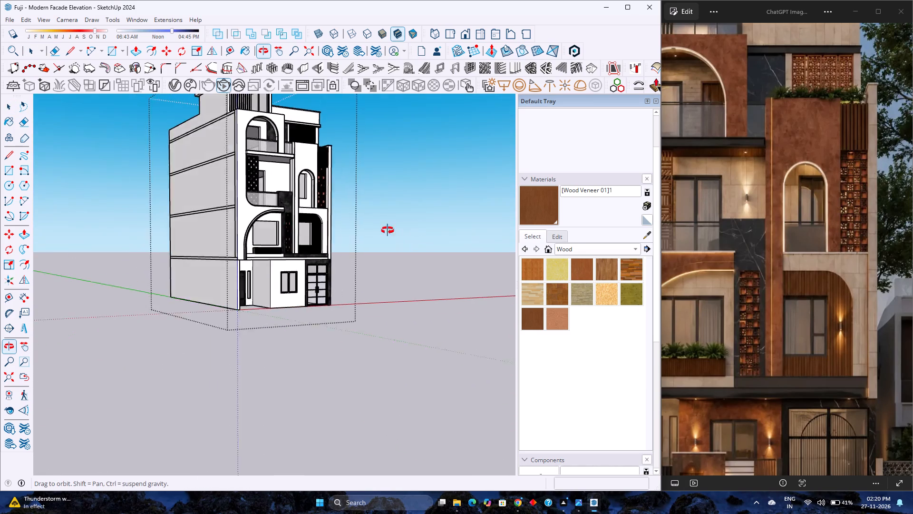
middle_click_drag(388, 230, 262, 328)
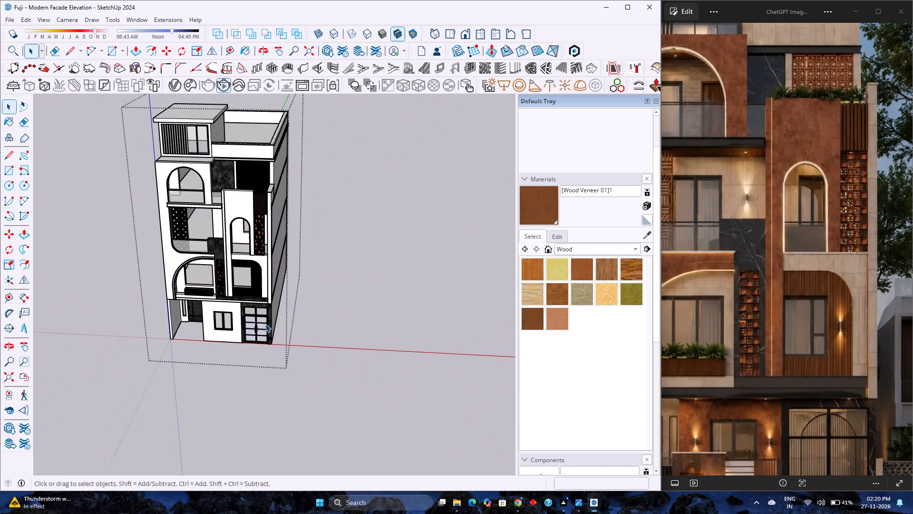
Examine the patterned wooden jali screen on the upper floor beside the dark stone wall, up close and from a distance.
scroll(265, 320, "down", 2)
scroll(252, 100, "up", 2)
scroll(262, 145, "up", 4)
scroll(248, 220, "up", 3)
middle_click_drag(247, 220, 277, 140)
scroll(297, 167, "up", 8)
scroll(275, 198, "up", 1)
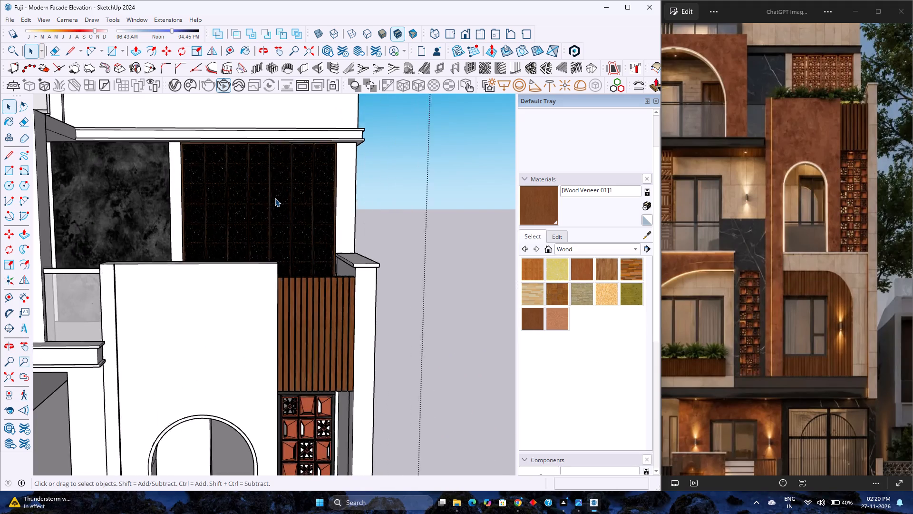
scroll(275, 198, "up", 4)
scroll(196, 185, "down", 2)
scroll(197, 185, "up", 2)
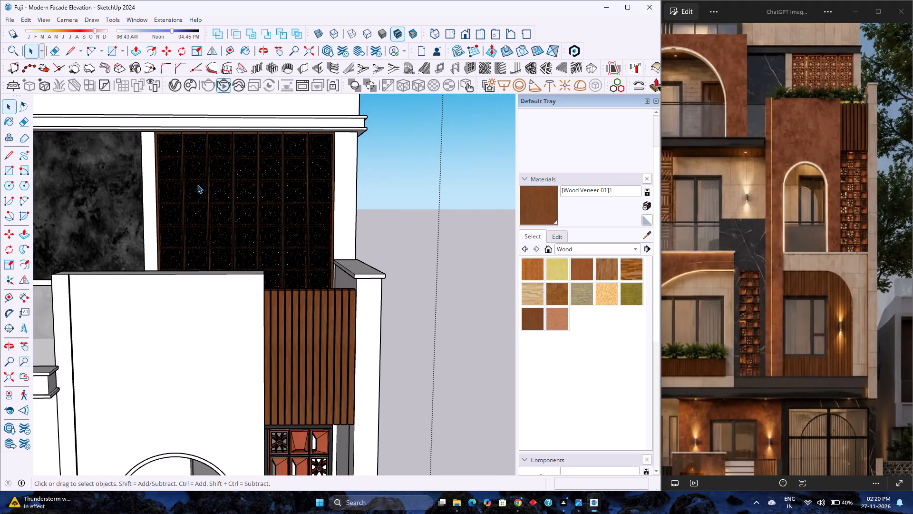
scroll(197, 185, "up", 10)
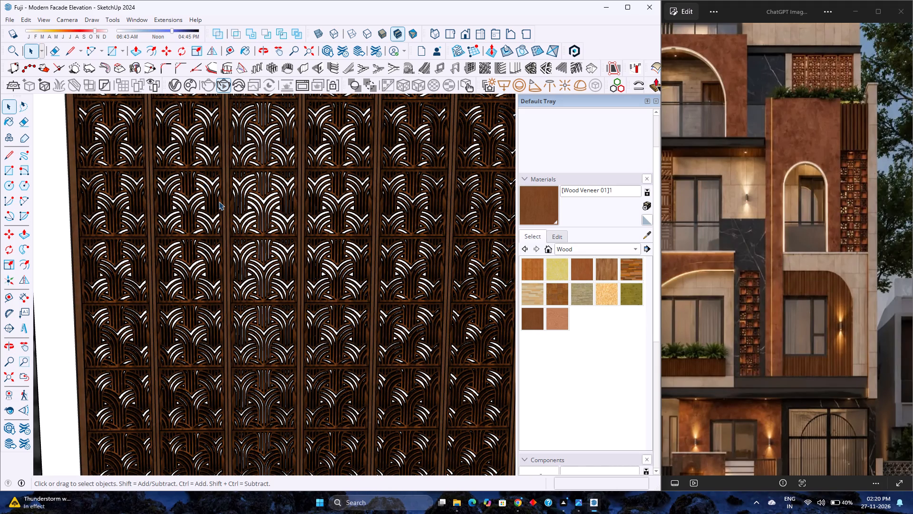
scroll(220, 199, "down", 12)
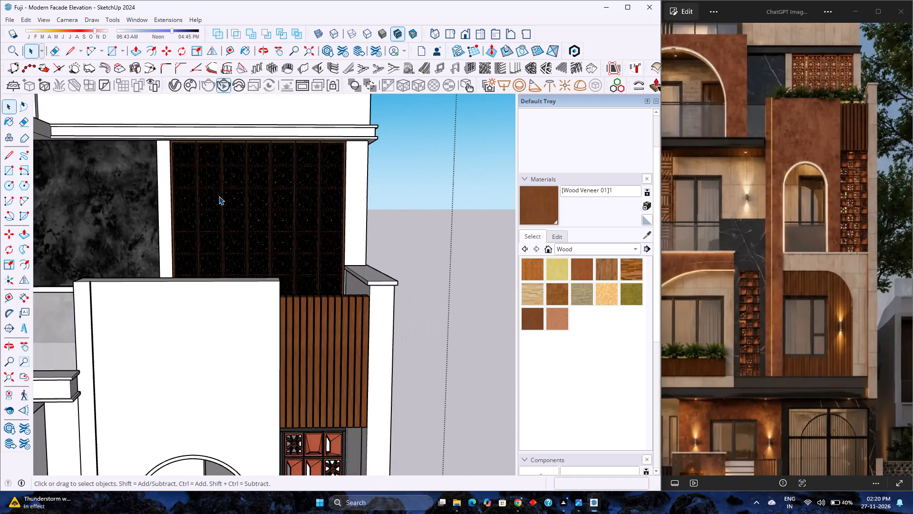
middle_click_drag(219, 194, 229, 236)
middle_click(229, 236)
scroll(219, 215, "down", 6)
scroll(218, 213, "up", 2)
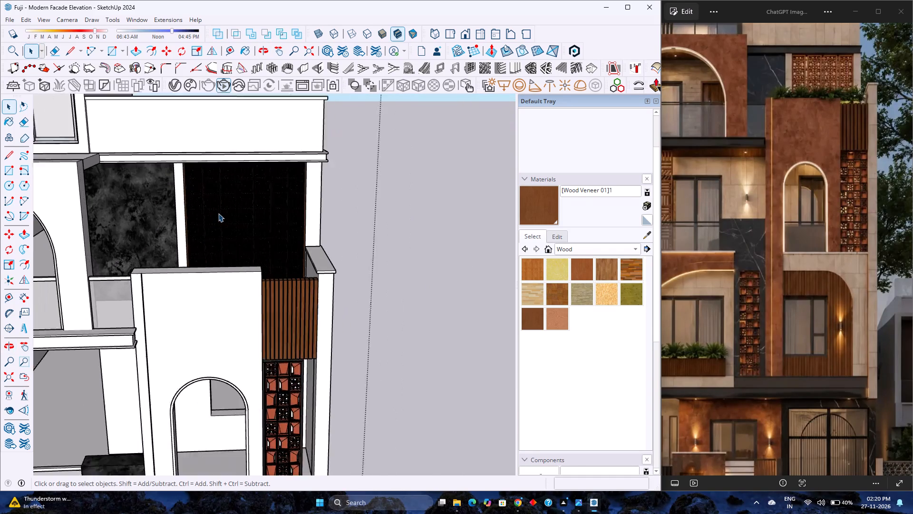
scroll(218, 213, "up", 18)
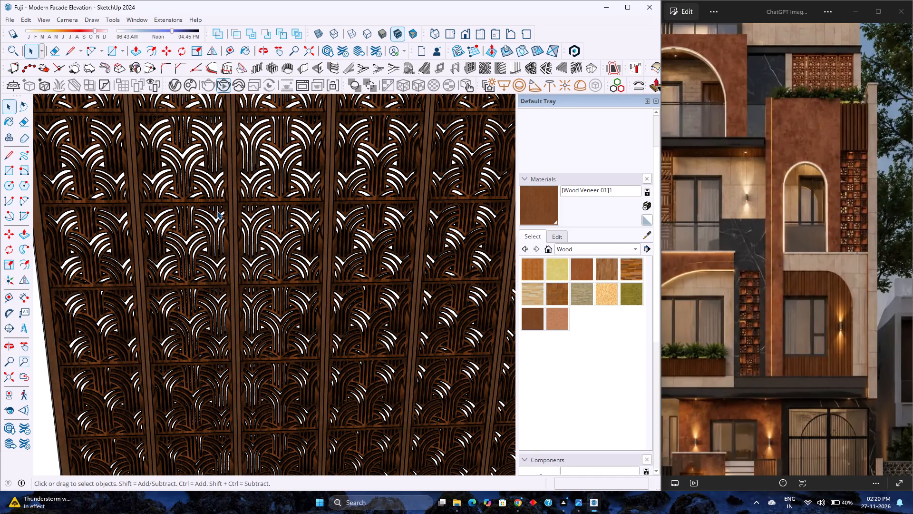
scroll(217, 211, "down", 13)
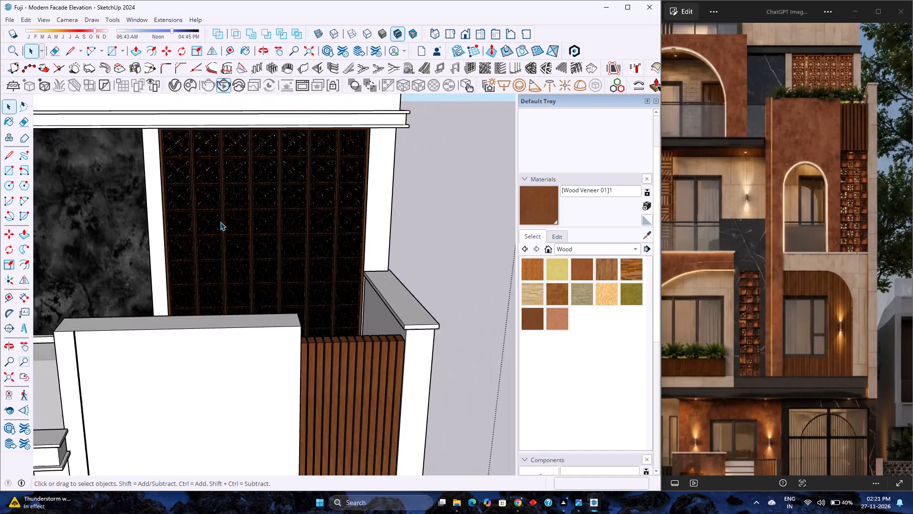
scroll(220, 222, "down", 3)
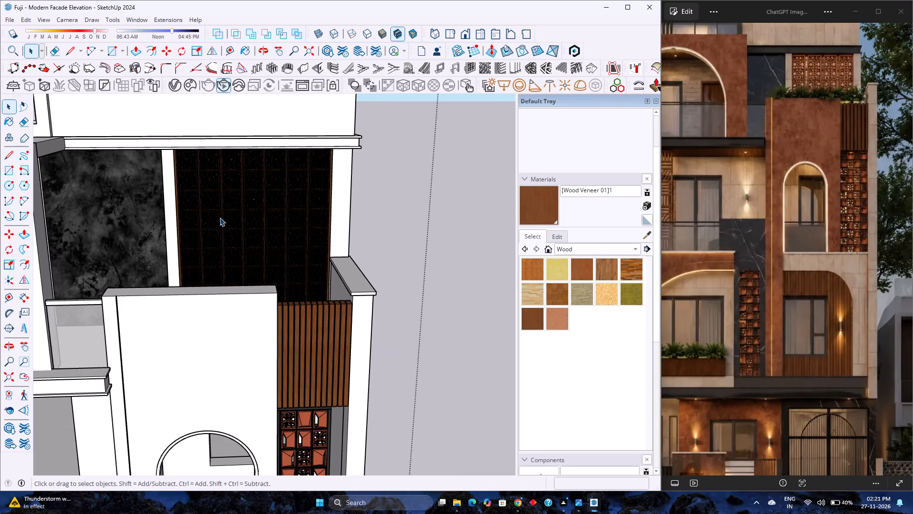
scroll(220, 217, "down", 15)
Examine the overall facade and its top floors from both sides.
middle_click_drag(189, 210, 187, 191)
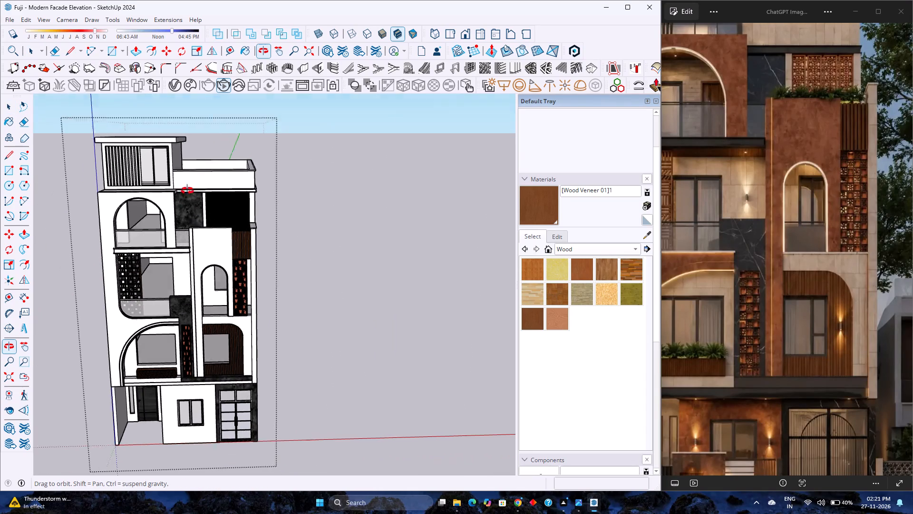
middle_click_drag(187, 191, 249, 178)
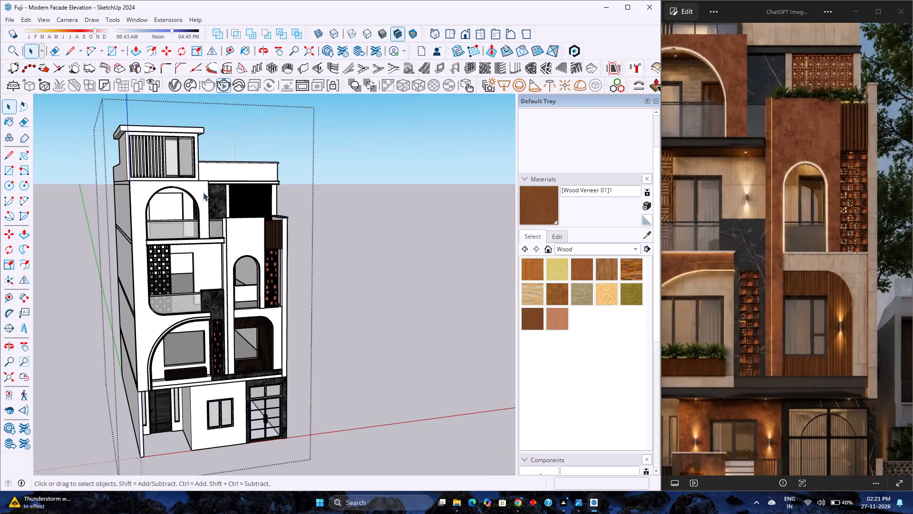
middle_click_drag(303, 242, 206, 183)
middle_click(206, 183)
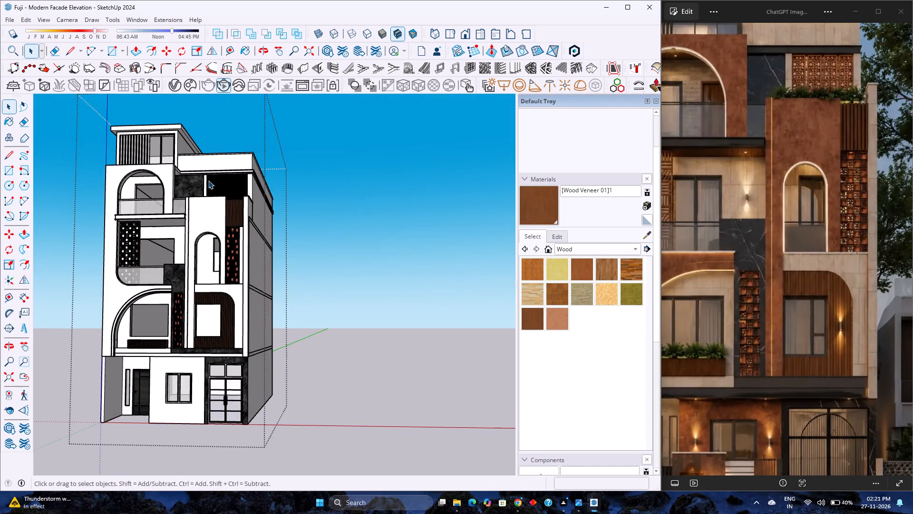
scroll(207, 183, "down", 4)
scroll(204, 185, "up", 4)
scroll(204, 185, "down", 5)
scroll(204, 185, "up", 5)
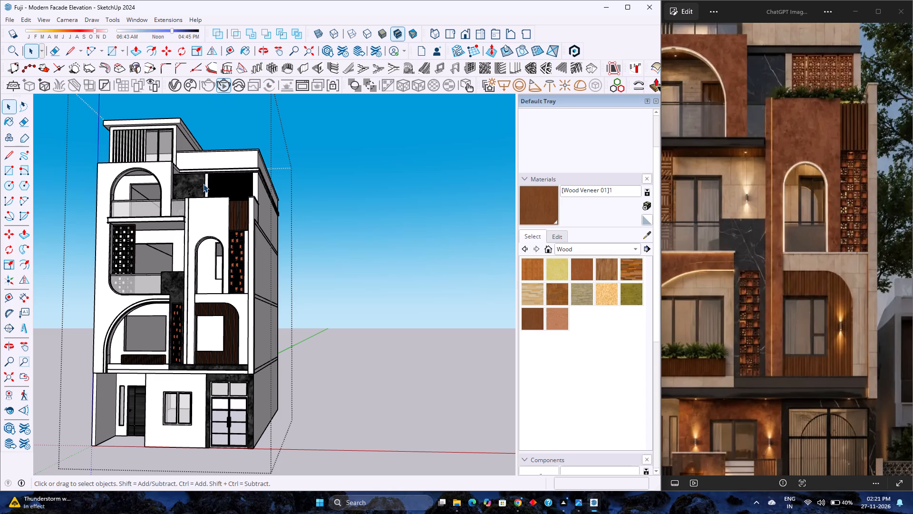
Compare the front of the modelled facade with the full reference image.
scroll(204, 184, "down", 2)
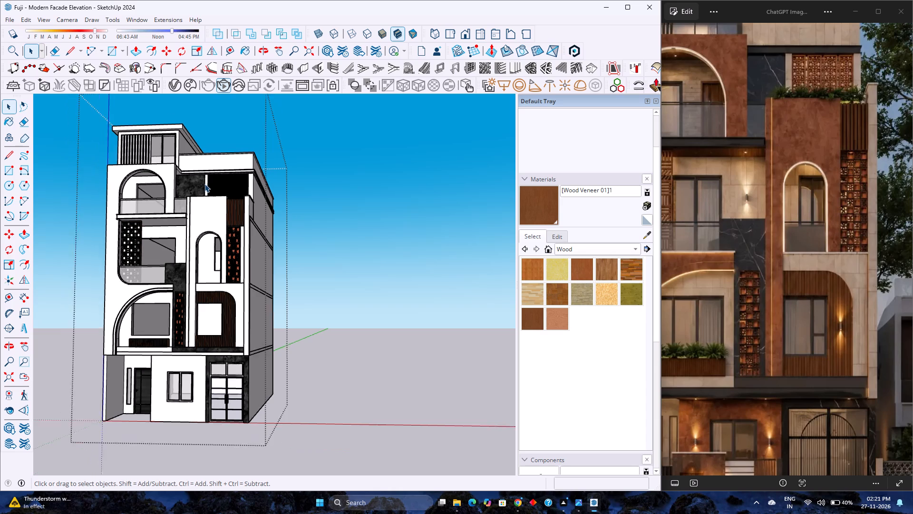
scroll(204, 184, "down", 2)
scroll(204, 184, "up", 4)
scroll(204, 184, "down", 3)
scroll(204, 184, "up", 3)
scroll(204, 184, "down", 3)
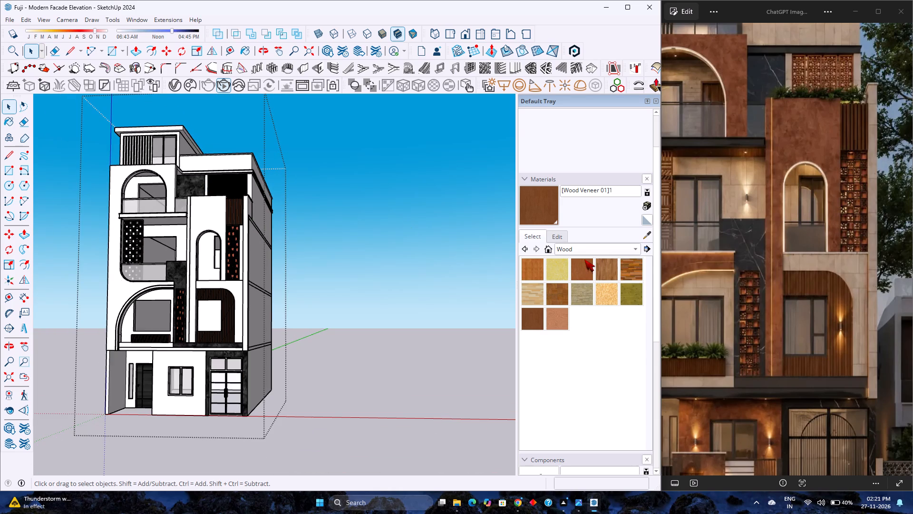
scroll(707, 251, "down", 4)
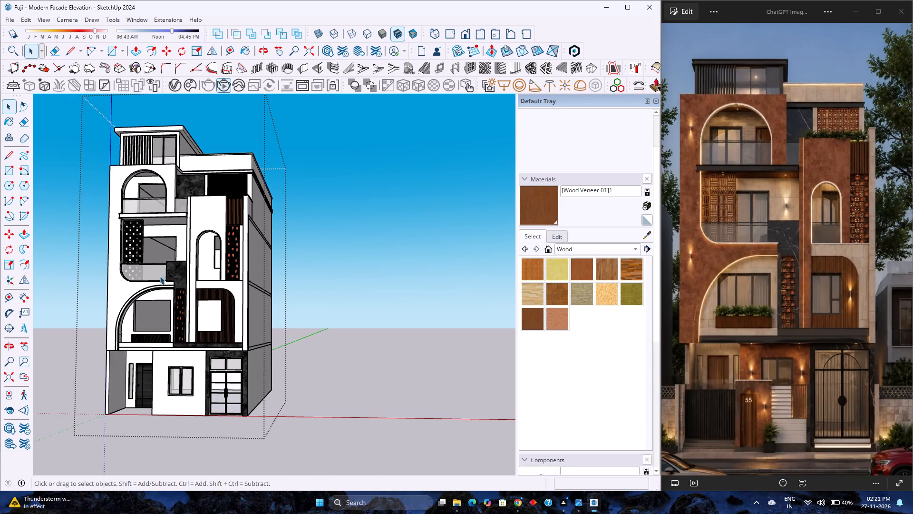
scroll(294, 281, "down", 3)
scroll(114, 271, "up", 5)
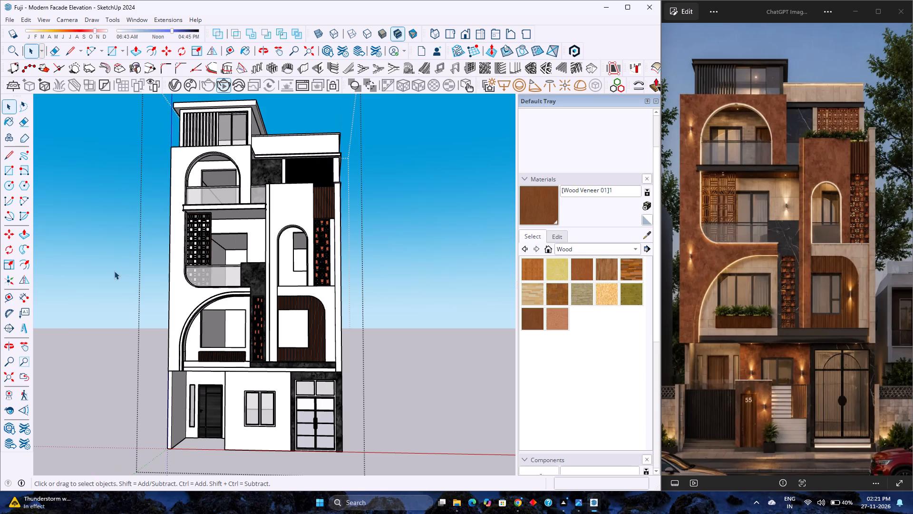
left_click(14, 376)
scroll(301, 293, "down", 2)
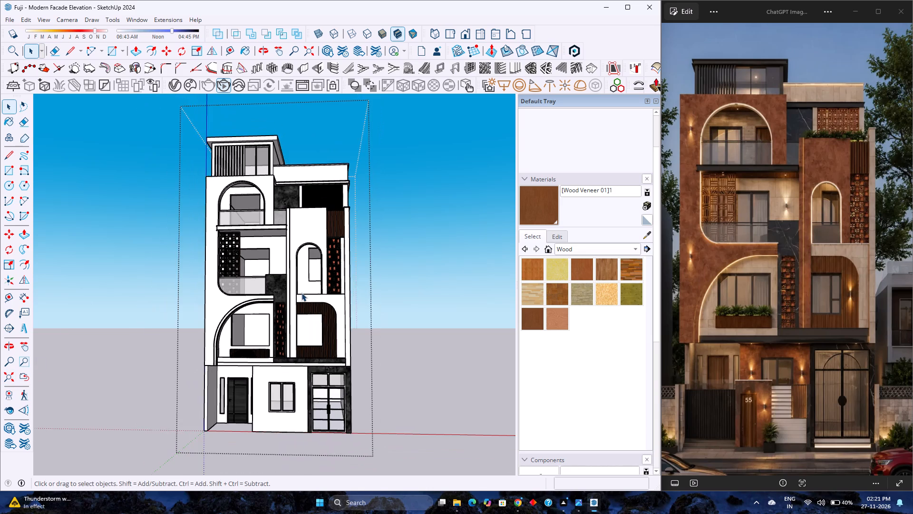
Examine the whole building from the front corners and a raised viewpoint, both far away and nearer.
middle_click_drag(301, 293, 158, 320)
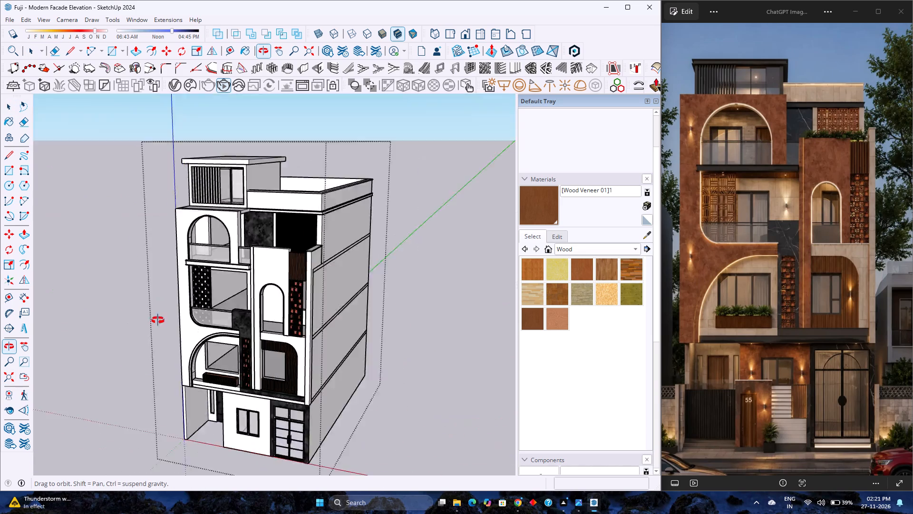
middle_click_drag(158, 320, 368, 358)
scroll(315, 279, "down", 5)
middle_click(182, 279)
middle_click_drag(182, 280, 285, 295)
middle_click(285, 295)
scroll(195, 254, "down", 4)
middle_click_drag(427, 278, 247, 275)
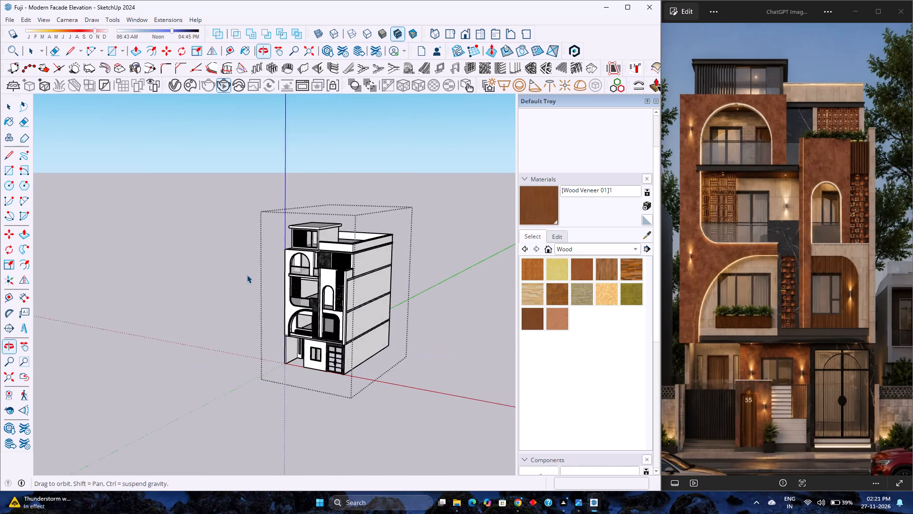
scroll(251, 272, "down", 1)
scroll(334, 275, "up", 2)
scroll(334, 275, "down", 5)
scroll(334, 275, "up", 5)
scroll(325, 334, "up", 5)
middle_click(323, 323)
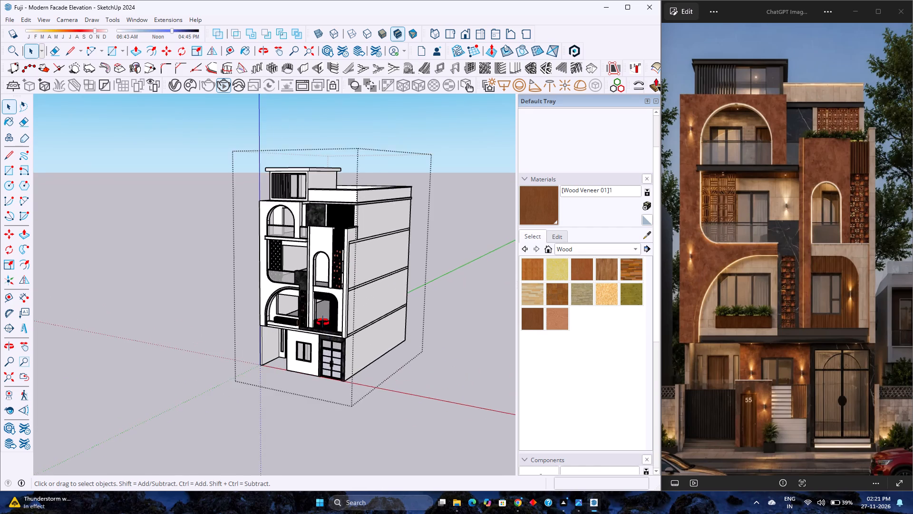
middle_click_drag(323, 322, 418, 299)
scroll(413, 284, "down", 8)
scroll(325, 169, "up", 2)
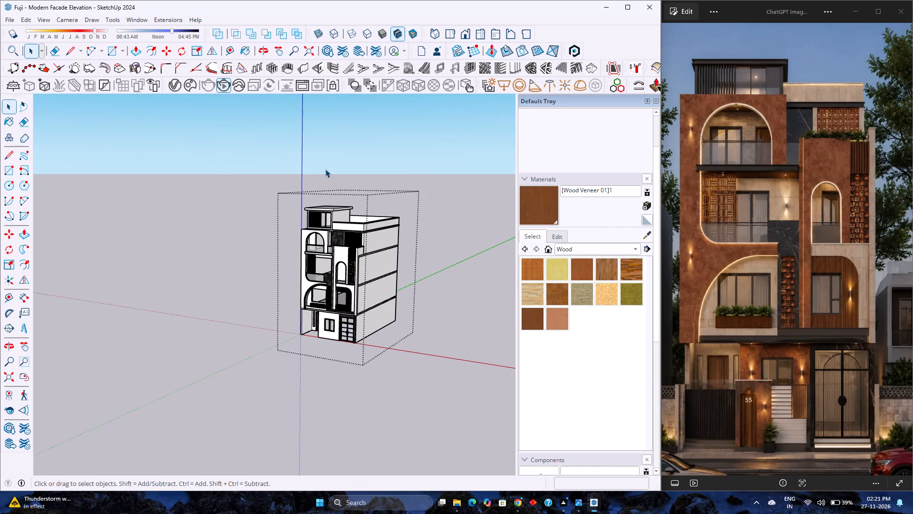
scroll(378, 337, "up", 2)
scroll(327, 267, "up", 7)
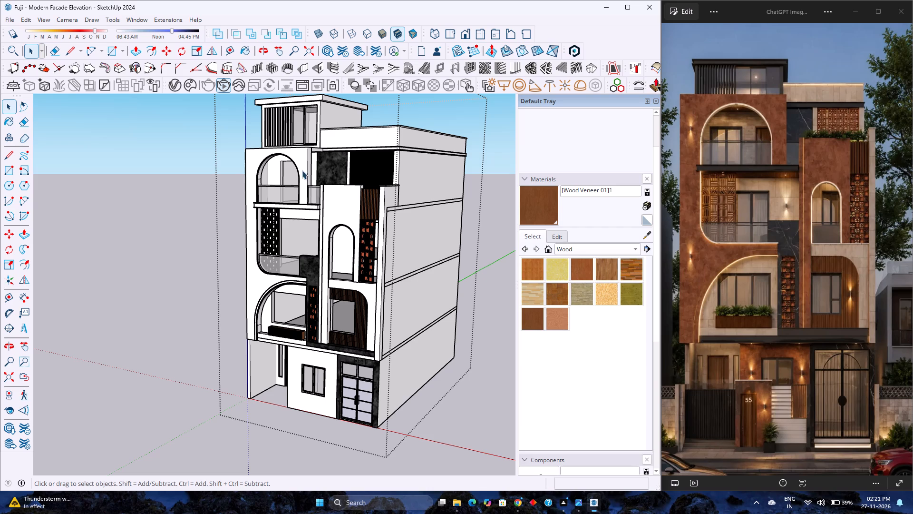
Open the nested groups down to the white curved frame around the wood-slatted window panel below the arched opening.
scroll(360, 289, "up", 8)
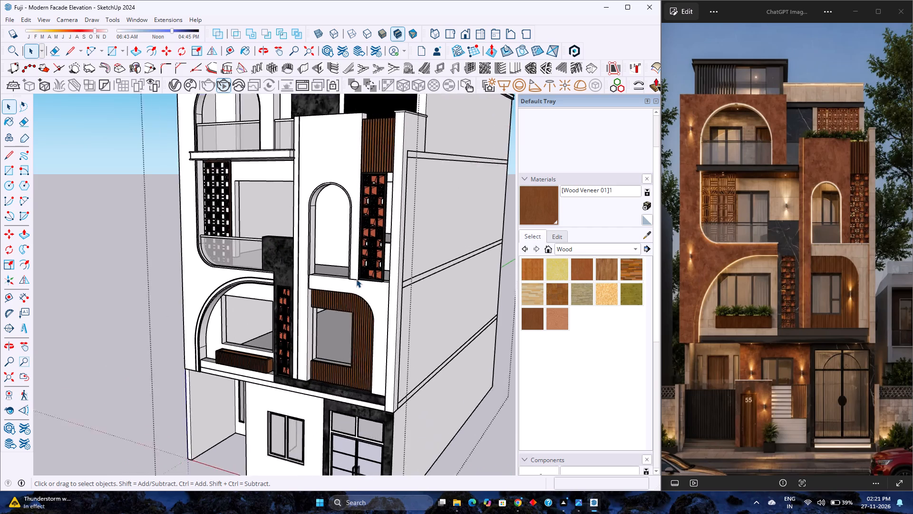
double_click(358, 283)
scroll(358, 283, "up", 6)
middle_click_drag(391, 290, 388, 290)
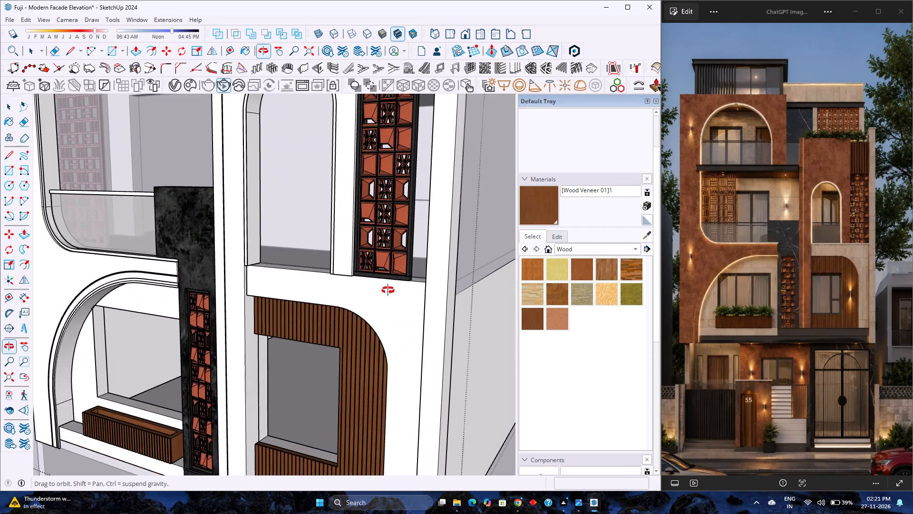
middle_click_drag(388, 290, 373, 283)
middle_click(373, 283)
double_click(387, 288)
scroll(388, 288, "up", 3)
double_click(388, 288)
scroll(389, 289, "up", 3)
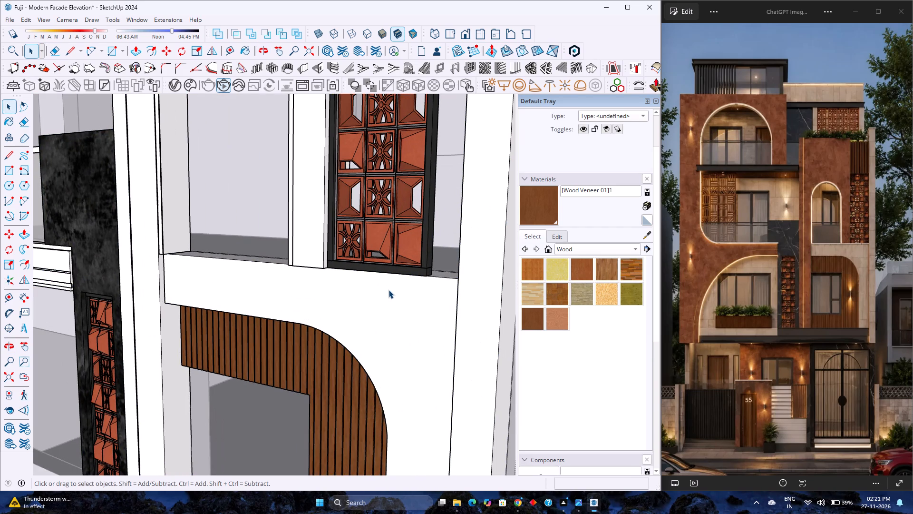
left_click(415, 293)
double_click(416, 293)
scroll(435, 290, "up", 1)
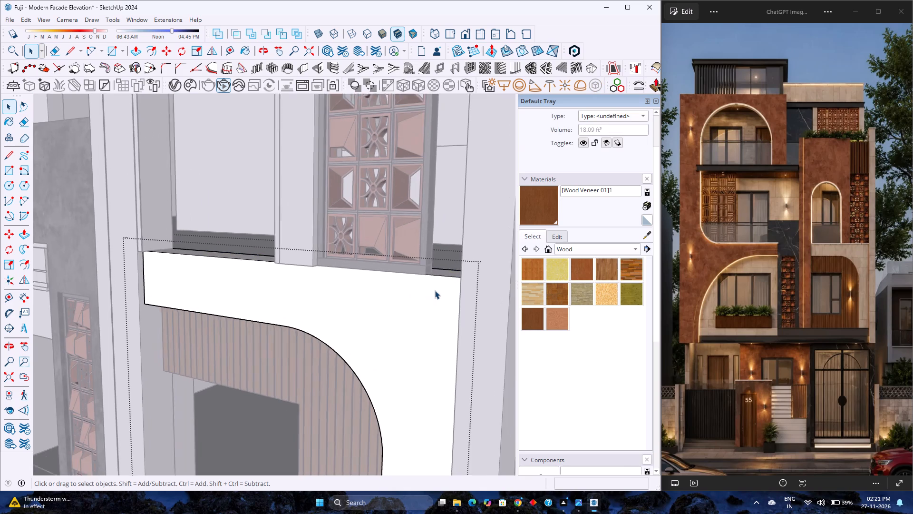
scroll(435, 290, "up", 1)
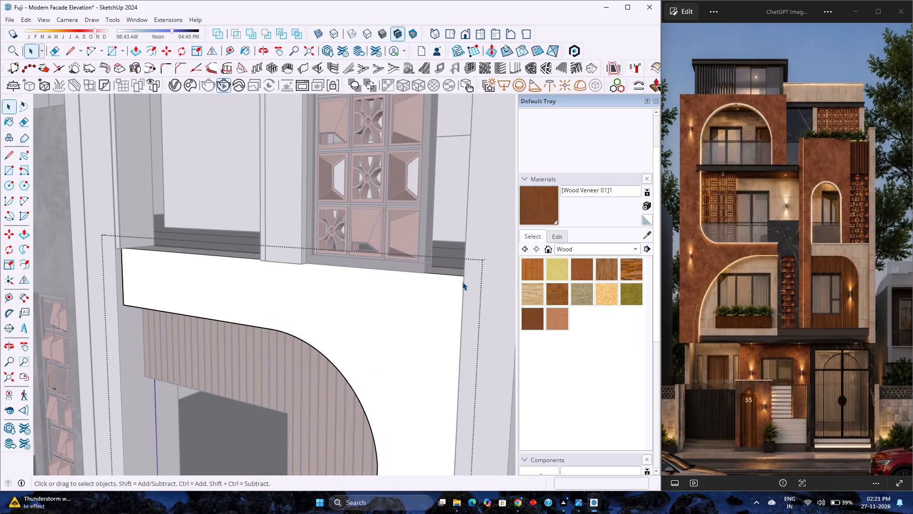
Copy the frame's front top edge 1" downward across its front face.
double_click(379, 287)
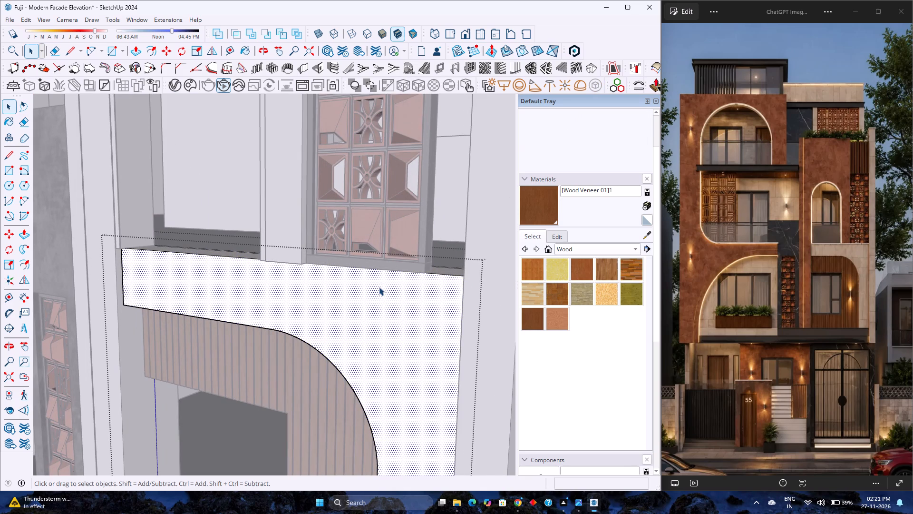
left_click(440, 275)
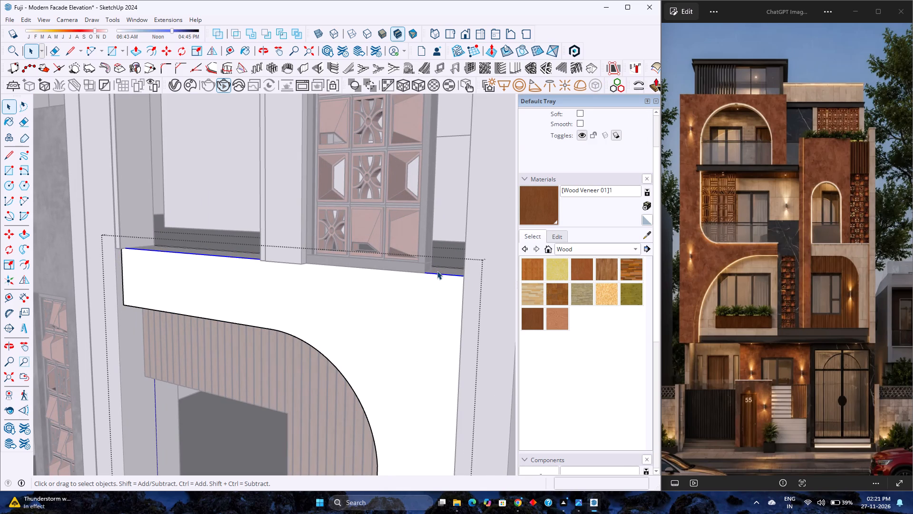
key("m")
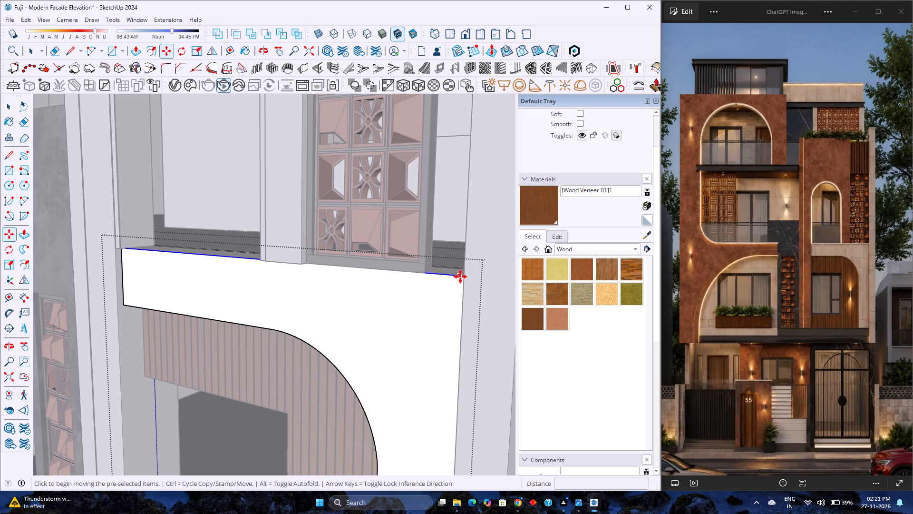
left_click(465, 277)
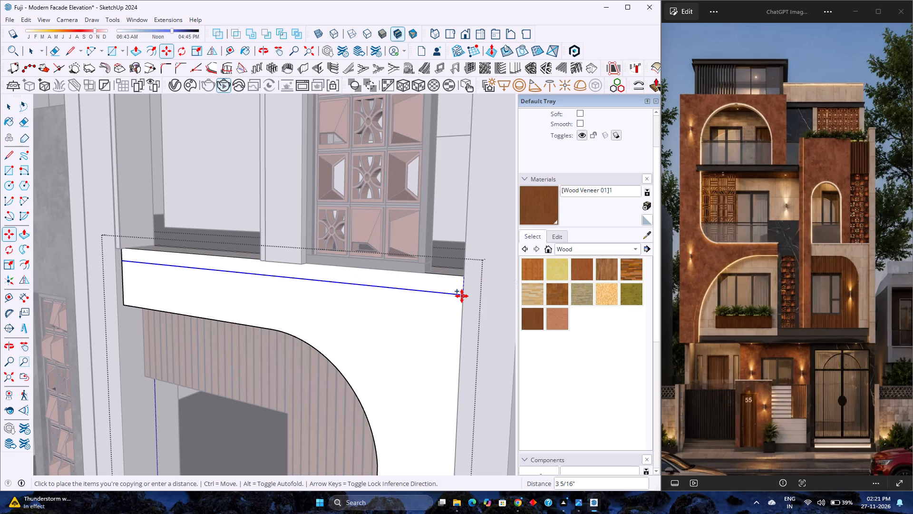
key("1")
key("Return")
Draw an outward arc with a 1/2" bulge between the ends of the top edge and its copy at the frame's outer corner.
scroll(461, 291, "up", 3)
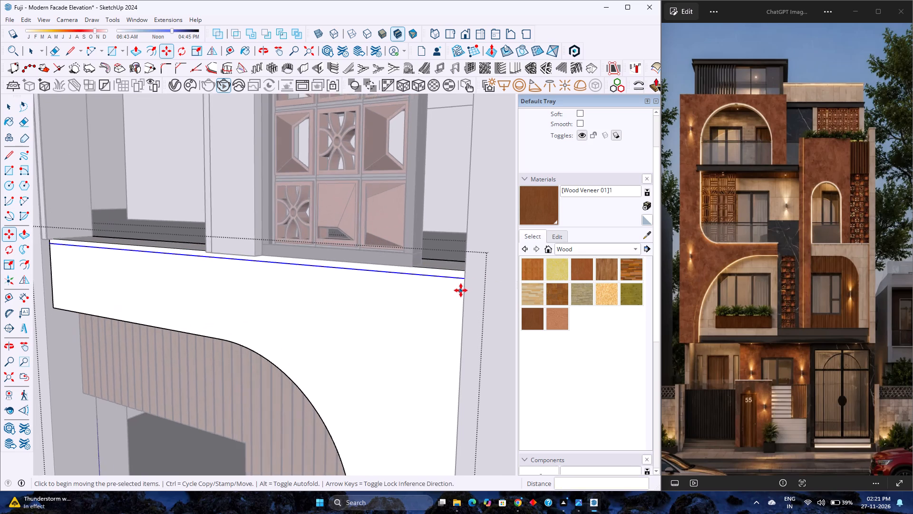
scroll(461, 290, "up", 2)
middle_click_drag(461, 290, 328, 287)
middle_click(328, 287)
scroll(326, 285, "down", 3)
scroll(415, 290, "up", 5)
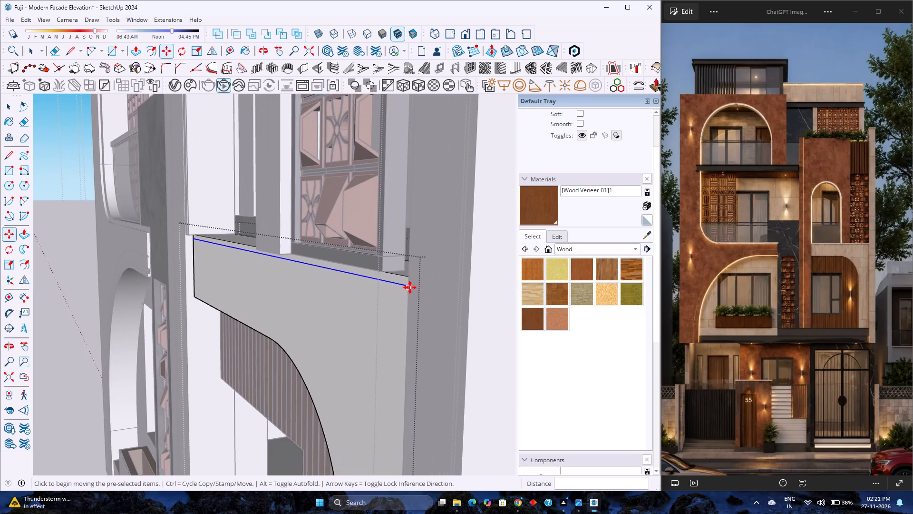
scroll(410, 287, "up", 1)
middle_click_drag(409, 287, 375, 285)
key("a")
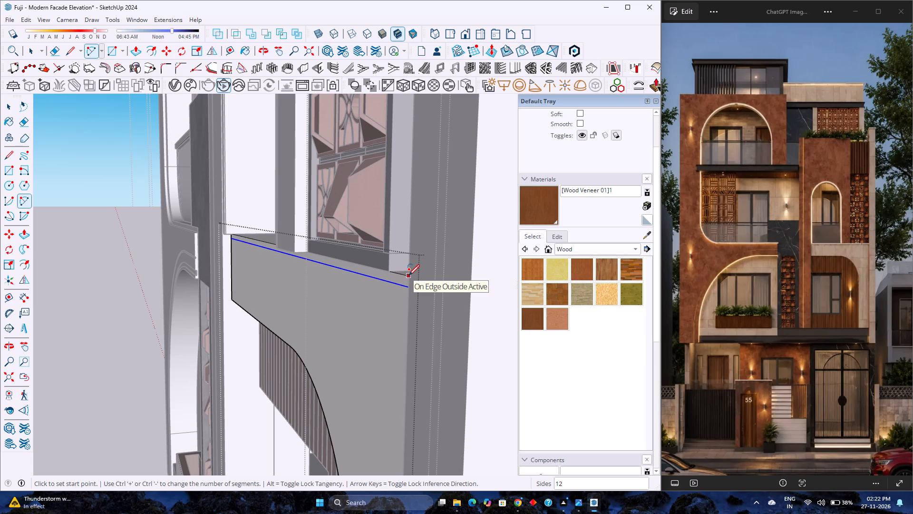
scroll(407, 285, "up", 1)
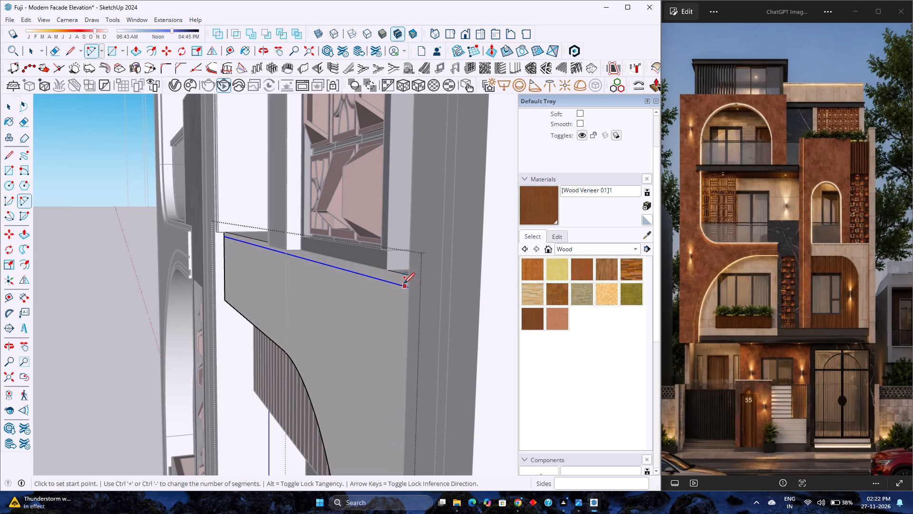
scroll(404, 284, "up", 2)
middle_click_drag(404, 284, 654, 337)
middle_click(654, 337)
scroll(457, 262, "up", 3)
middle_click_drag(457, 262, 502, 287)
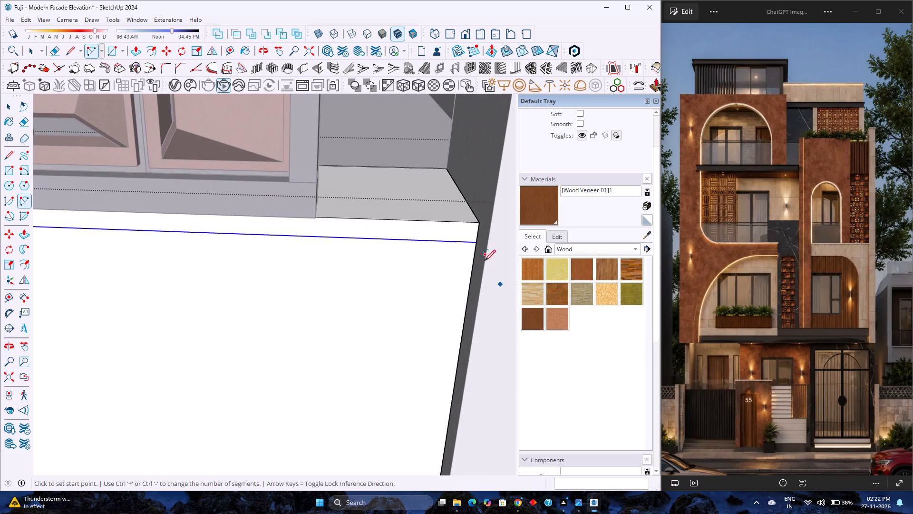
left_click(479, 224)
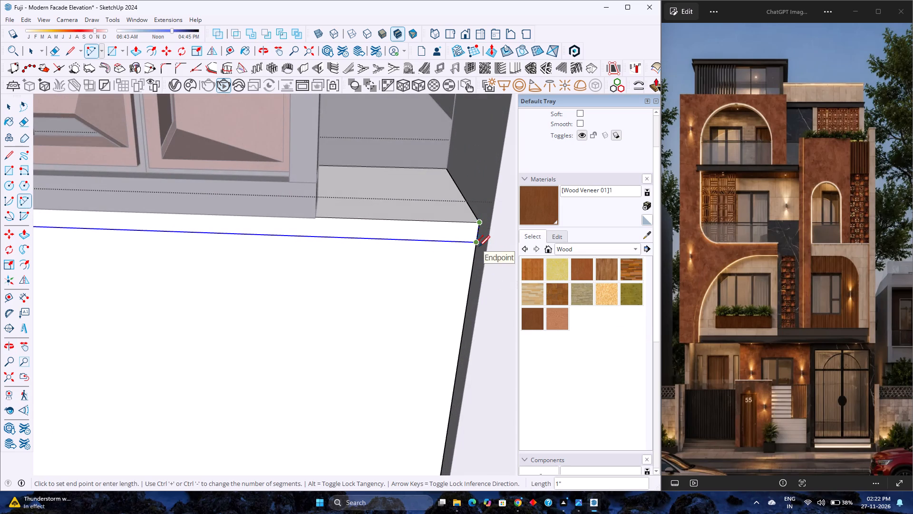
scroll(479, 247, "up", 3)
middle_click_drag(474, 247, 714, 270)
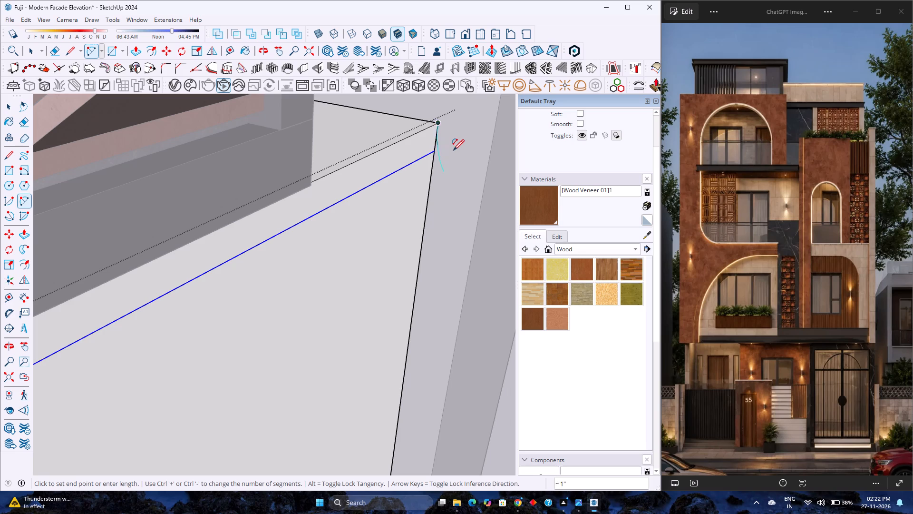
left_click(433, 150)
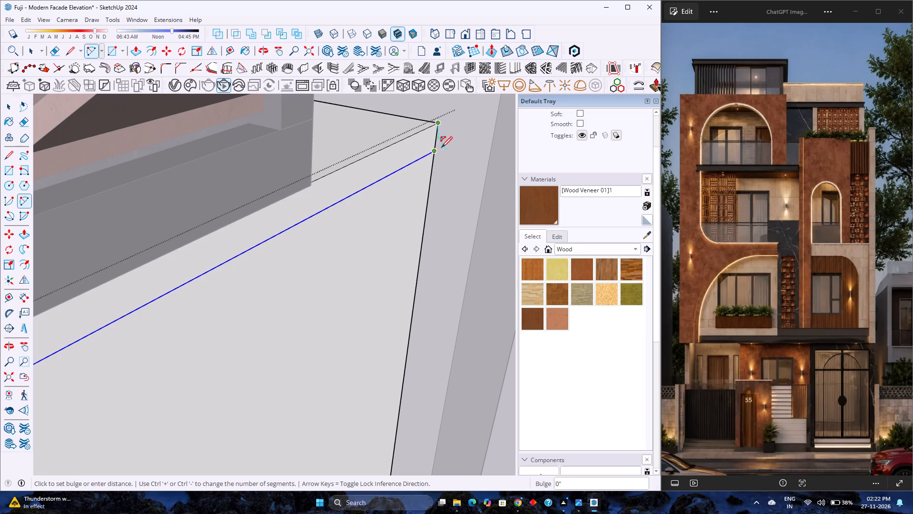
left_click(450, 146)
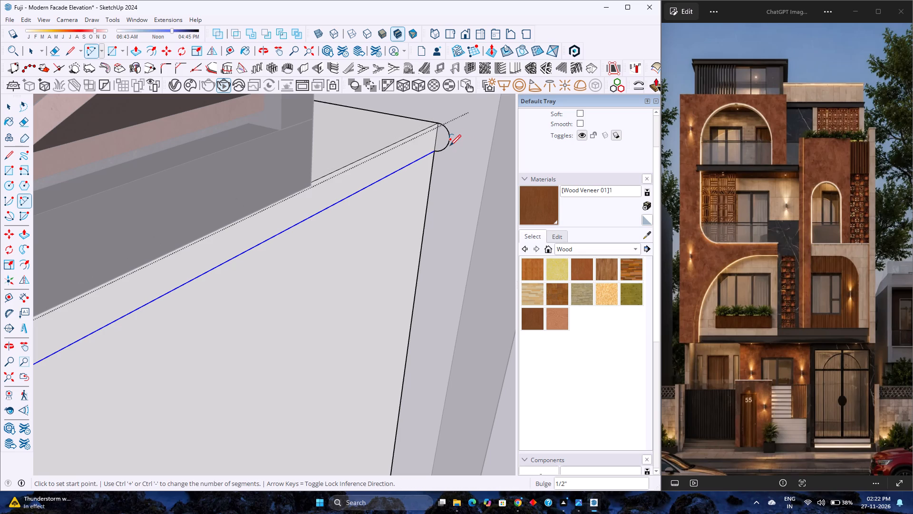
Set the corner arc to 30 segments.
key("space")
left_click(448, 144)
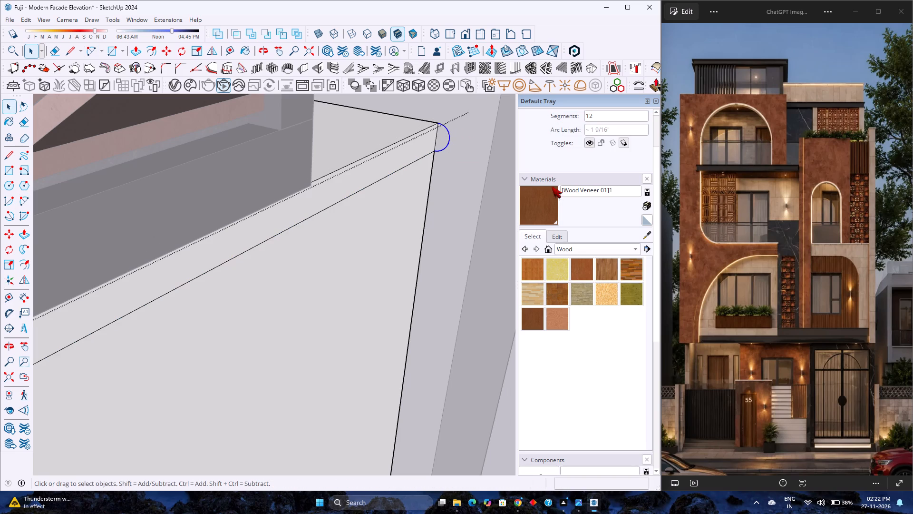
scroll(585, 157, "up", 3)
double_click(606, 176)
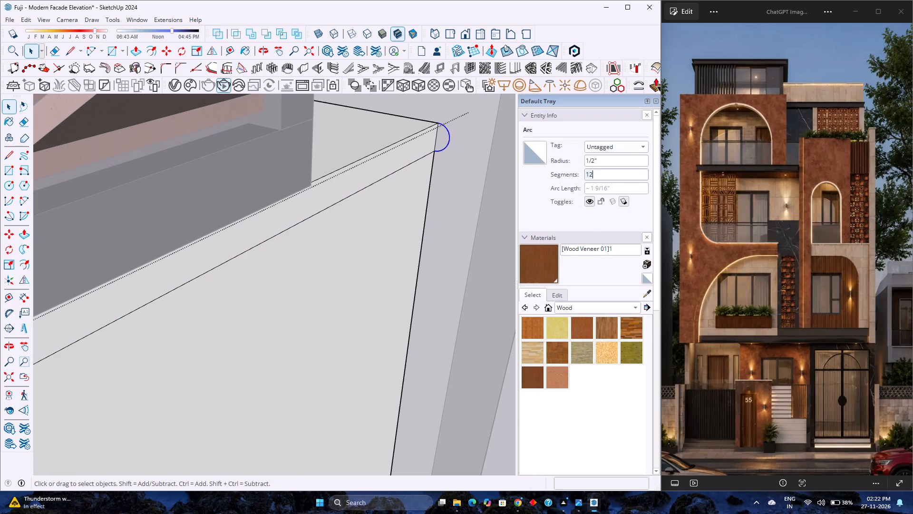
key("3")
key("0")
key("Return")
Sweep the half-round profile along the copied edge with Follow Me to form a rounded moulding along the frame's top.
left_click(382, 178)
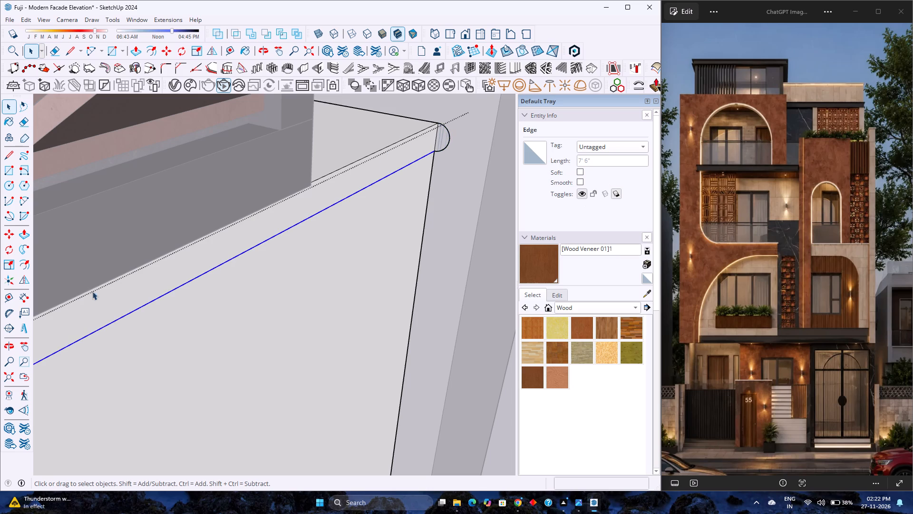
left_click(27, 251)
left_click(442, 137)
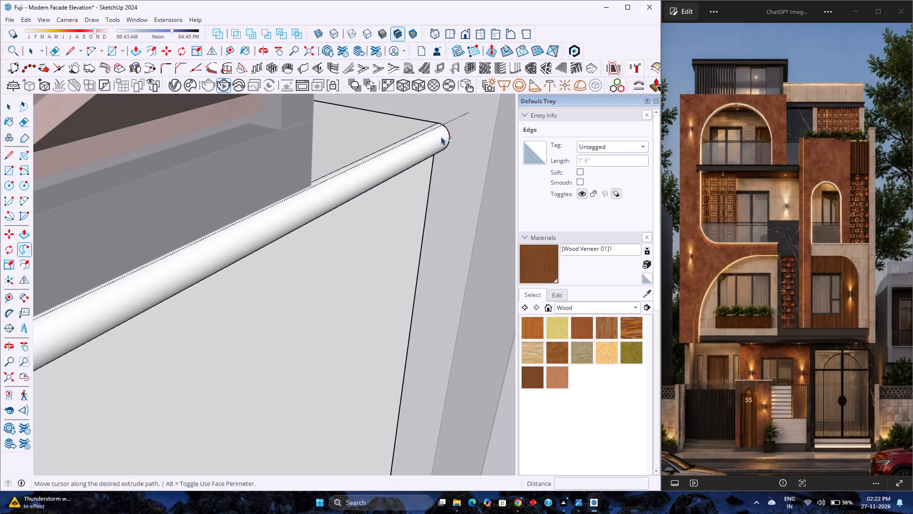
scroll(381, 172, "down", 18)
middle_click_drag(398, 185, 352, 180)
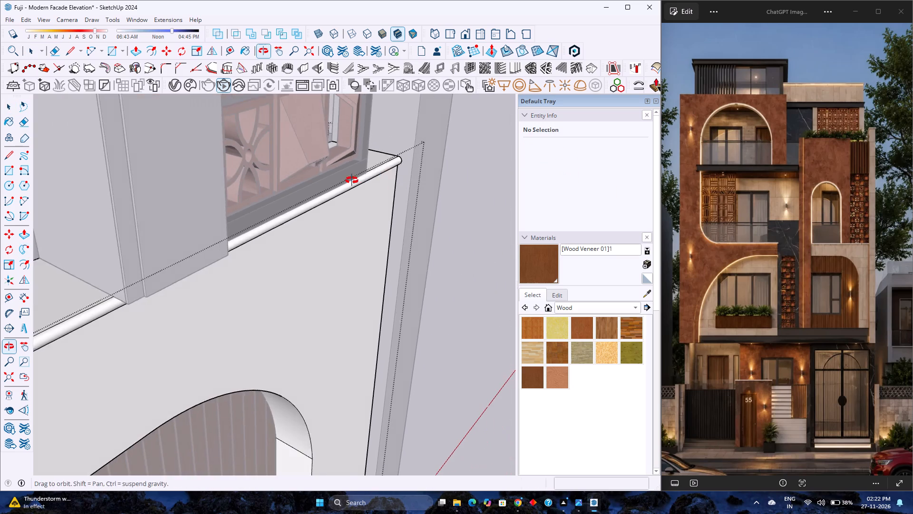
middle_click_drag(352, 180, 250, 171)
scroll(322, 180, "down", 17)
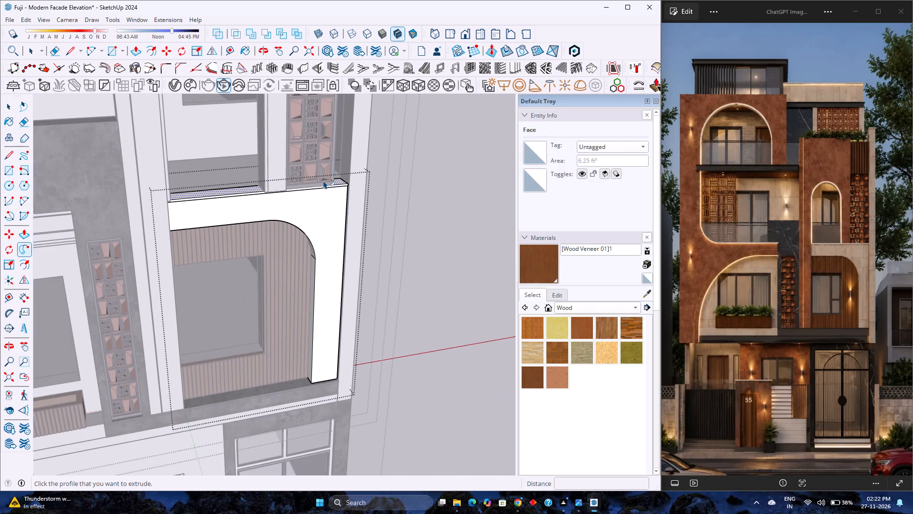
Finish editing the white frame around the wood-slatted window and close its group.
key("space")
left_click(421, 183)
scroll(421, 183, "down", 4)
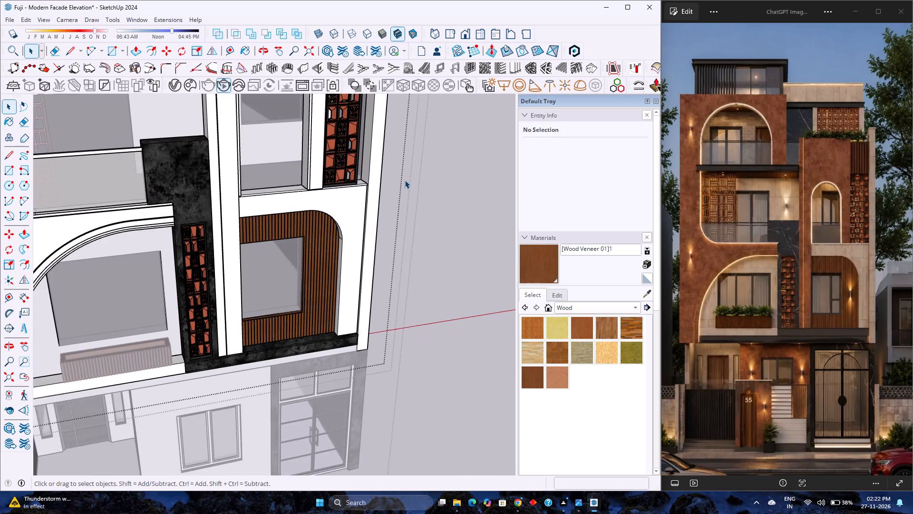
Examine the facade in front view, the ledge above the wood-slatted window up close, and the upper floors from above.
middle_click_drag(404, 180, 356, 127)
left_click(467, 35)
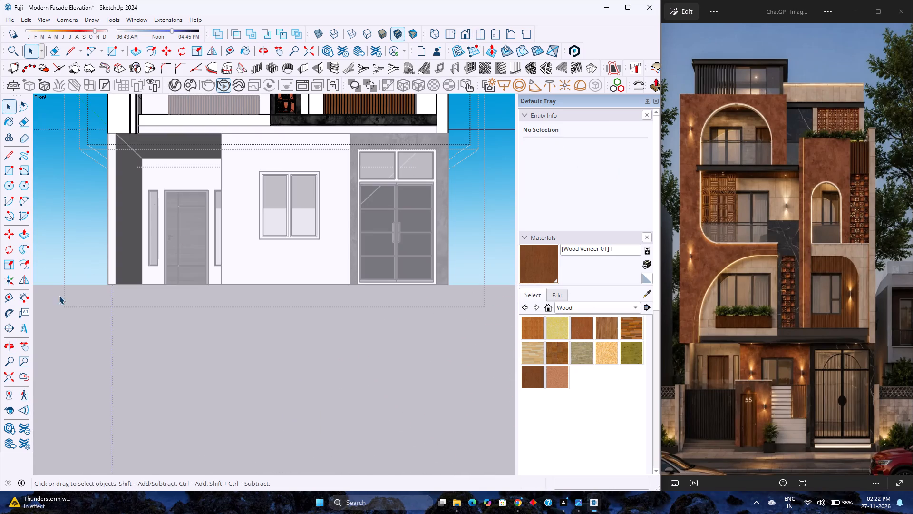
left_click(9, 377)
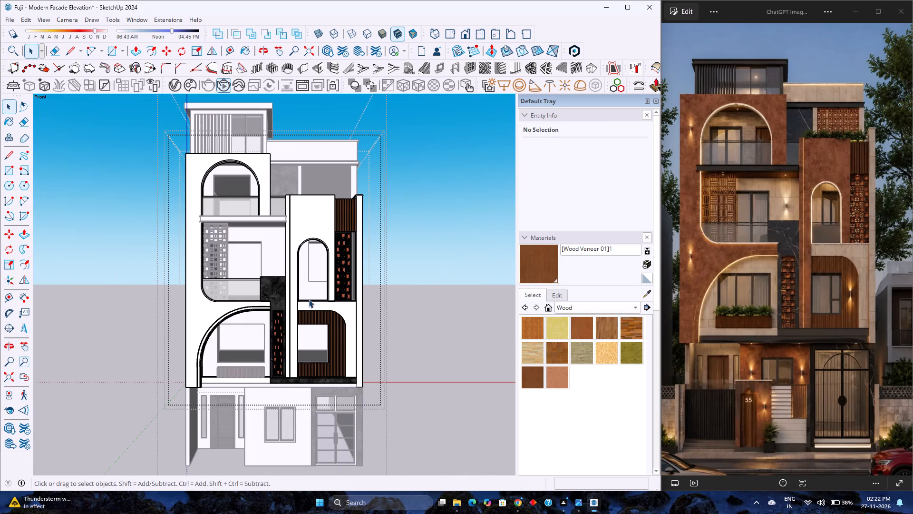
scroll(324, 299, "up", 11)
middle_click_drag(327, 308, 268, 306)
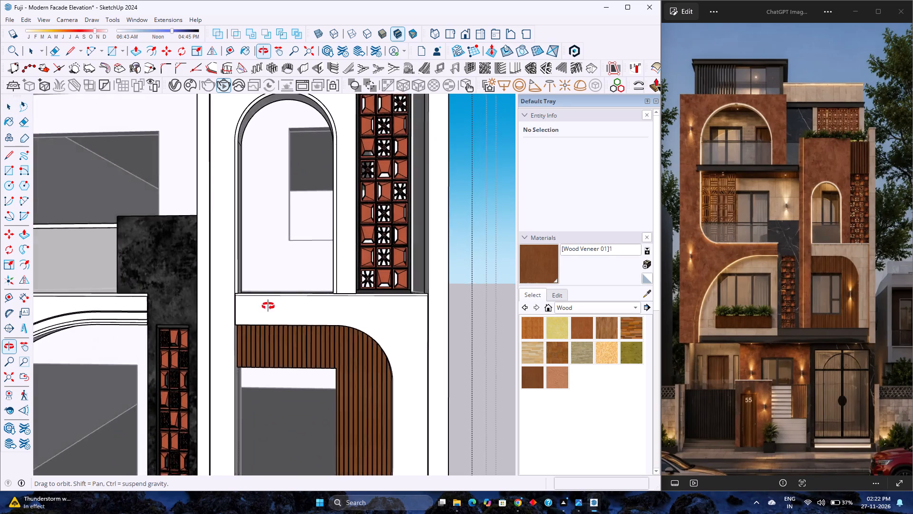
middle_click_drag(268, 306, 192, 302)
scroll(302, 296, "up", 3)
middle_click_drag(301, 296, 237, 310)
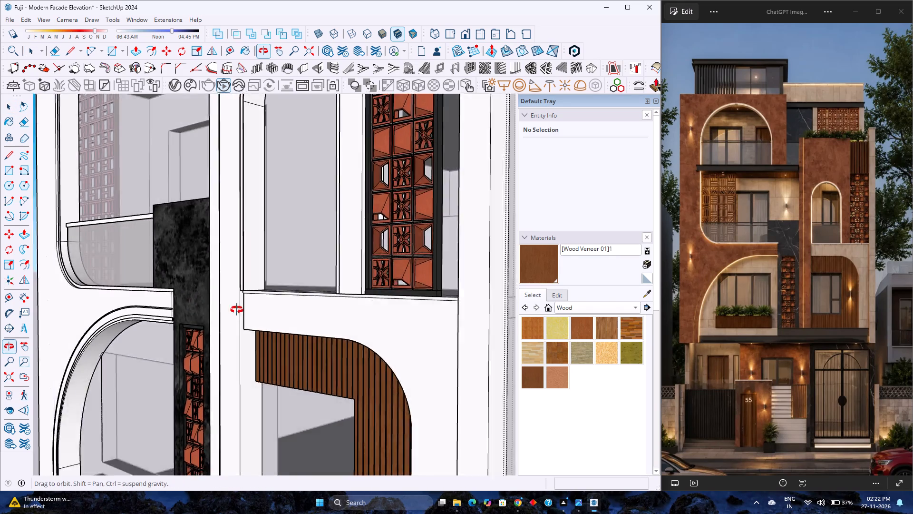
middle_click_drag(237, 310, 194, 315)
middle_click(194, 315)
scroll(258, 291, "up", 8)
middle_click_drag(256, 285, 233, 324)
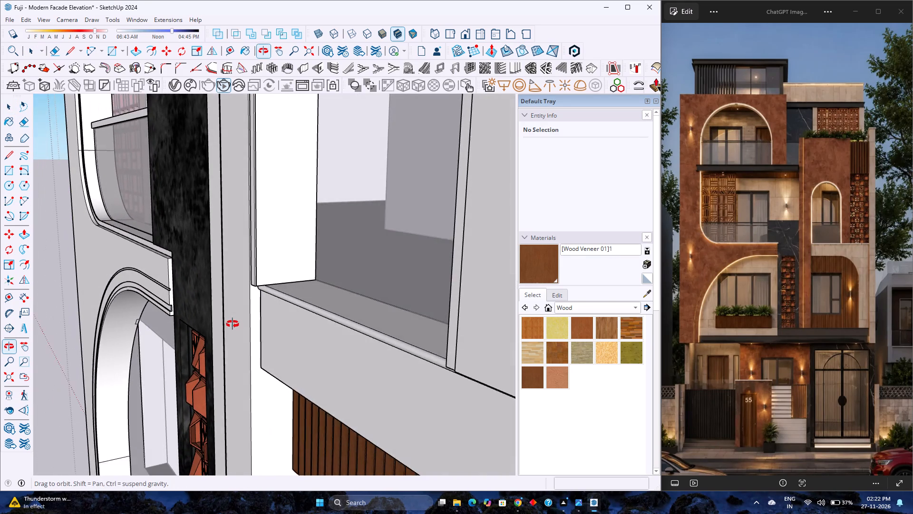
middle_click_drag(233, 324, 233, 326)
middle_click(233, 326)
scroll(241, 311, "down", 10)
middle_click_drag(238, 302, 248, 326)
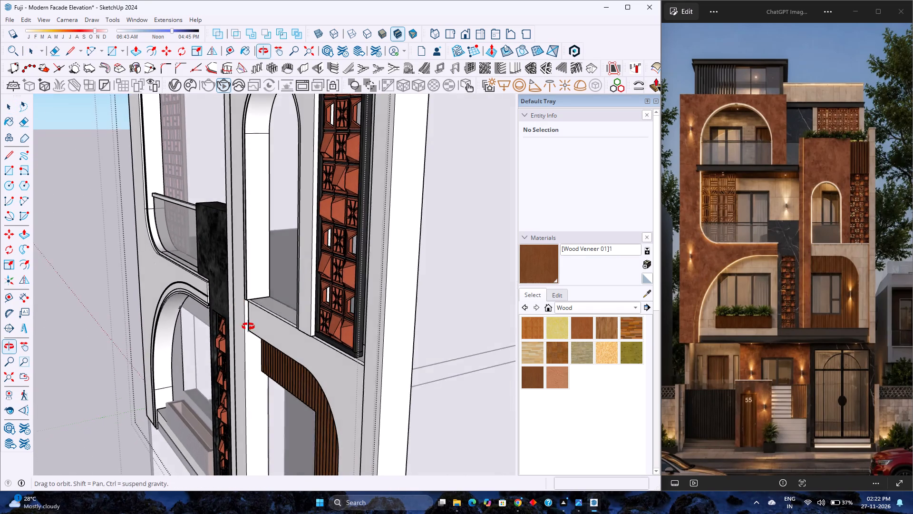
middle_click_drag(248, 326, 250, 327)
scroll(256, 315, "down", 7)
middle_click(251, 235)
middle_click_drag(252, 235, 305, 326)
middle_click(305, 326)
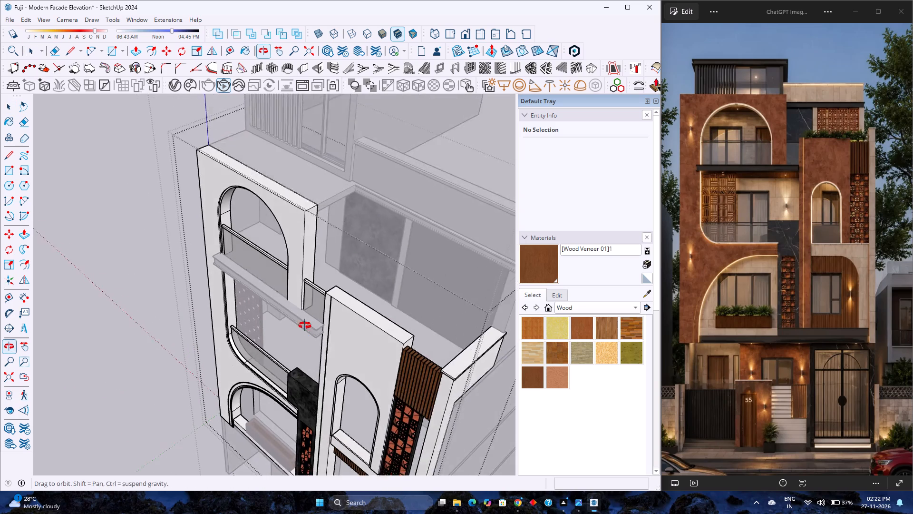
middle_click(305, 326)
middle_click(305, 326)
scroll(307, 322, "up", 3)
scroll(305, 320, "down", 12)
Close the facade group and save the model.
left_click(140, 364)
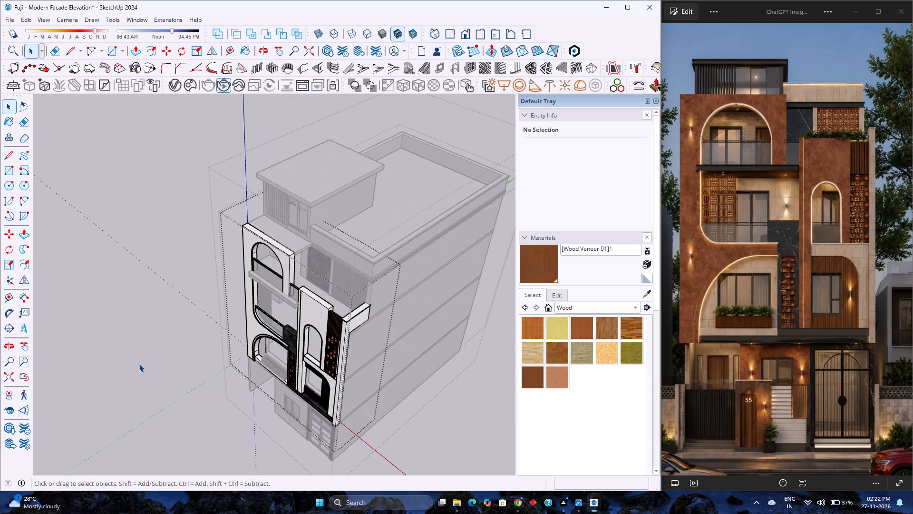
left_click(190, 312)
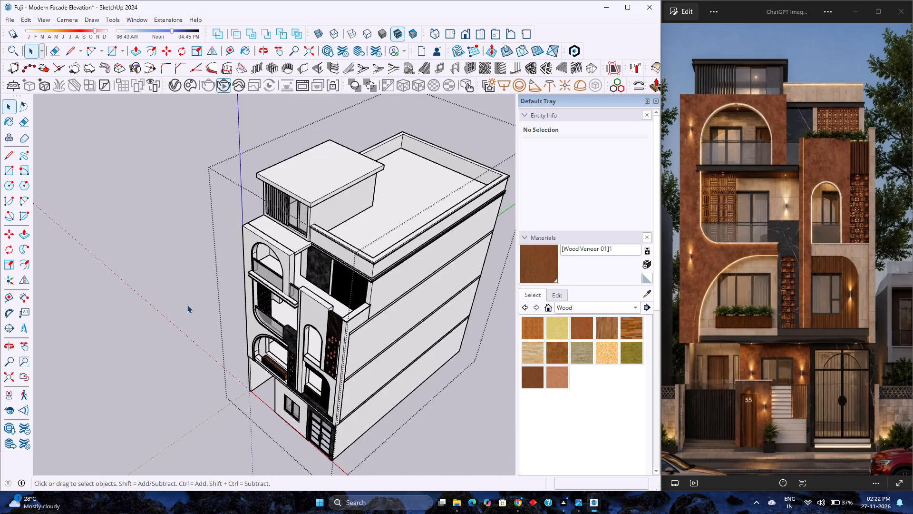
key("ctrl+s")
Compare the whole building with the reference image, studying the reference's upper-floor walls and planter area closely.
middle_click_drag(202, 268, 251, 229)
middle_click_drag(253, 227, 314, 203)
middle_click(315, 203)
middle_click(320, 203)
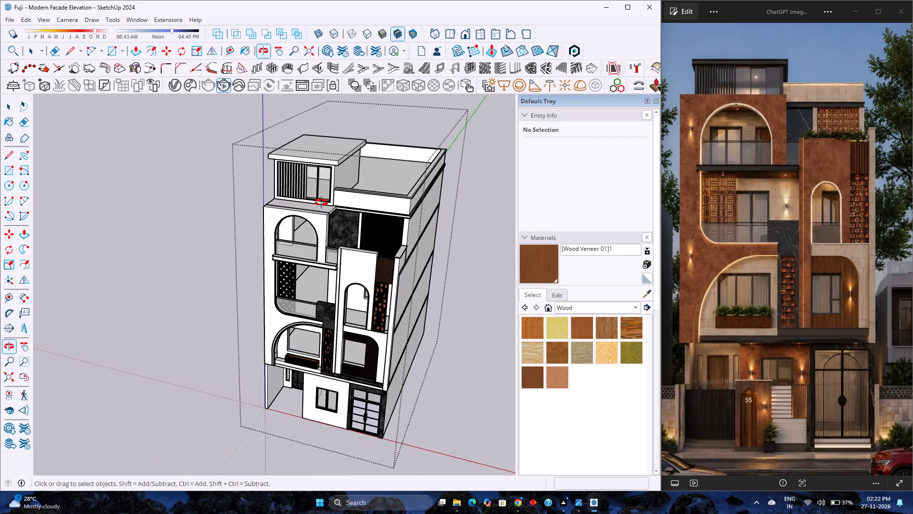
middle_click_drag(324, 212, 305, 218)
middle_click(305, 218)
scroll(304, 218, "down", 4)
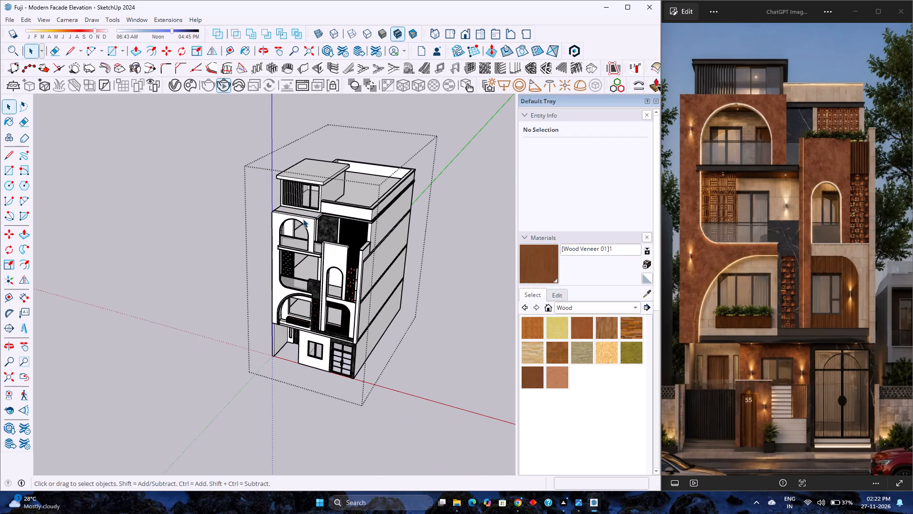
scroll(800, 145, "up", 17)
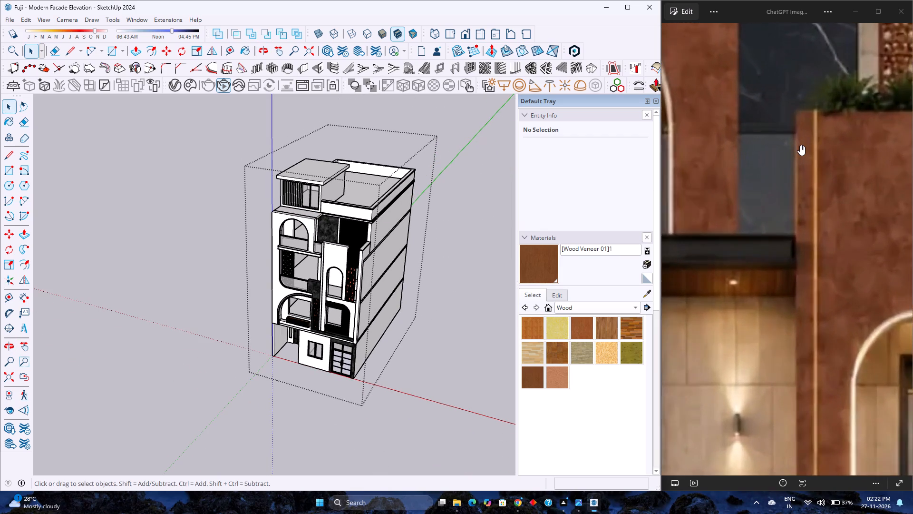
scroll(800, 145, "down", 11)
scroll(330, 238, "up", 1)
Examine the upper-floor wood slats, the tall white wall with the arched opening, and the terrace side parapet.
middle_click_drag(331, 238, 339, 292)
middle_click(339, 292)
scroll(336, 272, "up", 7)
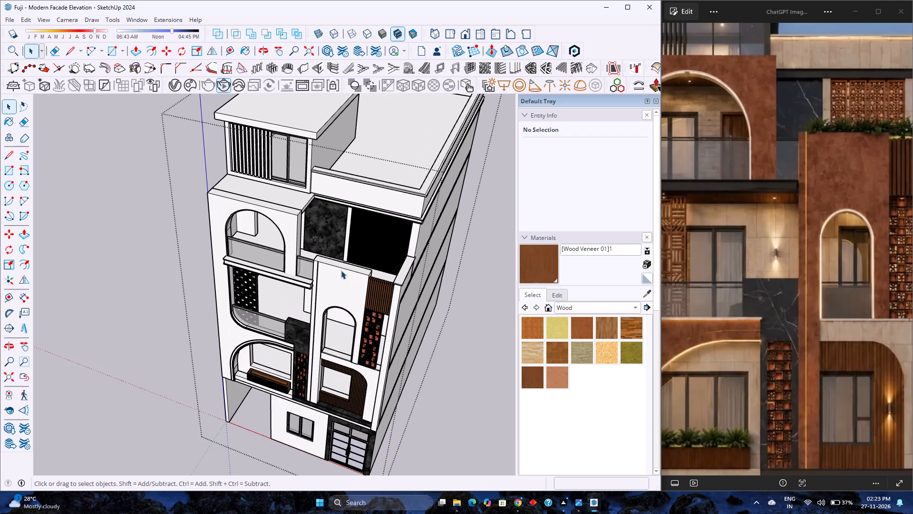
scroll(382, 281, "up", 12)
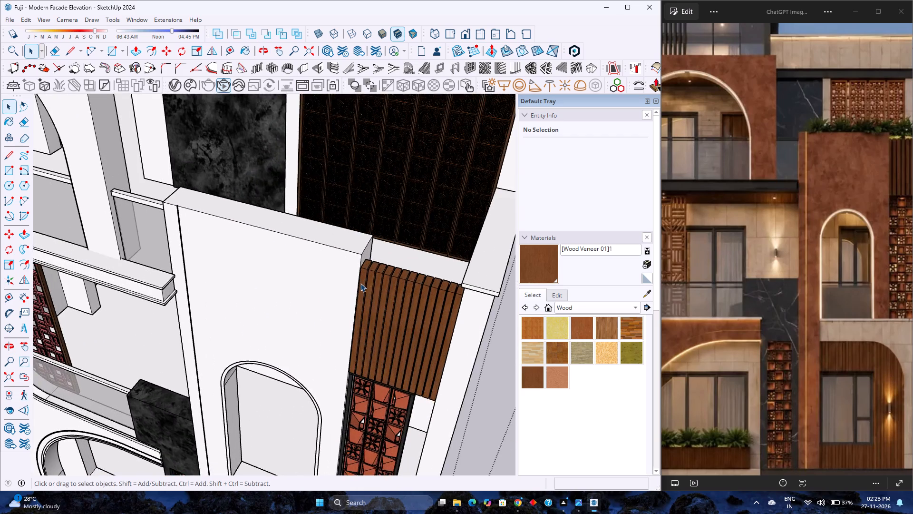
scroll(360, 283, "up", 3)
scroll(381, 336, "up", 6)
middle_click(281, 332)
middle_click(281, 332)
middle_click(281, 332)
middle_click_drag(282, 332, 380, 334)
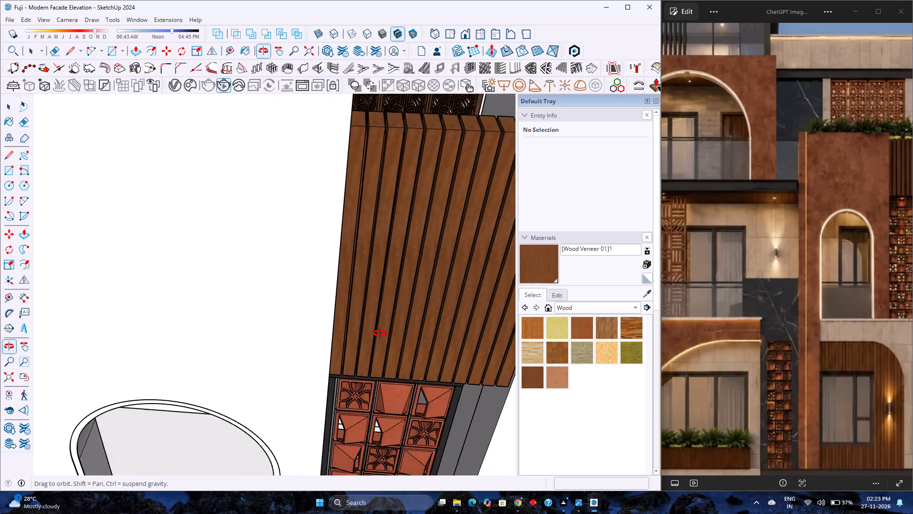
middle_click_drag(380, 334, 308, 312)
scroll(342, 300, "up", 3)
scroll(342, 300, "down", 8)
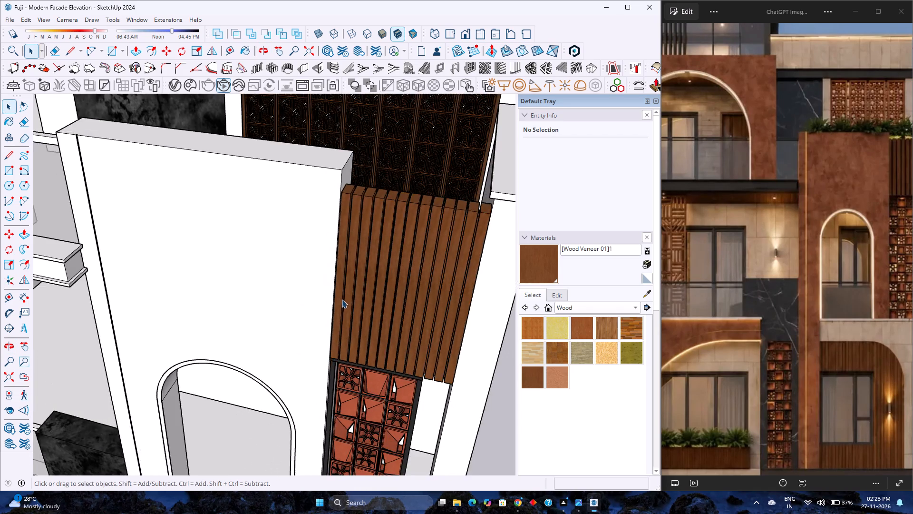
scroll(341, 298, "down", 3)
middle_click_drag(373, 294, 236, 338)
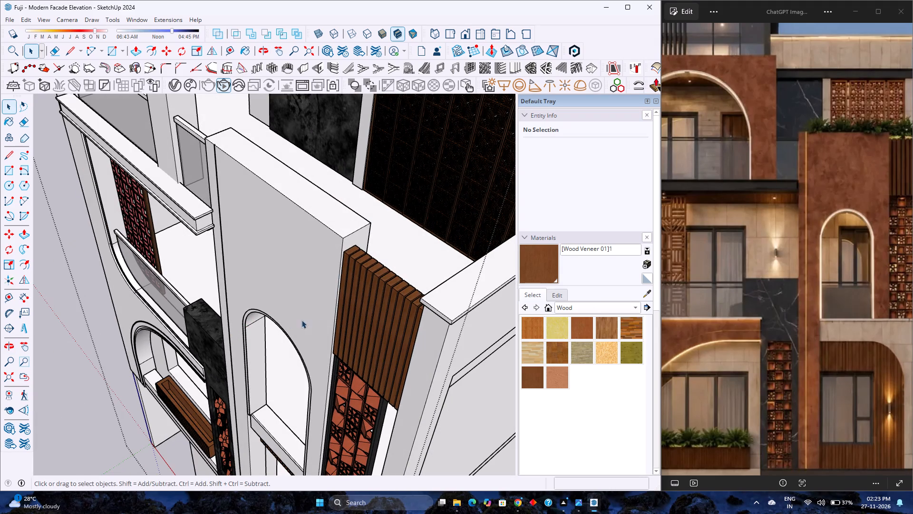
scroll(331, 303, "down", 8)
scroll(456, 284, "up", 2)
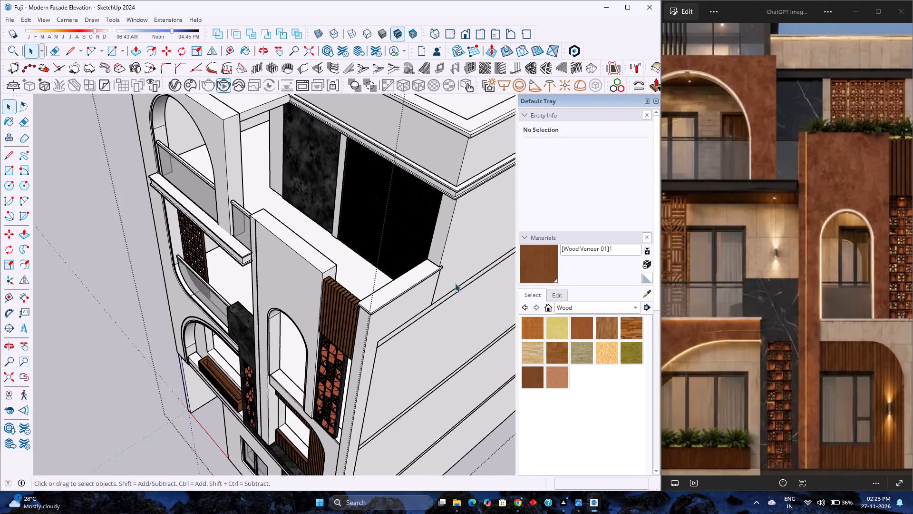
scroll(455, 283, "up", 9)
scroll(406, 244, "up", 2)
middle_click_drag(311, 267, 339, 278)
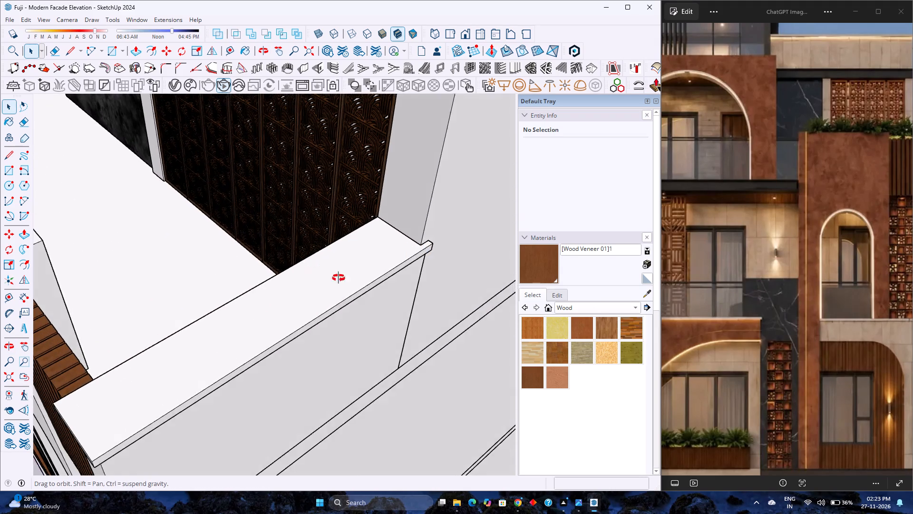
middle_click_drag(339, 278, 542, 281)
middle_click(542, 281)
scroll(362, 264, "down", 11)
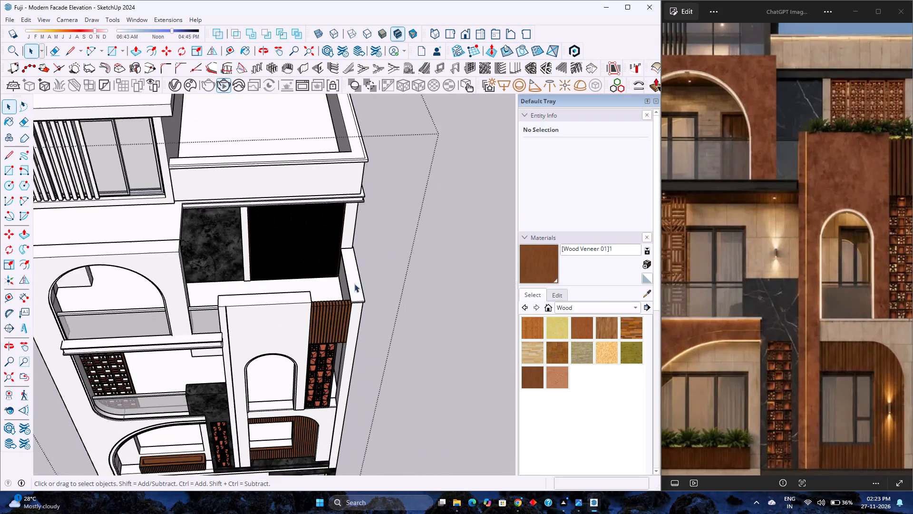
scroll(354, 311, "down", 3)
middle_click_drag(335, 363, 315, 235)
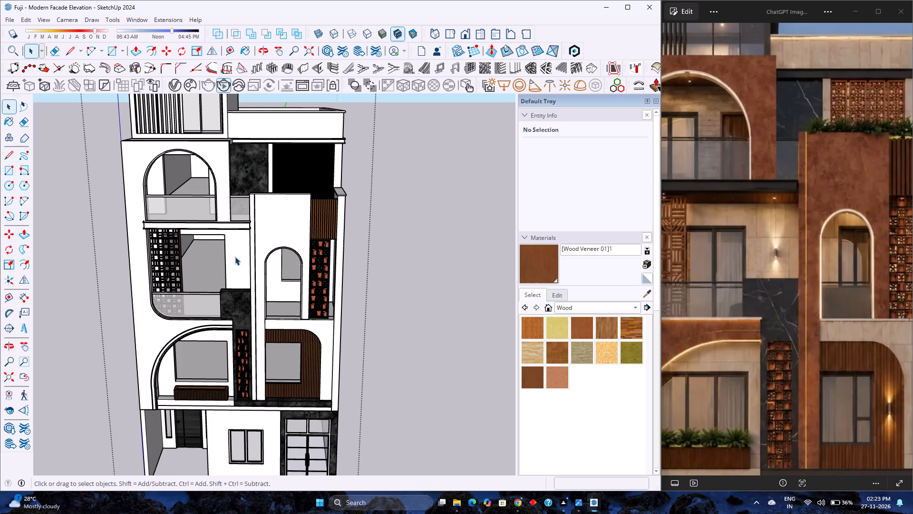
Compare the model's full front elevation and roofline with the complete reference image.
scroll(235, 257, "up", 3)
scroll(231, 250, "down", 4)
middle_click(243, 301)
middle_click_drag(242, 301, 233, 237)
scroll(233, 237, "down", 4)
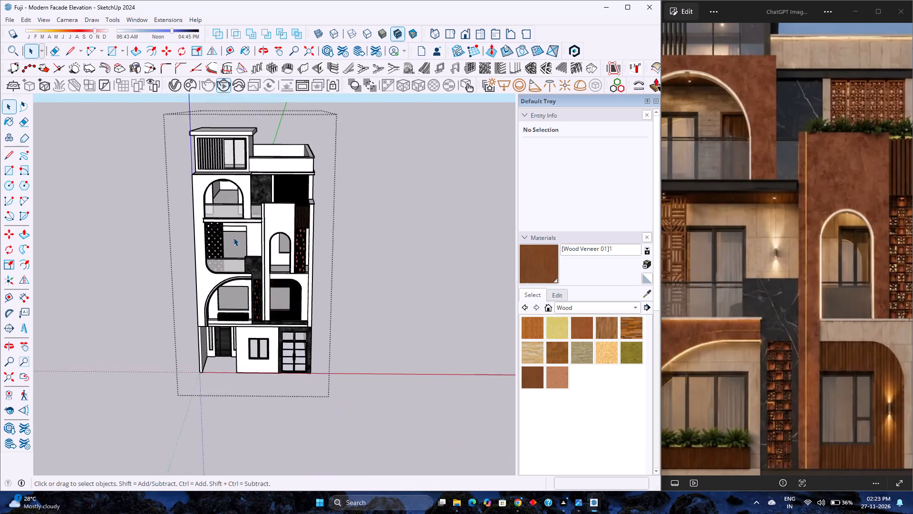
scroll(233, 237, "up", 2)
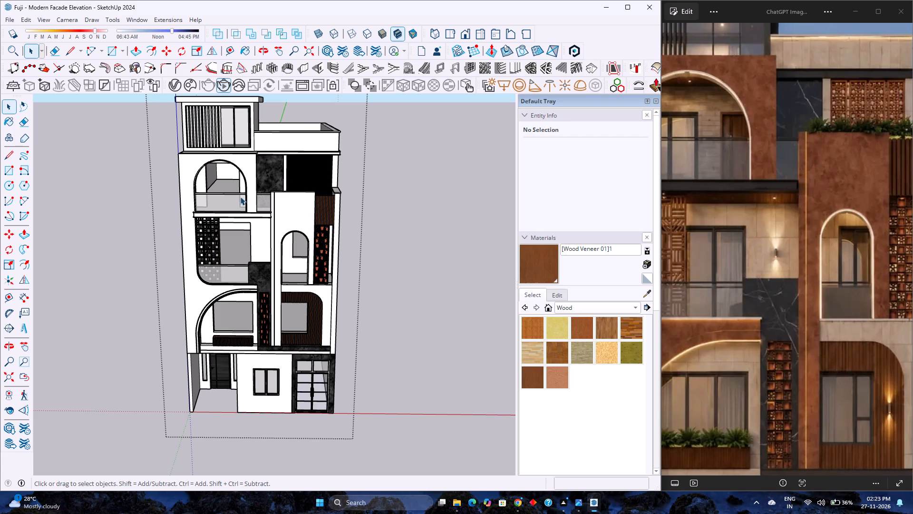
scroll(294, 251, "down", 3)
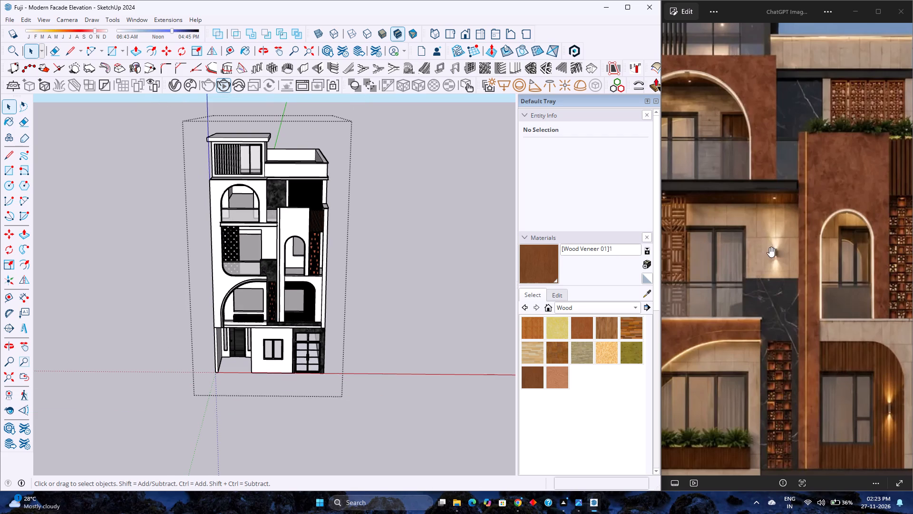
scroll(794, 262, "down", 8)
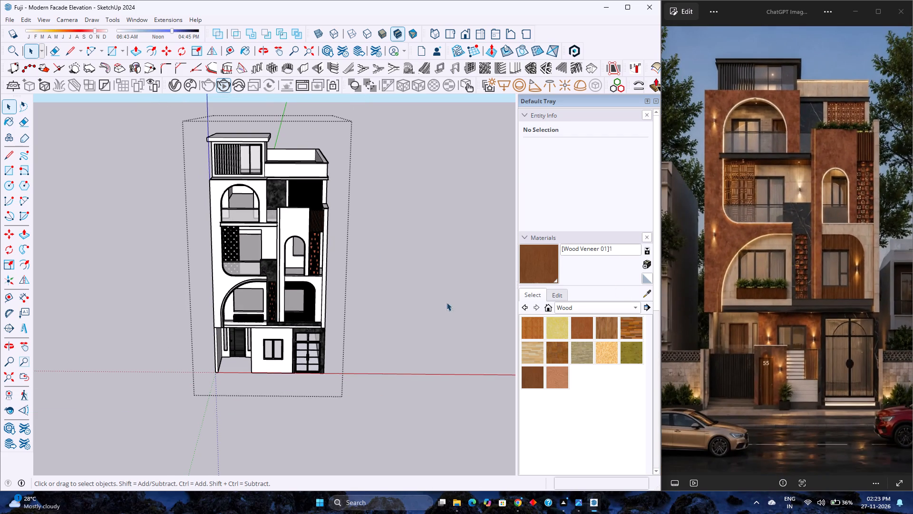
scroll(318, 330, "down", 2)
middle_click_drag(272, 371, 252, 321)
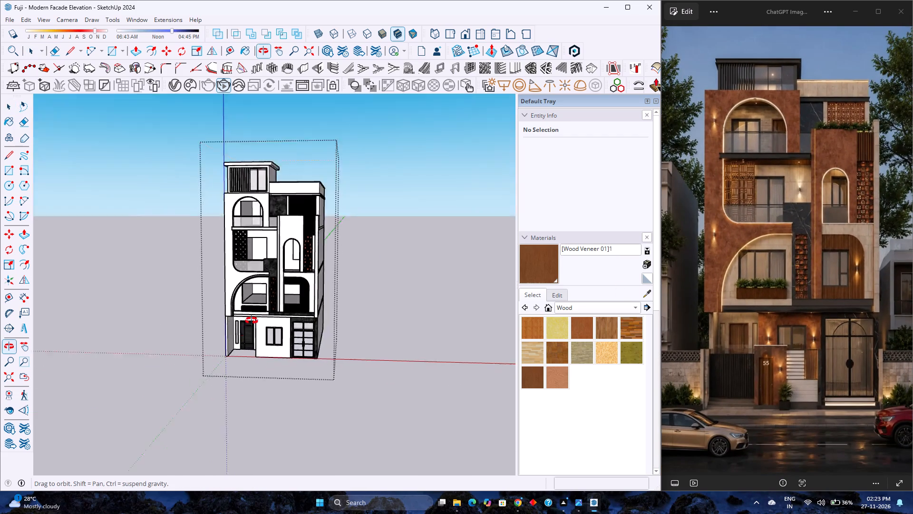
middle_click_drag(252, 321, 296, 310)
middle_click(296, 308)
middle_click(296, 307)
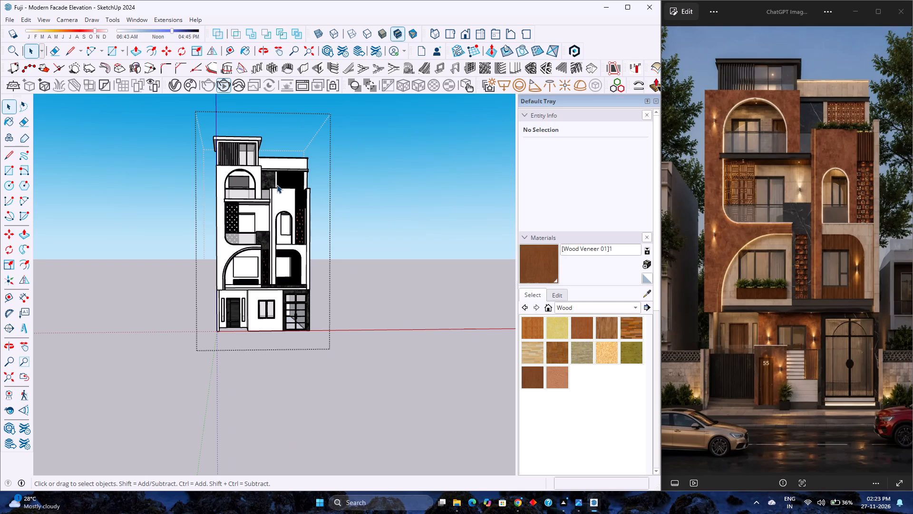
scroll(286, 179, "up", 7)
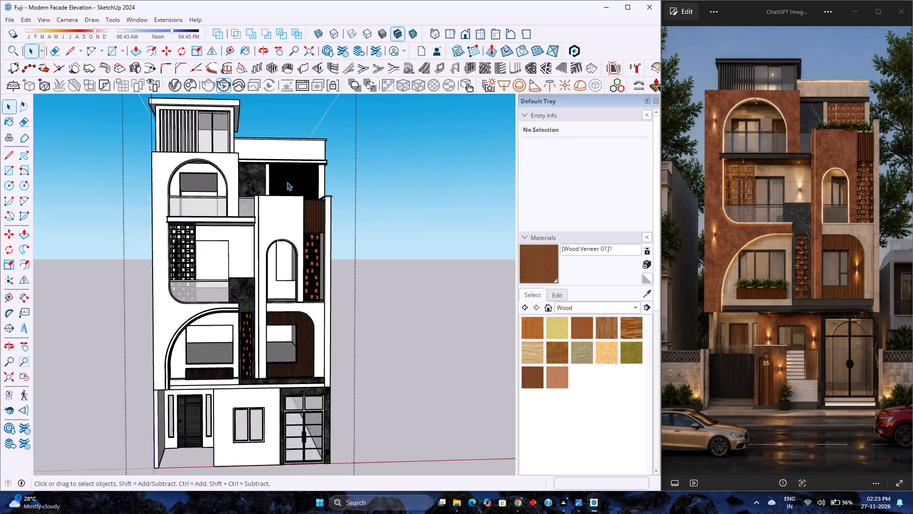
middle_click(287, 182)
middle_click(287, 182)
middle_click_drag(287, 183, 287, 211)
middle_click(287, 211)
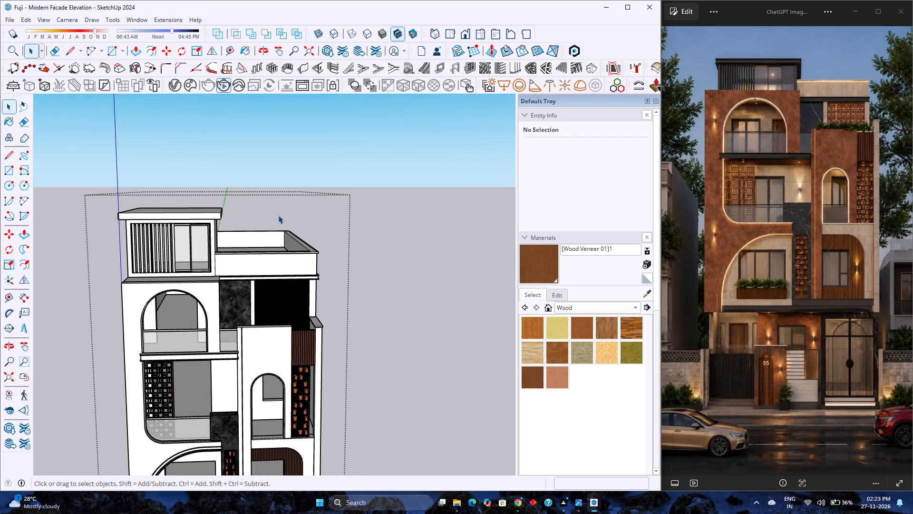
Open the building group and select the main upper-floor facade group inside it.
left_click(265, 364)
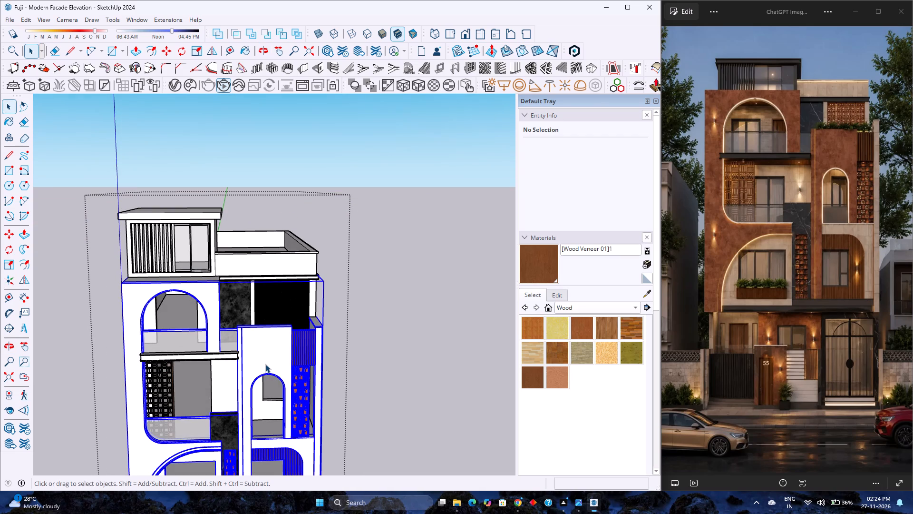
scroll(265, 364, "down", 6)
middle_click_drag(261, 369, 288, 322)
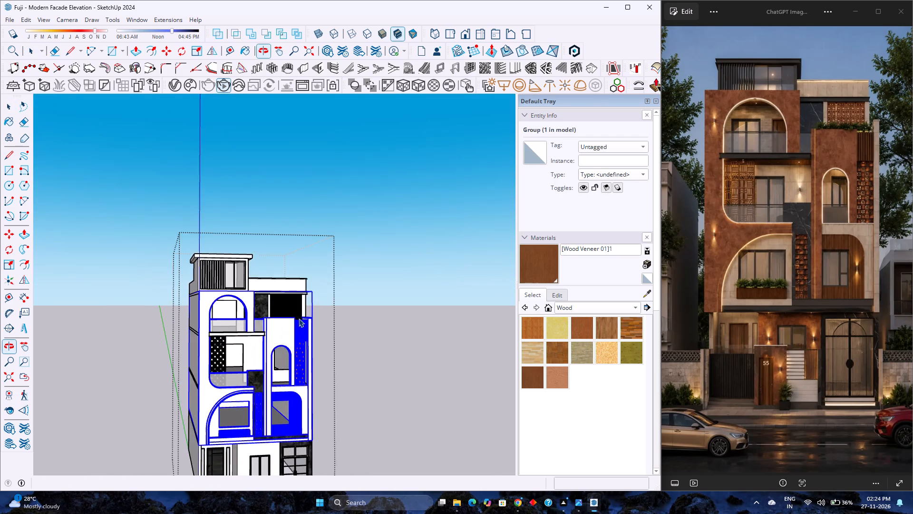
scroll(303, 318, "down", 3)
middle_click_drag(253, 374, 158, 402)
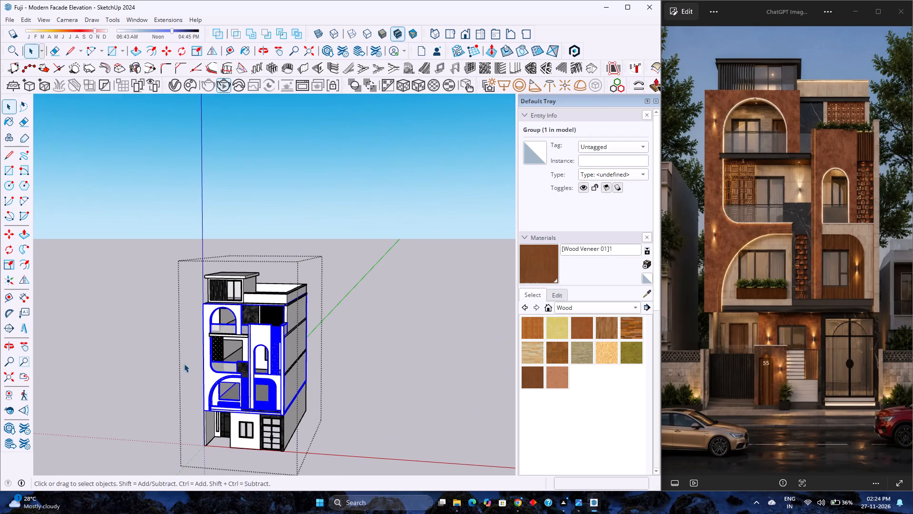
double_click(262, 333)
left_click(261, 334)
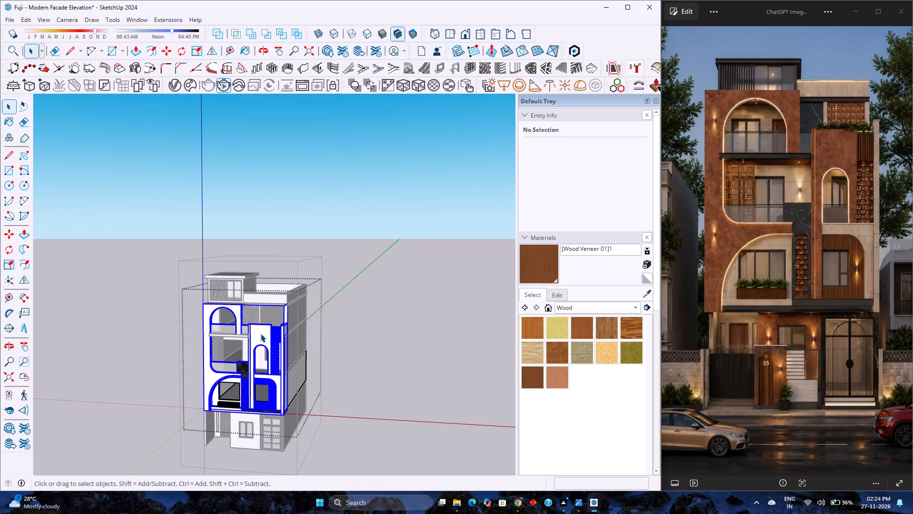
scroll(234, 385, "up", 8)
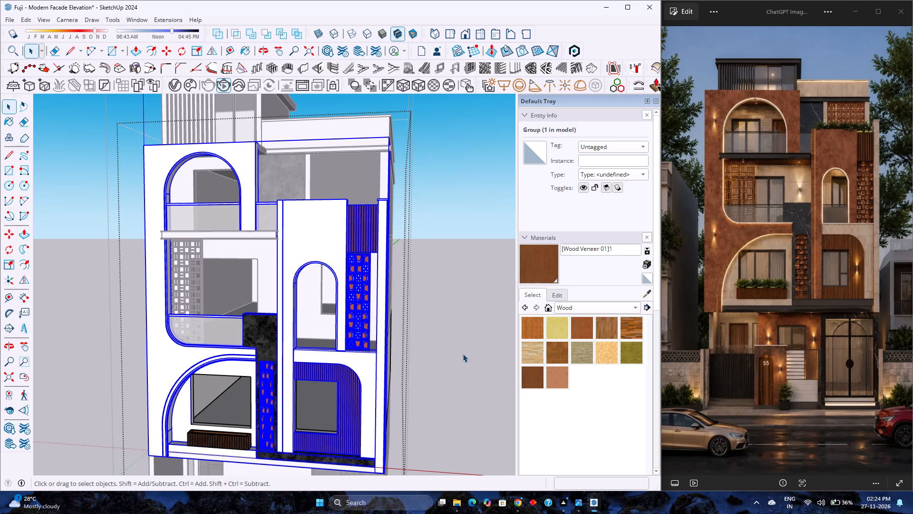
Browse the Scott Living, Pacifica and 3d Printing material libraries for a facade wall finish.
left_click(571, 308)
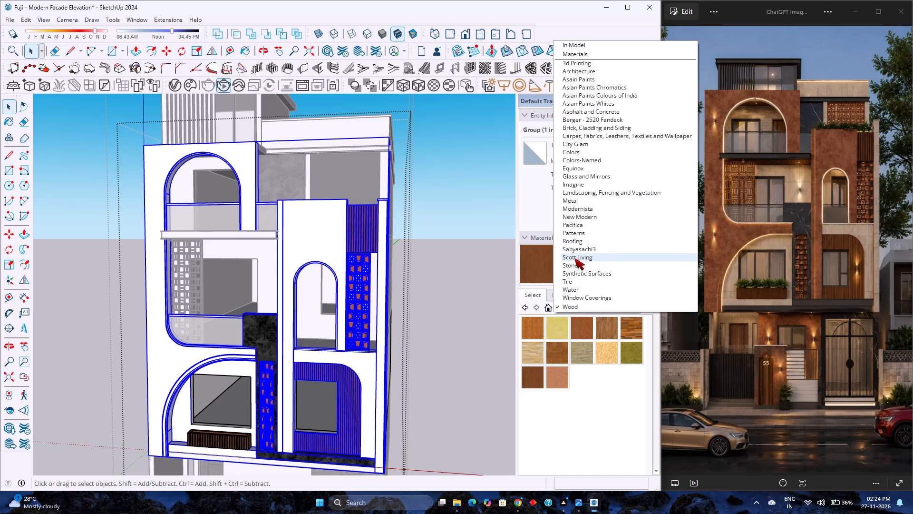
left_click(575, 257)
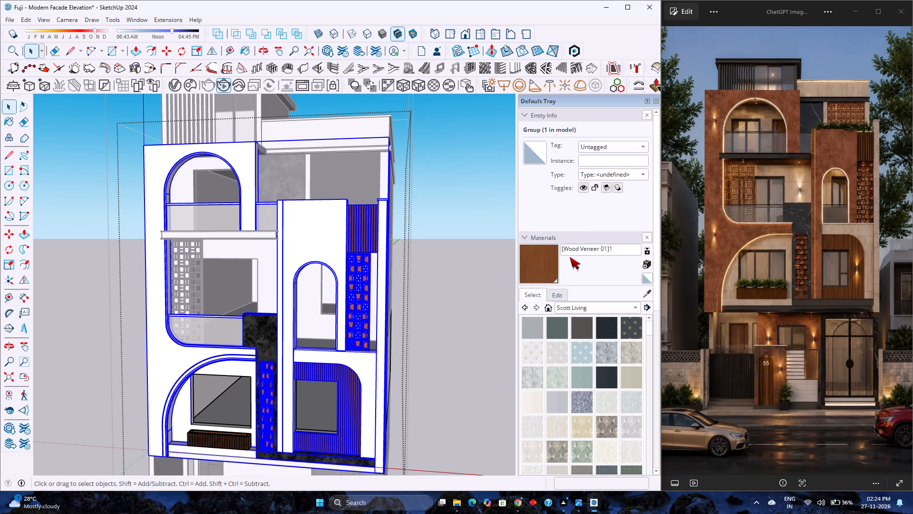
scroll(593, 439, "down", 5)
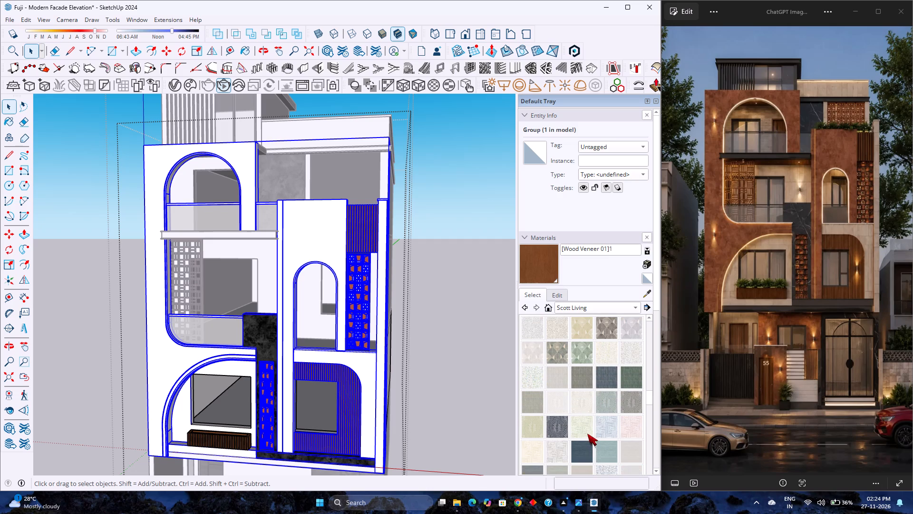
scroll(586, 432, "down", 3)
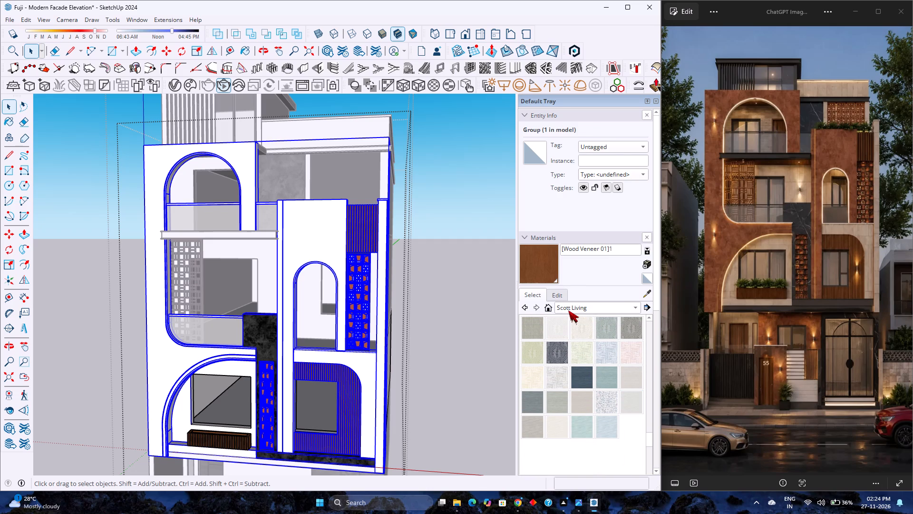
left_click(568, 310)
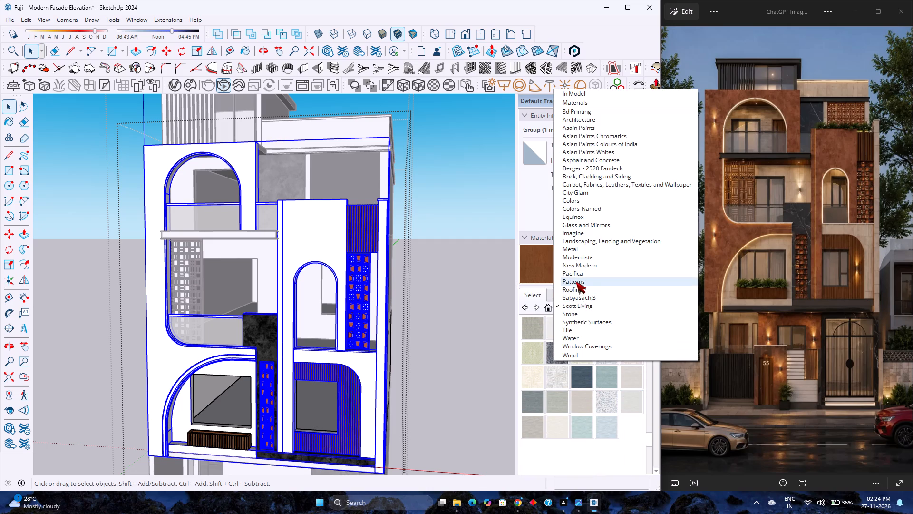
left_click(582, 277)
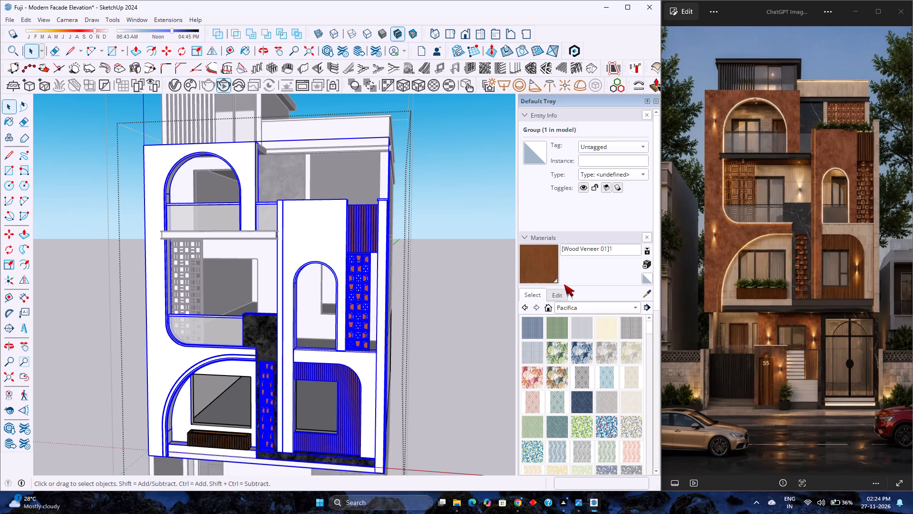
left_click(582, 308)
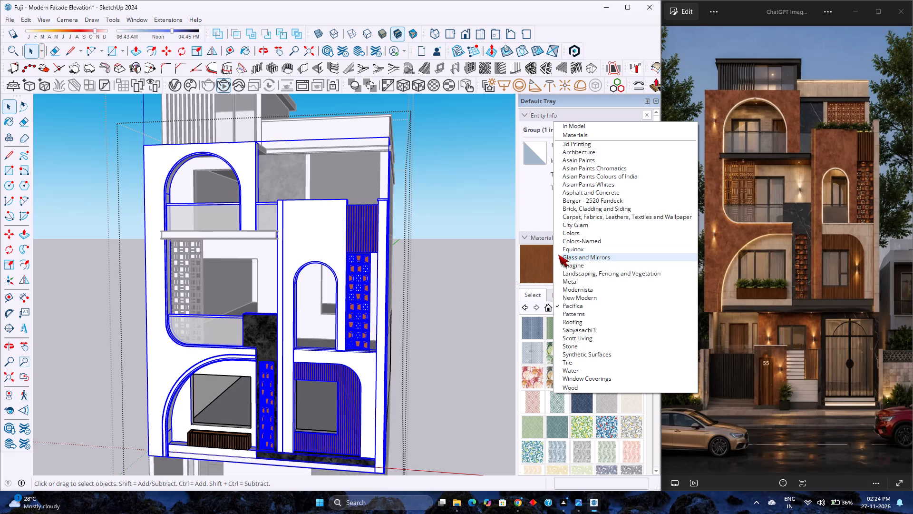
scroll(612, 235, "up", 2)
left_click(594, 147)
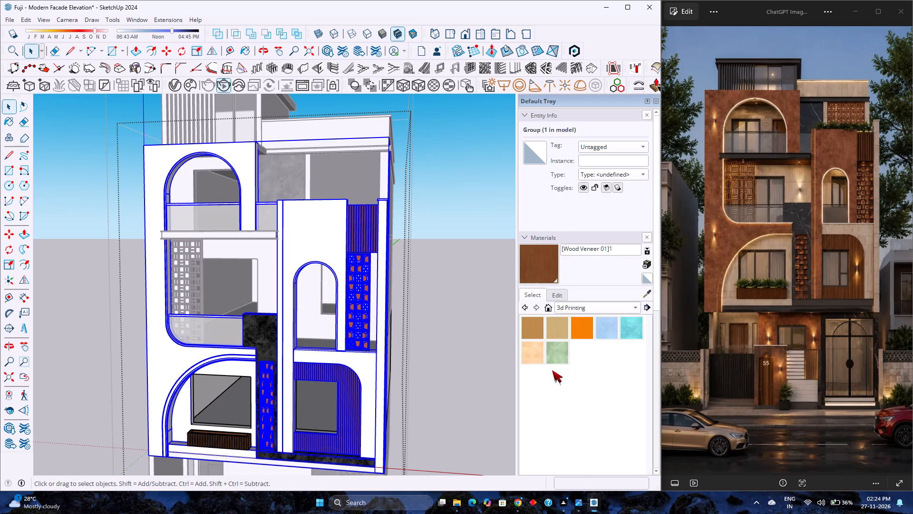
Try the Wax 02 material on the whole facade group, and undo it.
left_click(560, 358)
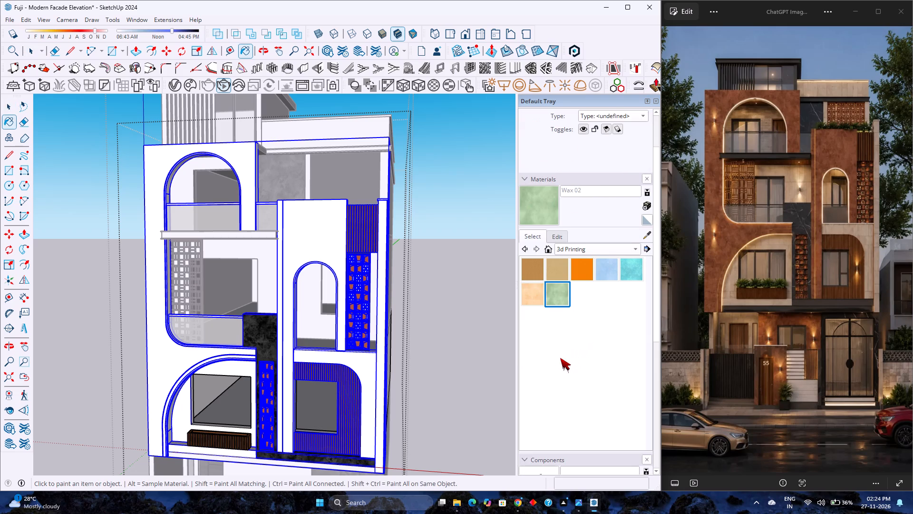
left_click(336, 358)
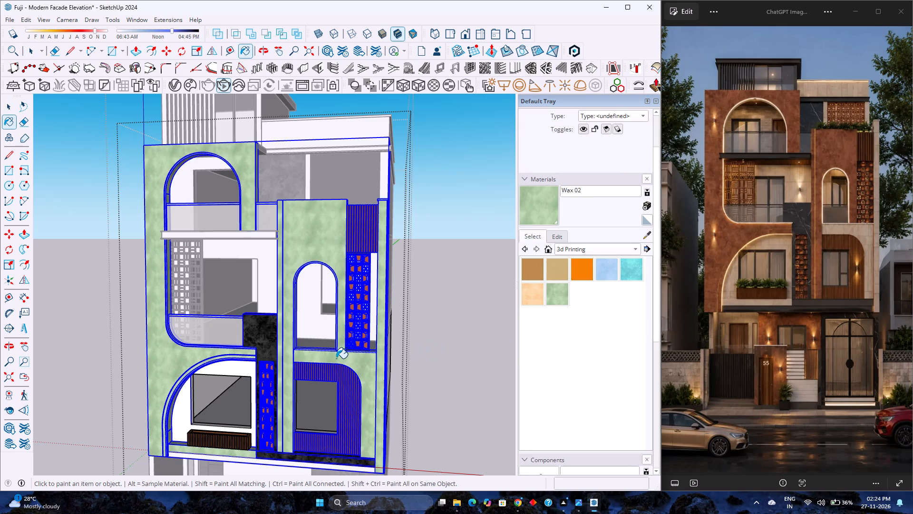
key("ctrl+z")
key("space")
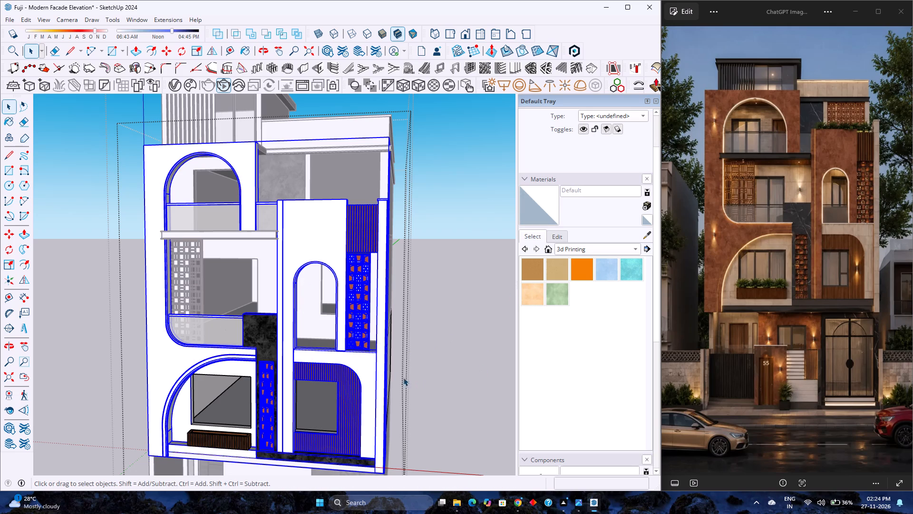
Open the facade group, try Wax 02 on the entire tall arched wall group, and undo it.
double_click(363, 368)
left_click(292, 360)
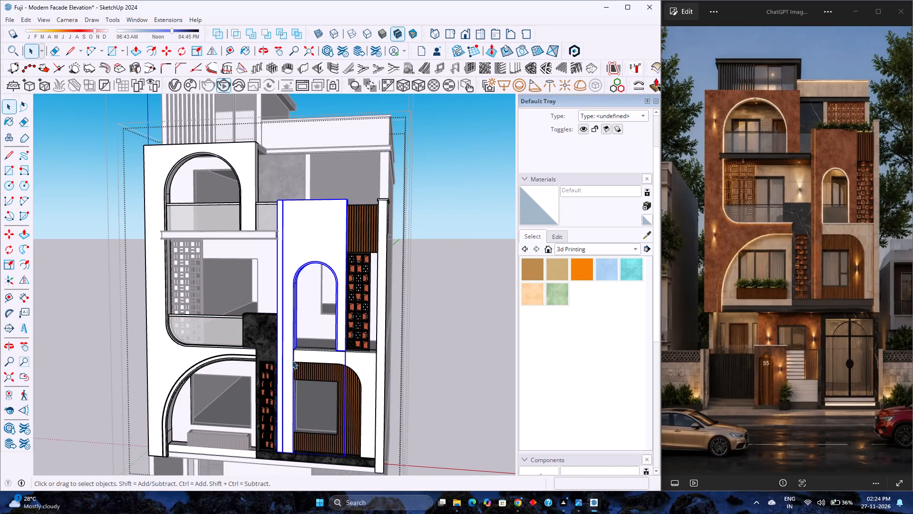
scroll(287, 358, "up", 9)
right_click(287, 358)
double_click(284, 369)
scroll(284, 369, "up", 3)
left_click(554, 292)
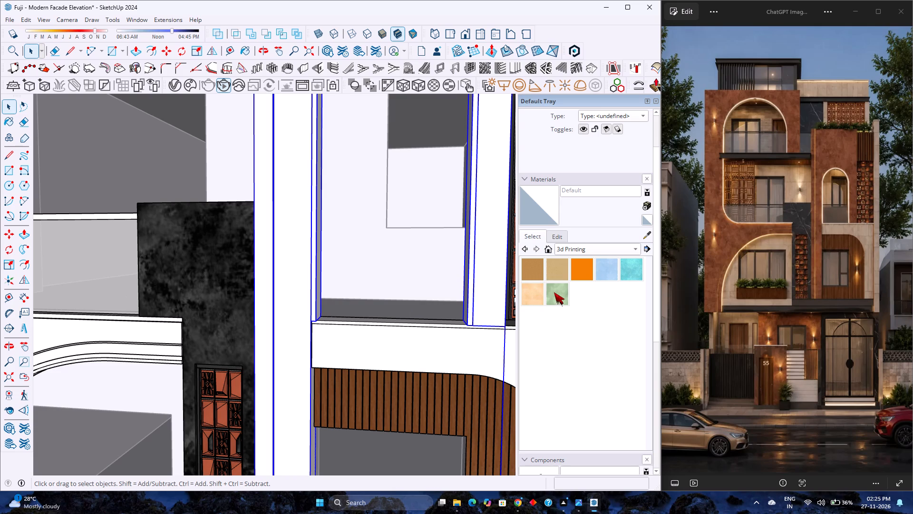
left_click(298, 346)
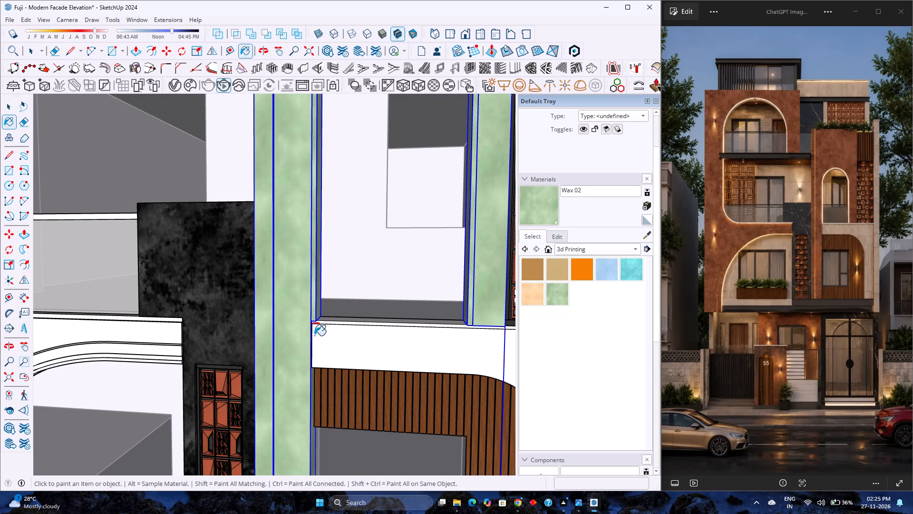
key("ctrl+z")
Open the tall arched wall group and paint its front face and the arch's left inner jamb with Wax 02.
scroll(306, 330, "down", 4)
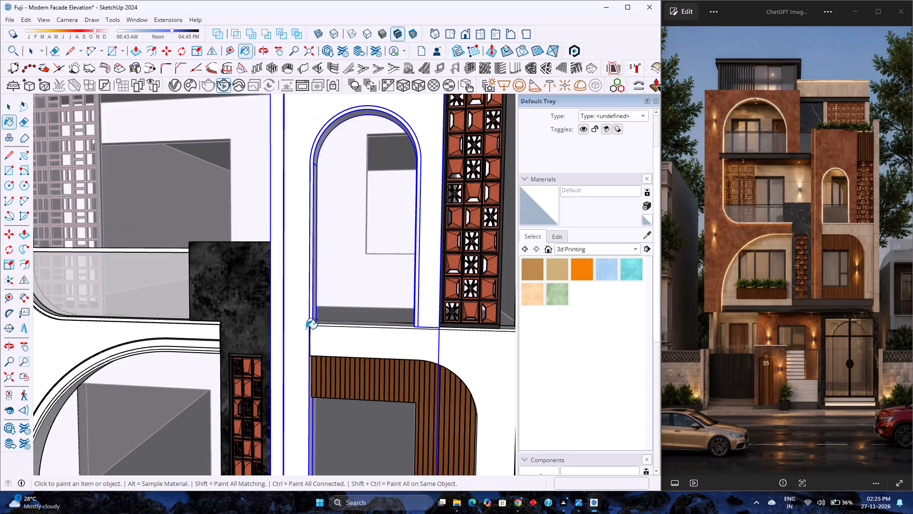
scroll(306, 329, "down", 3)
key("space")
double_click(299, 330)
scroll(299, 330, "up", 3)
left_click(300, 330)
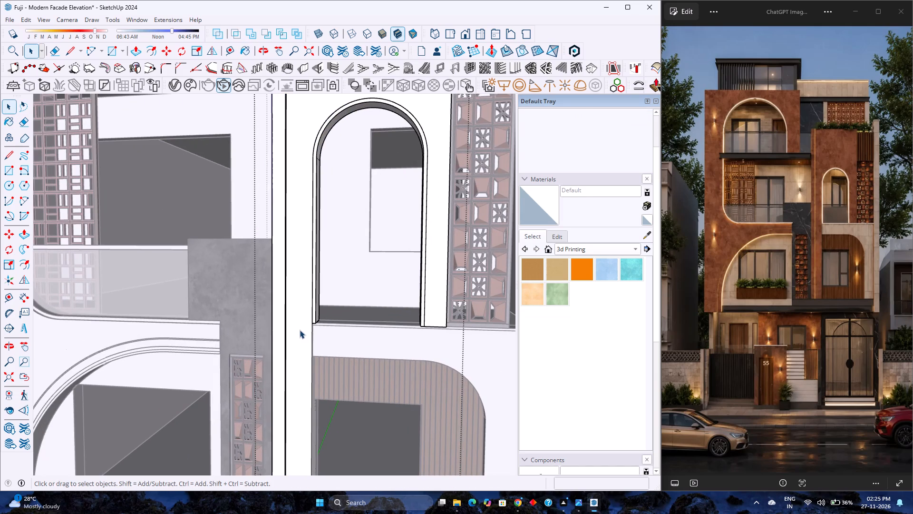
left_click(554, 289)
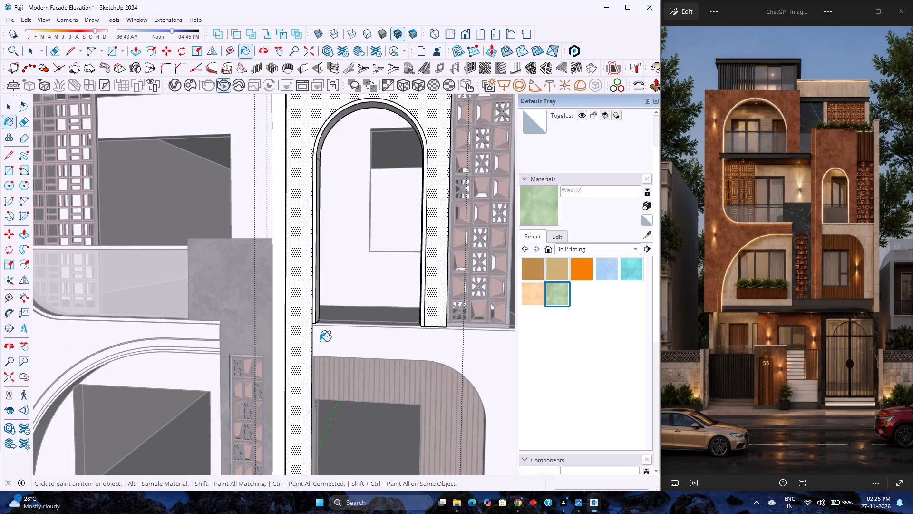
left_click(306, 346)
scroll(323, 313, "up", 5)
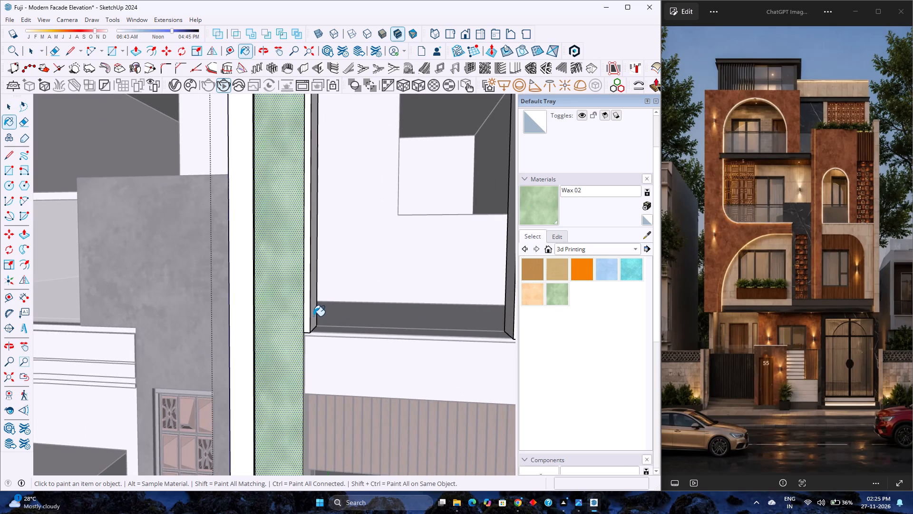
left_click(313, 316)
Paint the tall arched wall's left outer side face with Wax 02.
scroll(313, 316, "down", 3)
middle_click_drag(257, 333, 268, 337)
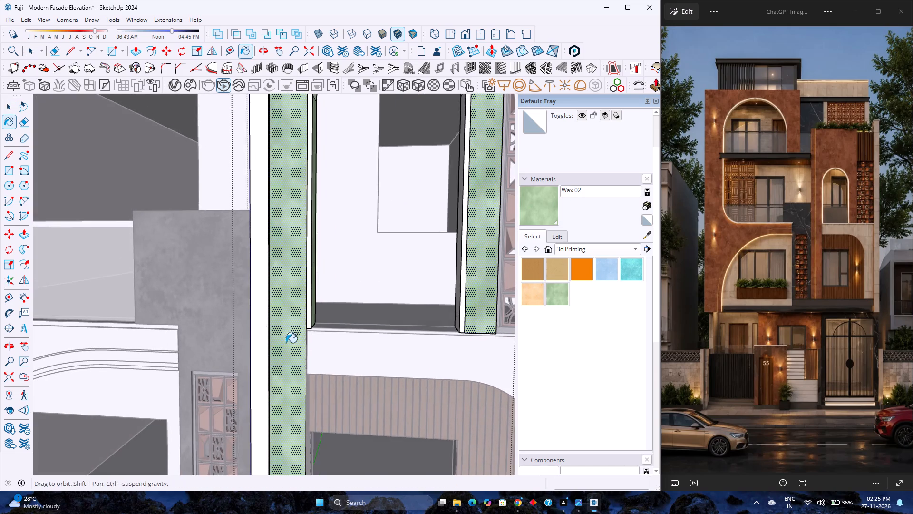
middle_click(311, 355)
middle_click(336, 369)
scroll(338, 364, "down", 10)
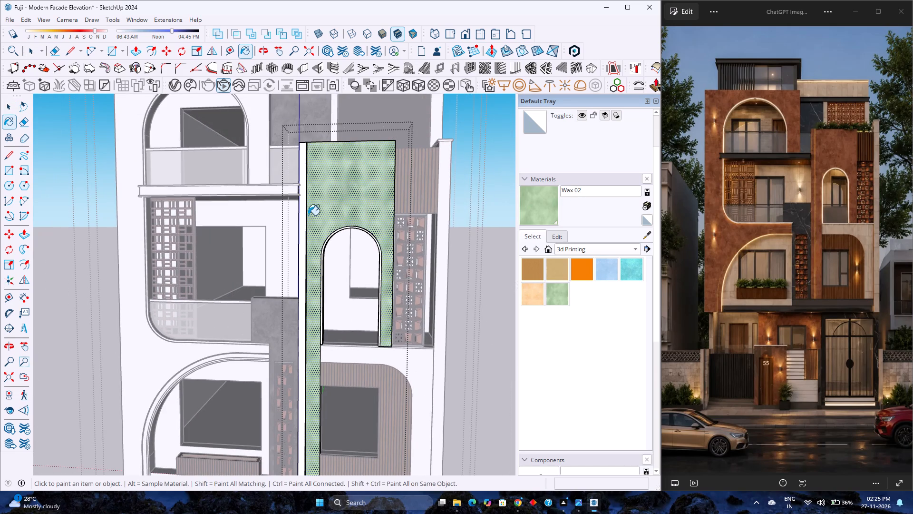
left_click(302, 221)
Paint the top face of the tall arched wall with Wax 02.
scroll(310, 218, "up", 5)
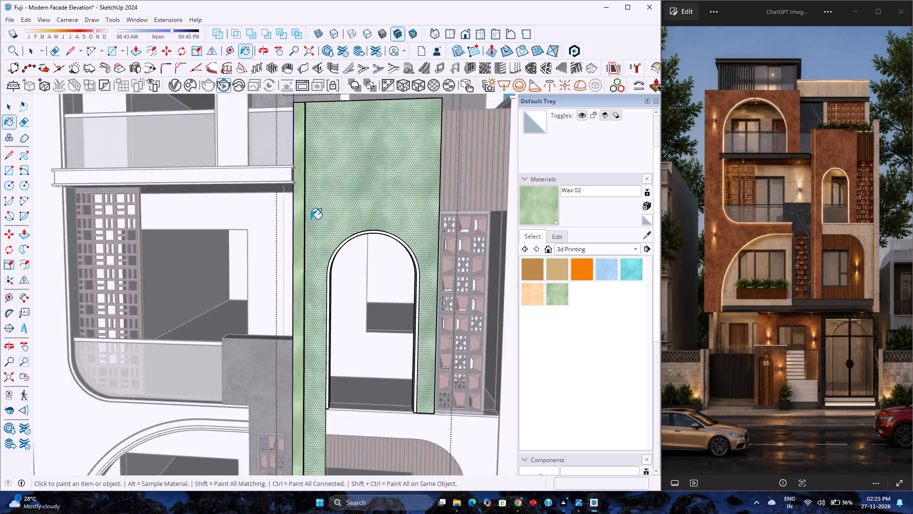
middle_click_drag(314, 220, 363, 357, "shift")
scroll(349, 223, "up", 13)
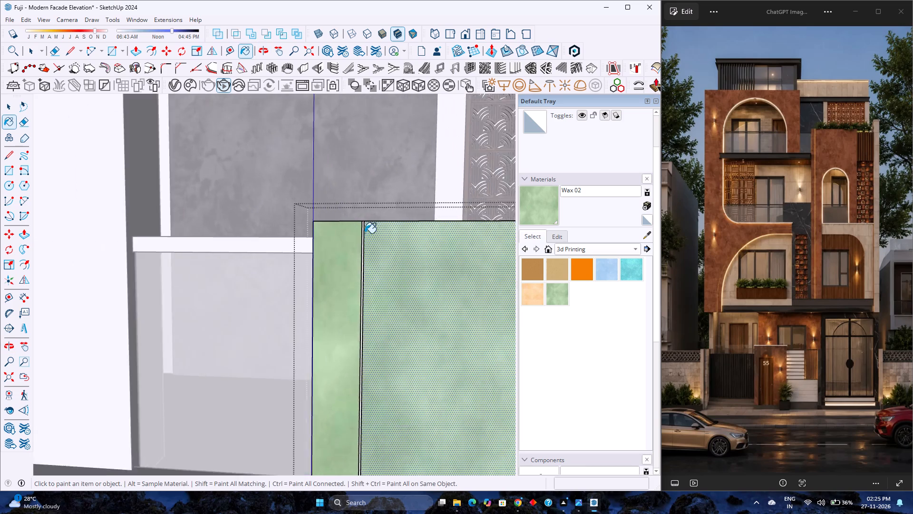
middle_click_drag(381, 255, 398, 342)
middle_click(398, 342)
scroll(370, 211, "up", 11)
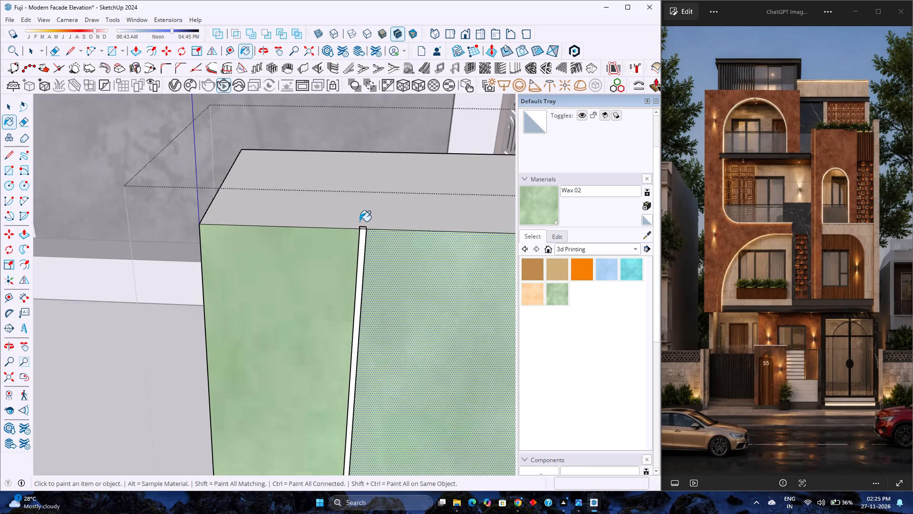
scroll(359, 221, "up", 6)
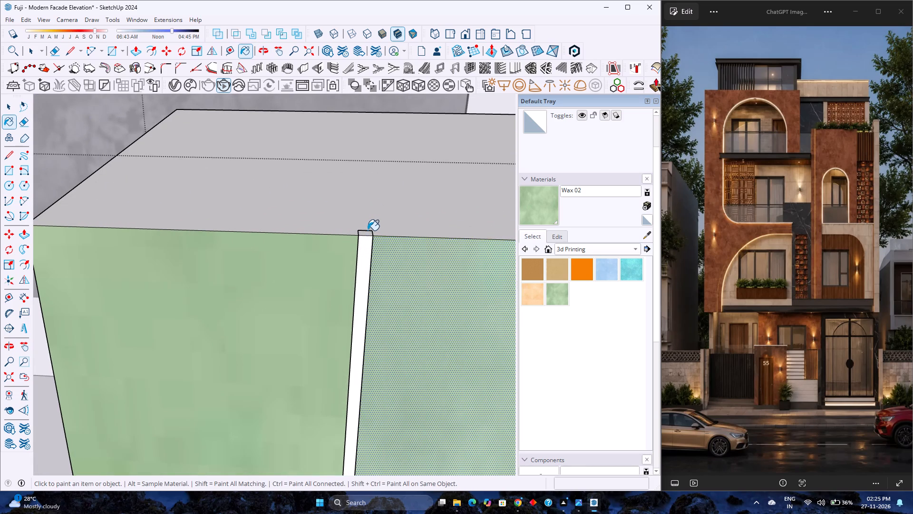
left_click(368, 230)
left_click(373, 214)
Paint the tall arched wall's right outer side face, beside the wood slats, with Wax 02.
scroll(344, 226, "down", 9)
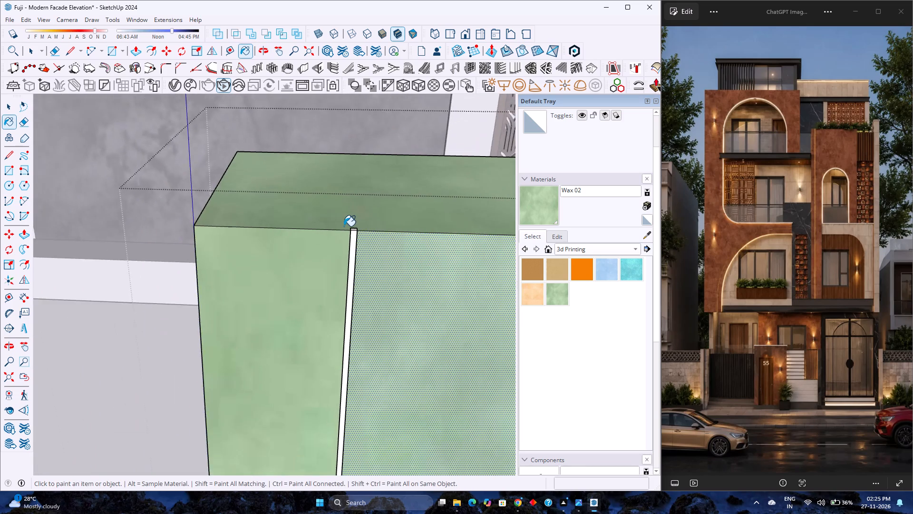
scroll(344, 226, "down", 18)
scroll(344, 226, "up", 1)
scroll(344, 226, "down", 9)
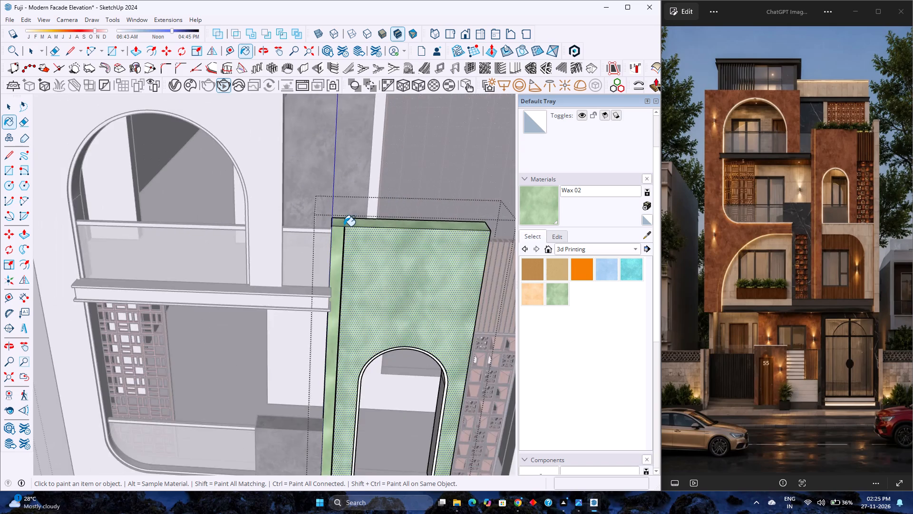
scroll(344, 226, "down", 4)
middle_click_drag(433, 261, 285, 261)
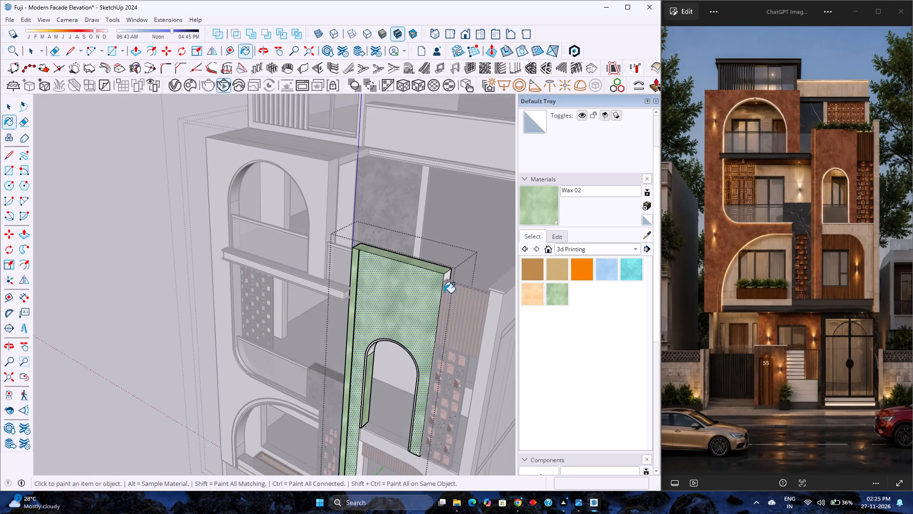
scroll(455, 293, "up", 15)
middle_click_drag(440, 279, 369, 271)
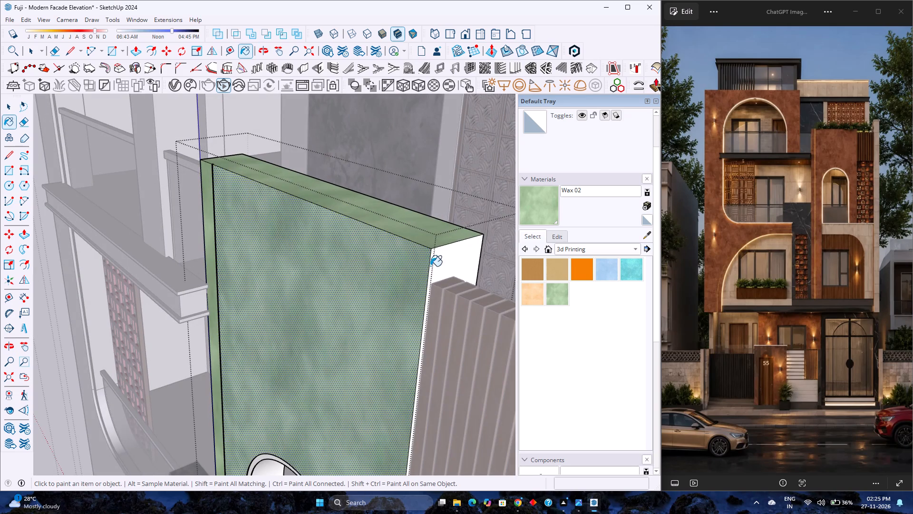
left_click(437, 265)
Paint the arch opening's curved soffit and right inner jamb with Wax 02.
scroll(400, 267, "down", 8)
middle_click_drag(389, 304, 481, 231)
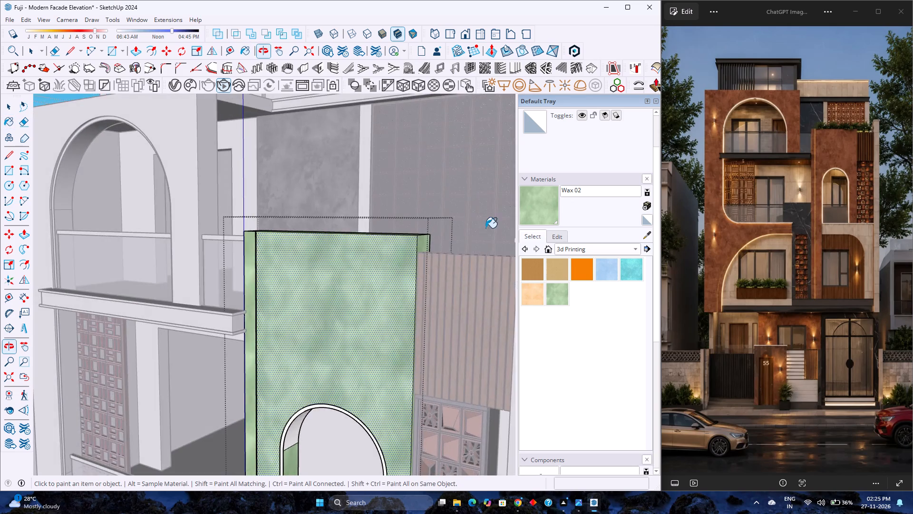
scroll(419, 246, "down", 9)
scroll(391, 375, "up", 7)
middle_click_drag(389, 362, 391, 359)
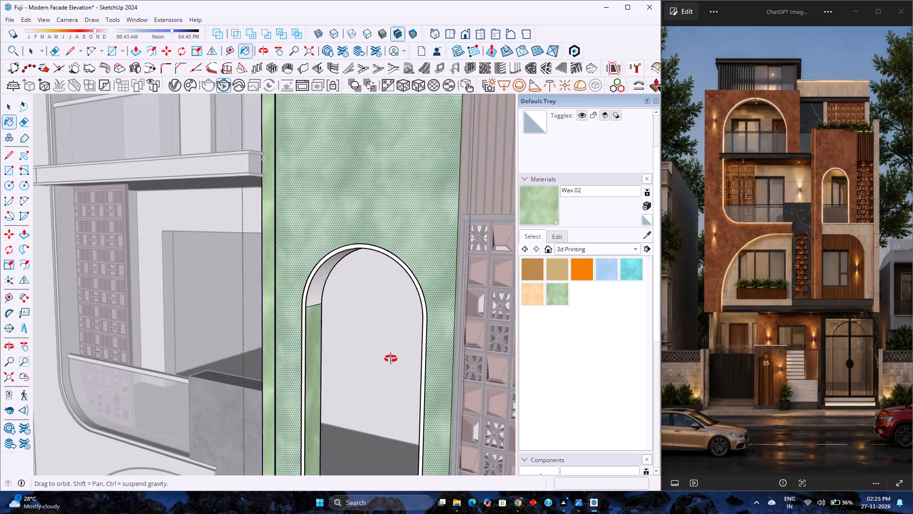
middle_click_drag(391, 359, 464, 330)
scroll(456, 286, "up", 3)
middle_click_drag(448, 286, 425, 291, "shift")
scroll(423, 291, "down", 2)
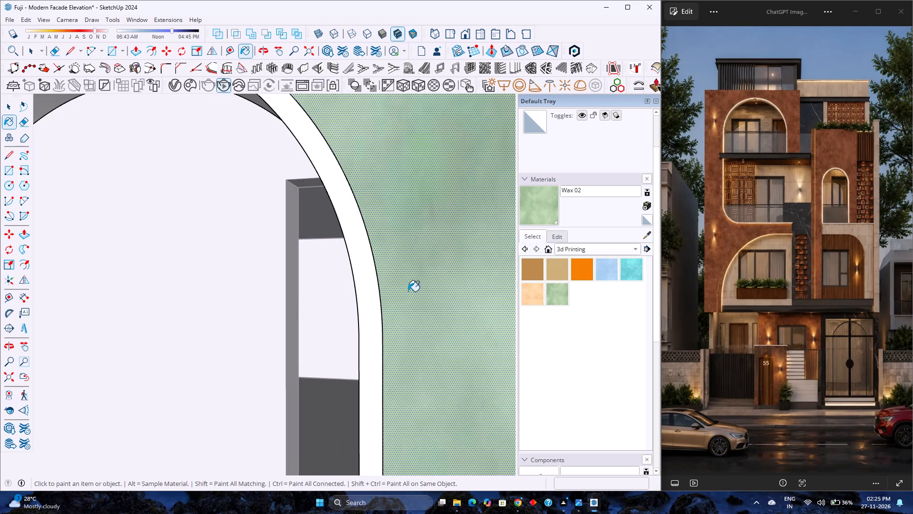
scroll(408, 291, "down", 9)
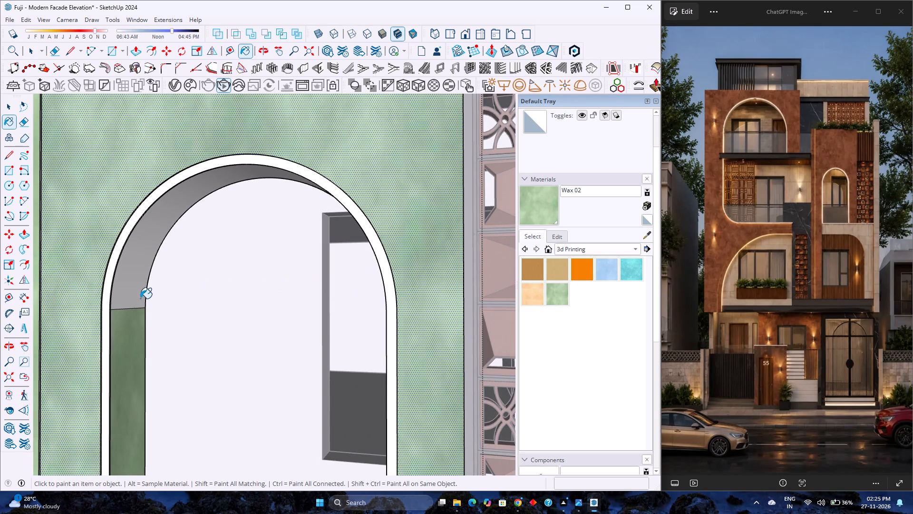
left_click(140, 298)
scroll(141, 298, "down", 3)
middle_click_drag(144, 298, 395, 293)
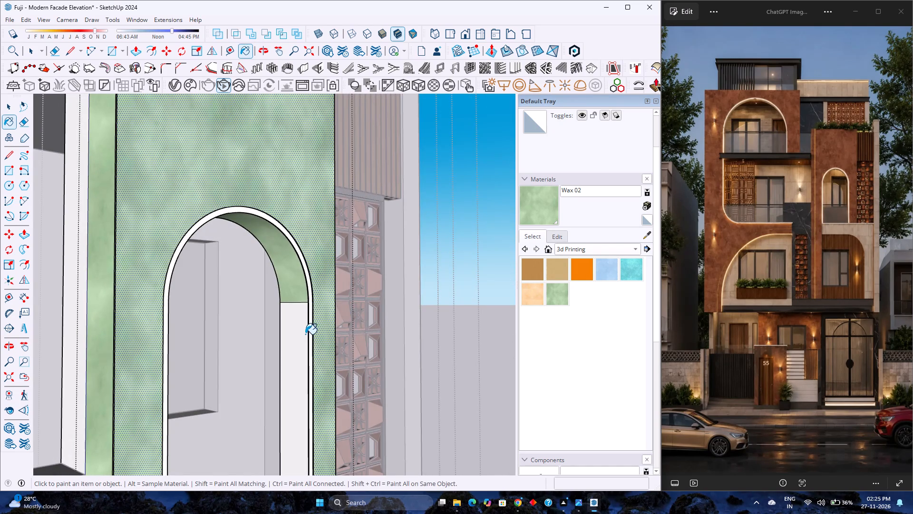
left_click(305, 334)
Paint the thin recessed edge along the arch's right side and its curved top with Wax 02.
scroll(310, 328, "down", 3)
middle_click_drag(312, 324, 369, 261, "shift")
middle_click(369, 260, "shift")
middle_click(353, 294)
middle_click_drag(353, 294, 302, 312)
scroll(282, 286, "up", 4)
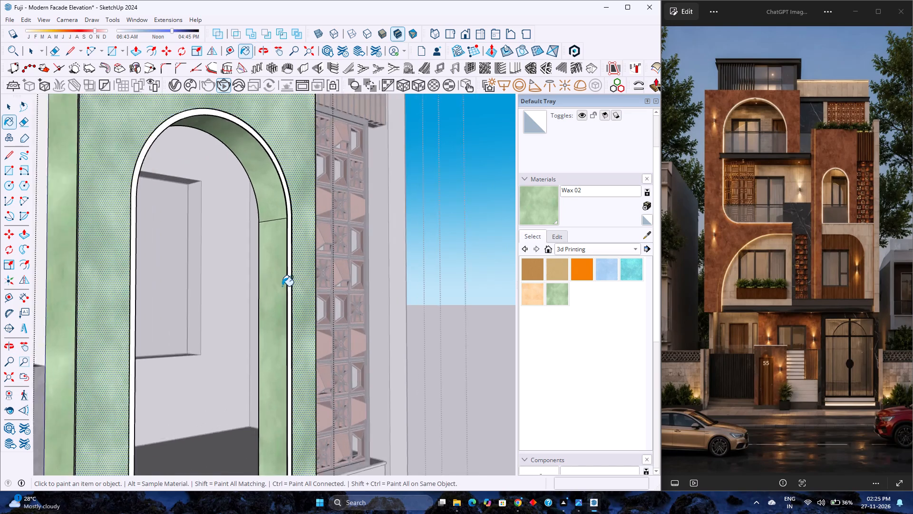
scroll(282, 286, "up", 11)
middle_click_drag(298, 280, 97, 379)
scroll(100, 379, "up", 1)
scroll(306, 330, "down", 1)
middle_click_drag(338, 332, 559, 324)
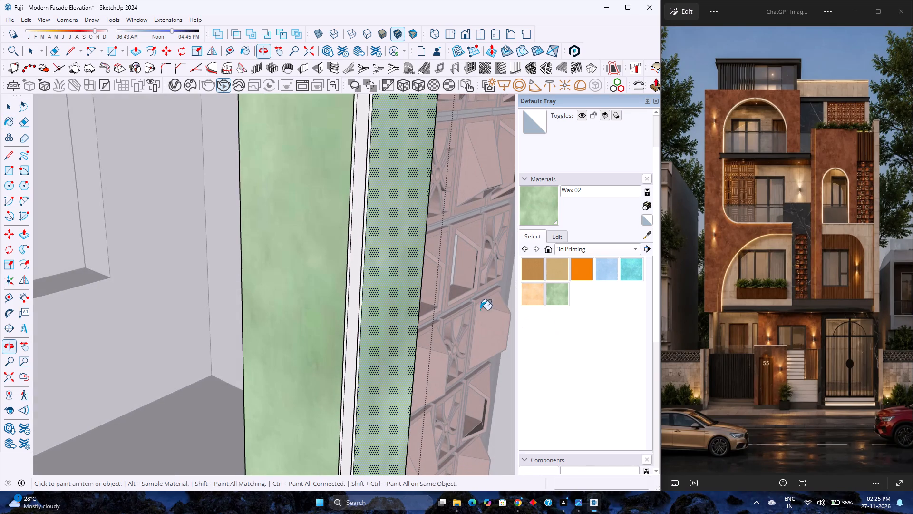
scroll(348, 320, "up", 16)
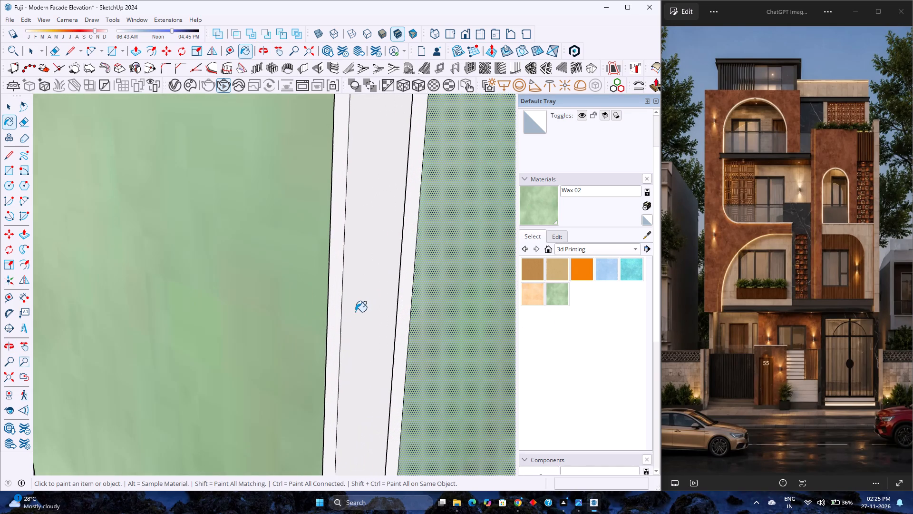
middle_click_drag(373, 316, 411, 330)
left_click(402, 306)
scroll(417, 301, "down", 8)
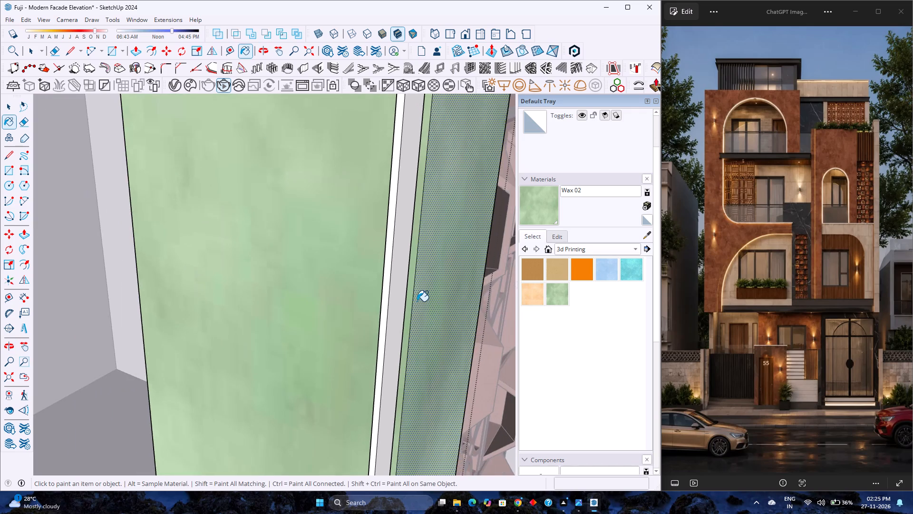
scroll(417, 301, "down", 18)
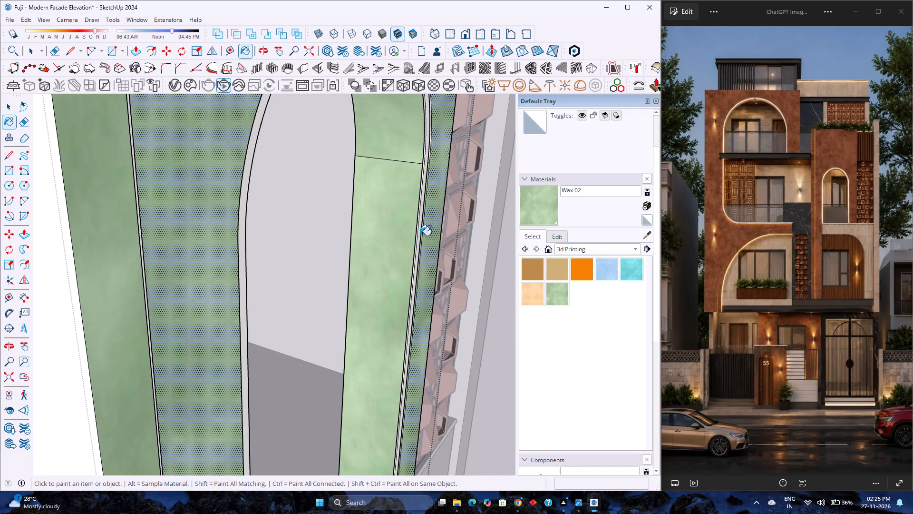
middle_click(420, 229, "shift")
middle_click_drag(420, 229, 454, 352, "shift")
scroll(266, 194, "up", 8)
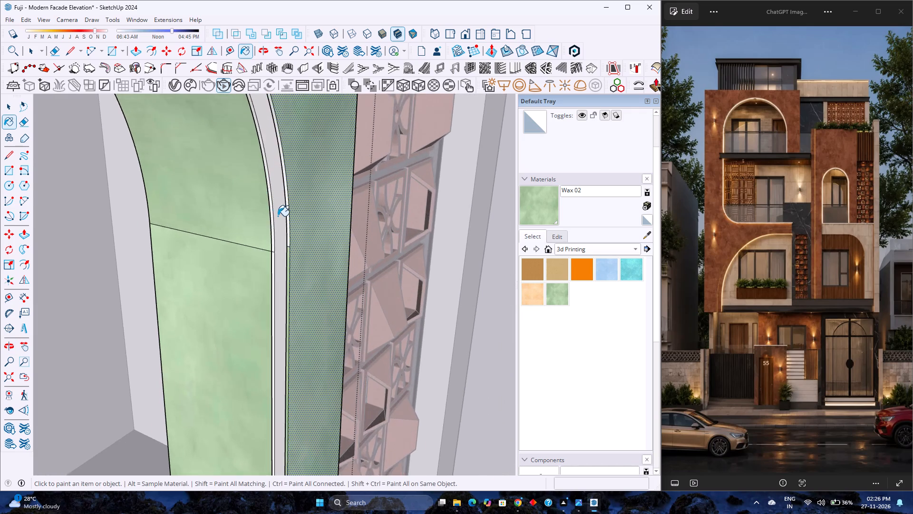
scroll(278, 216, "up", 8)
left_click(298, 248)
Paint the thin recessed edge along the arch's left side with Wax 02 and close the wall group.
scroll(346, 249, "down", 2)
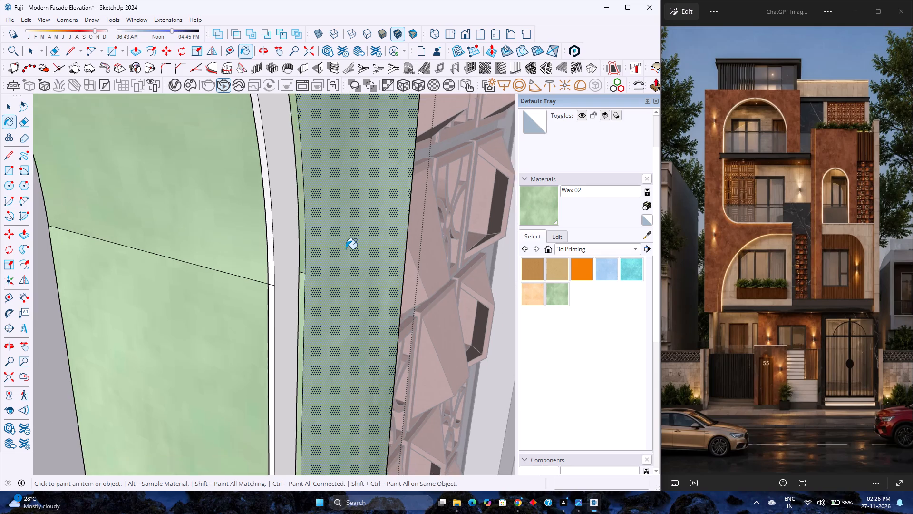
scroll(346, 249, "down", 11)
middle_click(334, 252, "shift")
middle_click(337, 252, "shift")
middle_click_drag(379, 250, 487, 249, "shift")
scroll(455, 249, "down", 5)
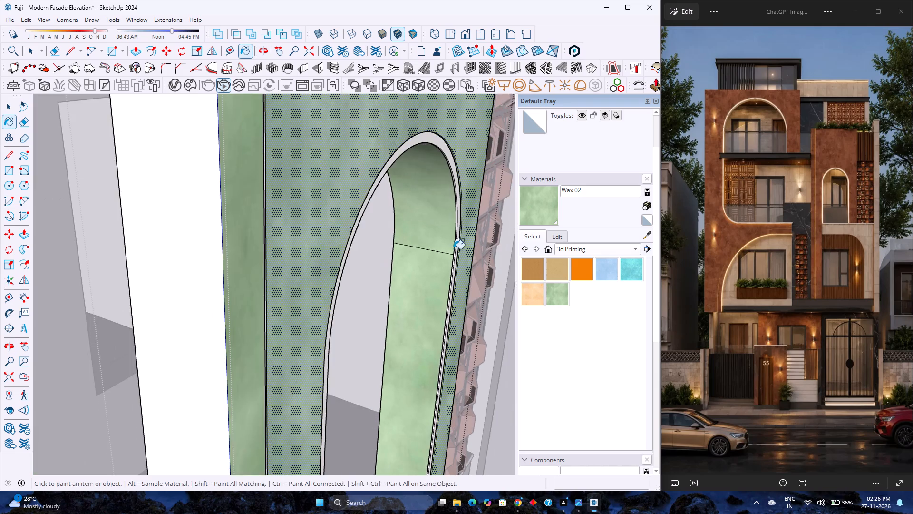
middle_click_drag(451, 249, 220, 260)
middle_click_drag(222, 266, 270, 168, "shift")
middle_click_drag(300, 301, 220, 307)
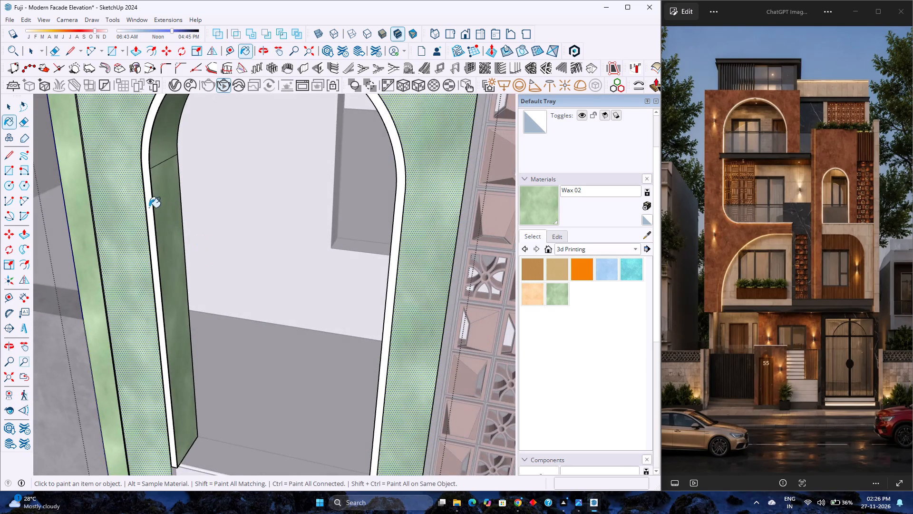
scroll(146, 200, "up", 20)
scroll(146, 200, "up", 3)
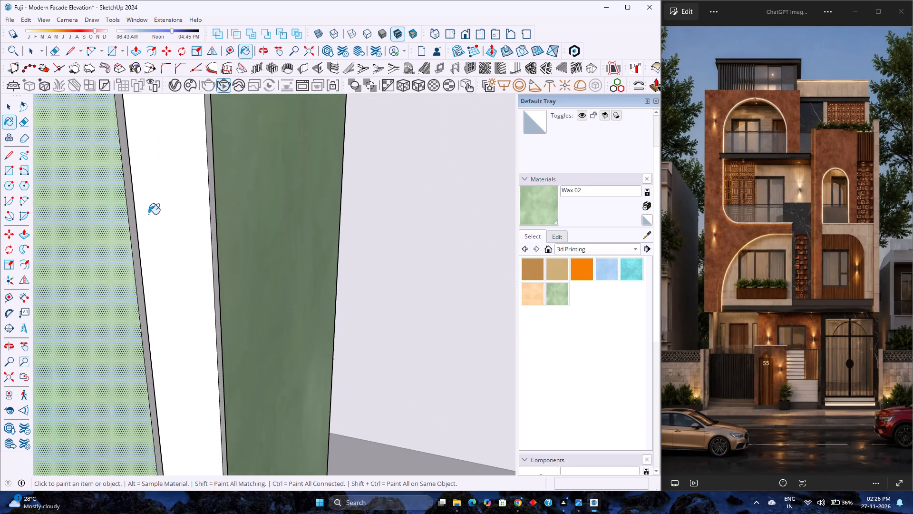
scroll(148, 214, "up", 1)
left_click(133, 230)
scroll(173, 233, "down", 9)
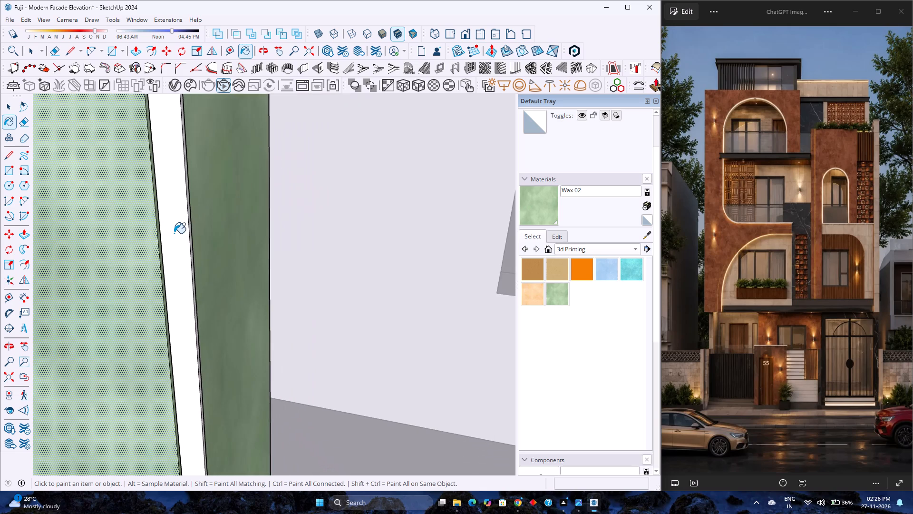
scroll(174, 233, "down", 20)
scroll(174, 233, "down", 7)
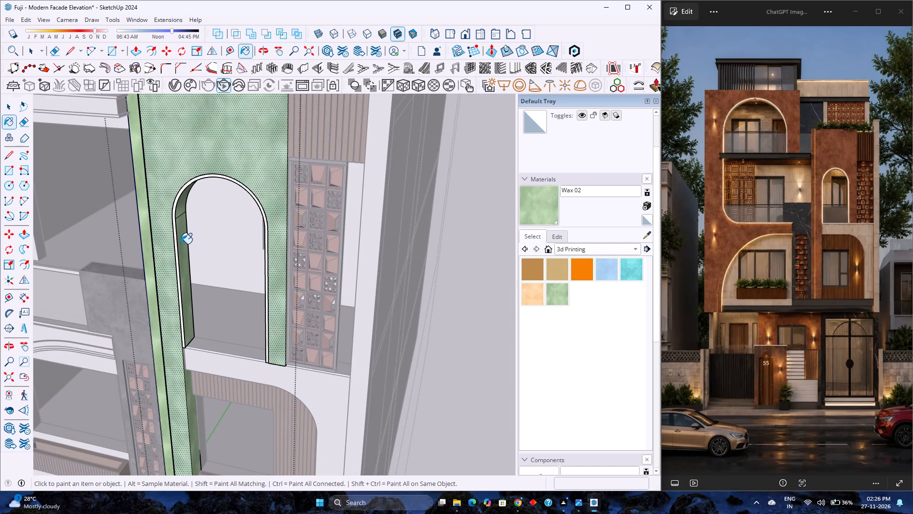
key("space")
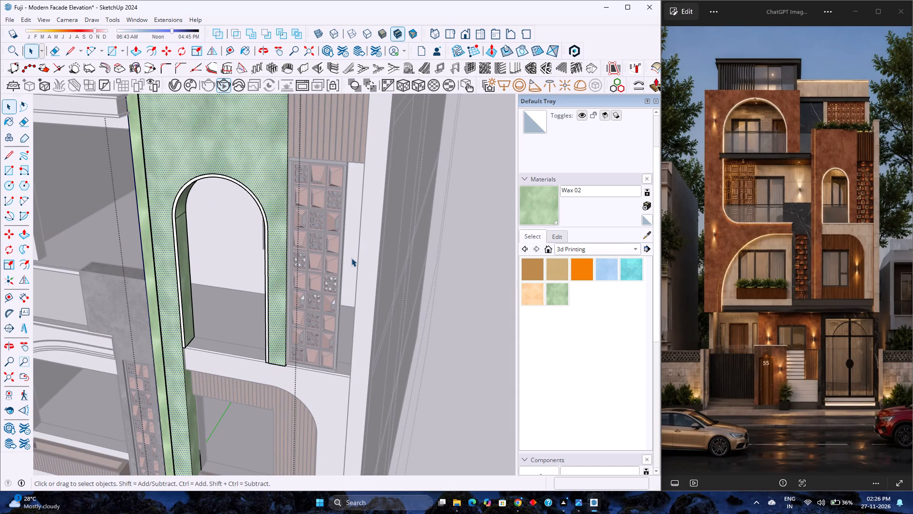
scroll(351, 258, "down", 3)
key("Escape")
Open the large left facade frame group and paint its front face with Wax 02.
scroll(351, 258, "down", 4)
middle_click_drag(309, 255, 445, 269, "shift")
middle_click(445, 269, "shift")
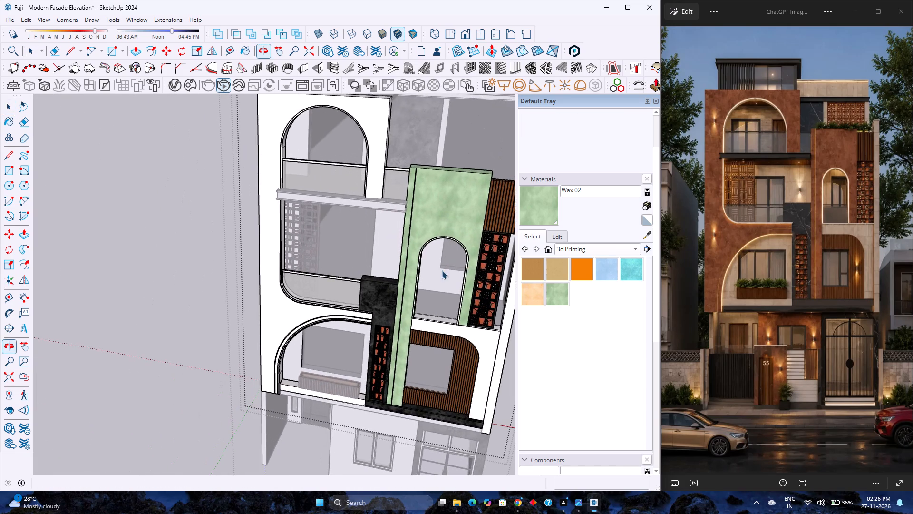
scroll(262, 316, "up", 5)
left_click(284, 303)
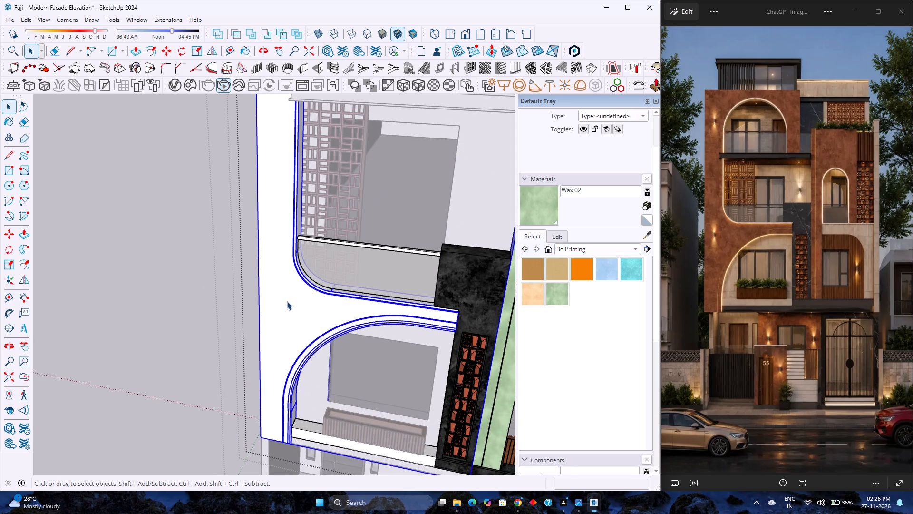
scroll(293, 299, "down", 5)
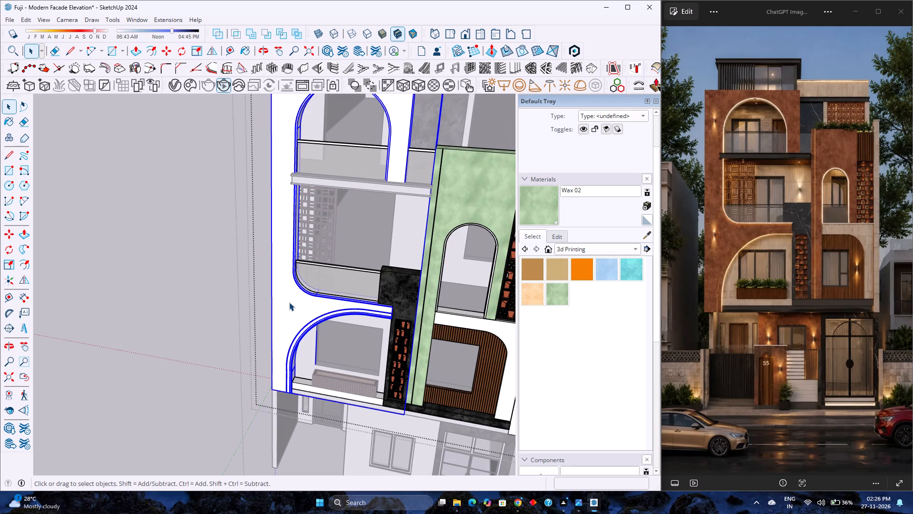
scroll(289, 302, "down", 3)
scroll(289, 303, "up", 3)
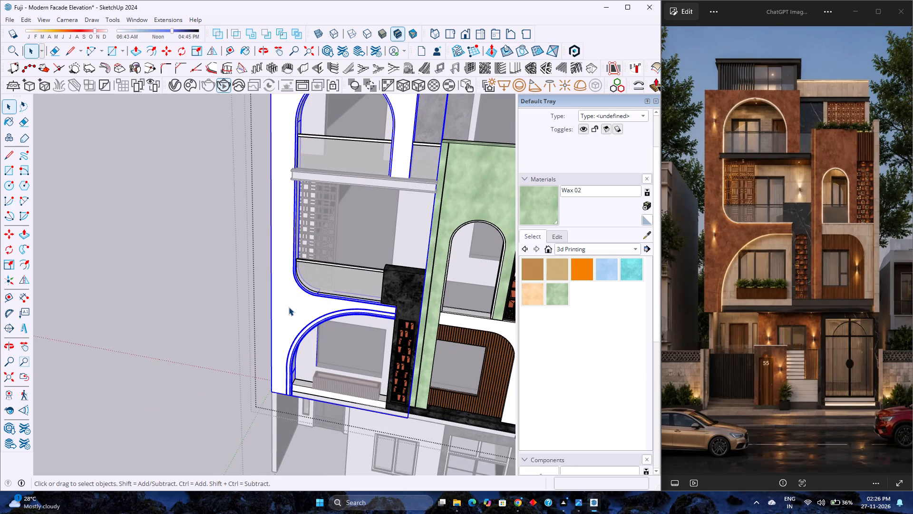
left_click(289, 307)
double_click(289, 307)
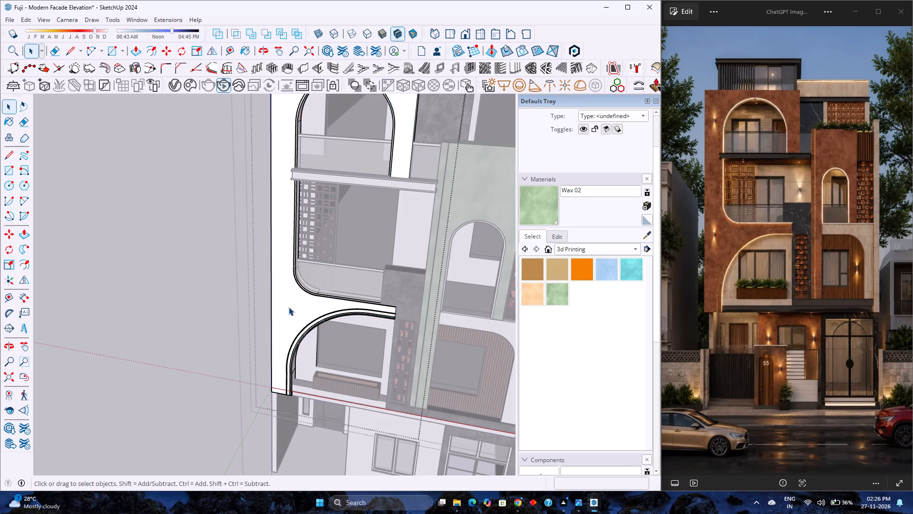
left_click(289, 307)
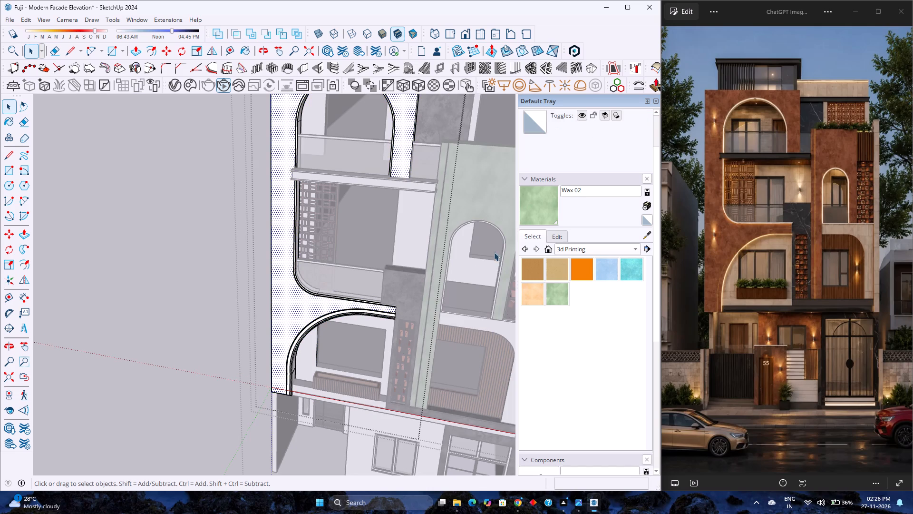
left_click(542, 212)
left_click(286, 307)
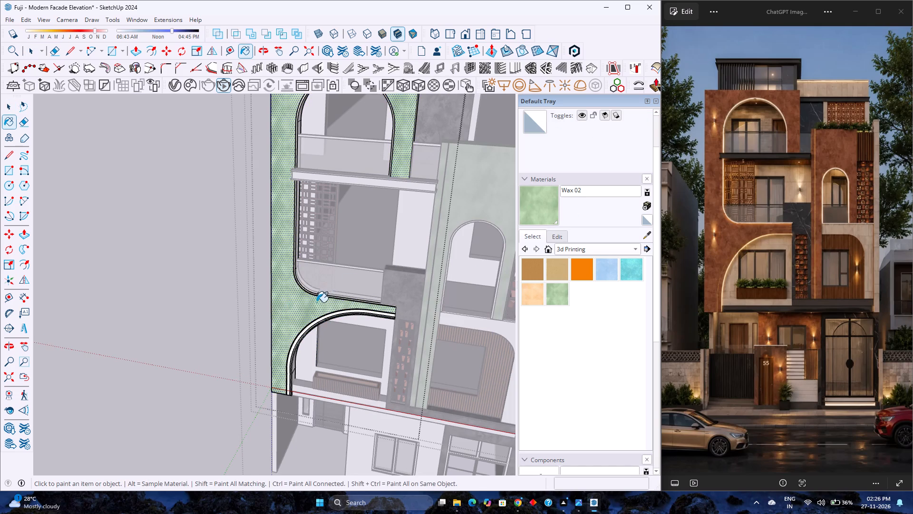
Paint the middle balcony opening's left inner side, rounded corner and bottom inner face in the left frame with Wax 02.
scroll(363, 303, "up", 6)
middle_click(363, 303)
middle_click_drag(363, 303, 272, 353)
middle_click(272, 353)
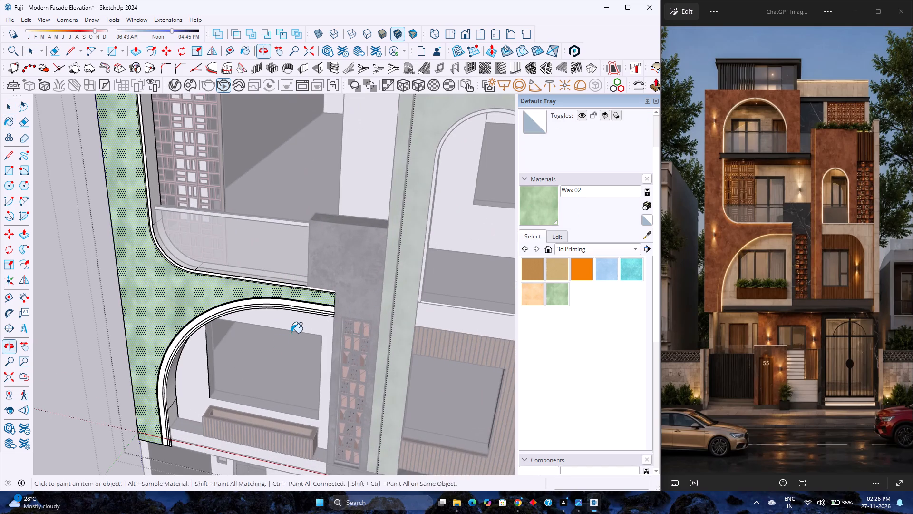
scroll(295, 327, "down", 2)
middle_click_drag(295, 327, 278, 385)
scroll(175, 227, "up", 4)
left_click(176, 211)
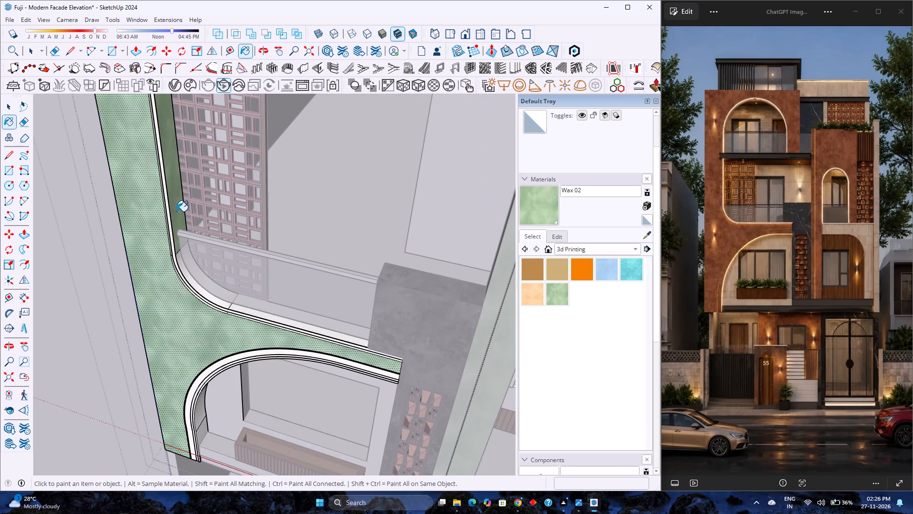
scroll(193, 232, "up", 6)
middle_click_drag(206, 242, 177, 342)
left_click(200, 279)
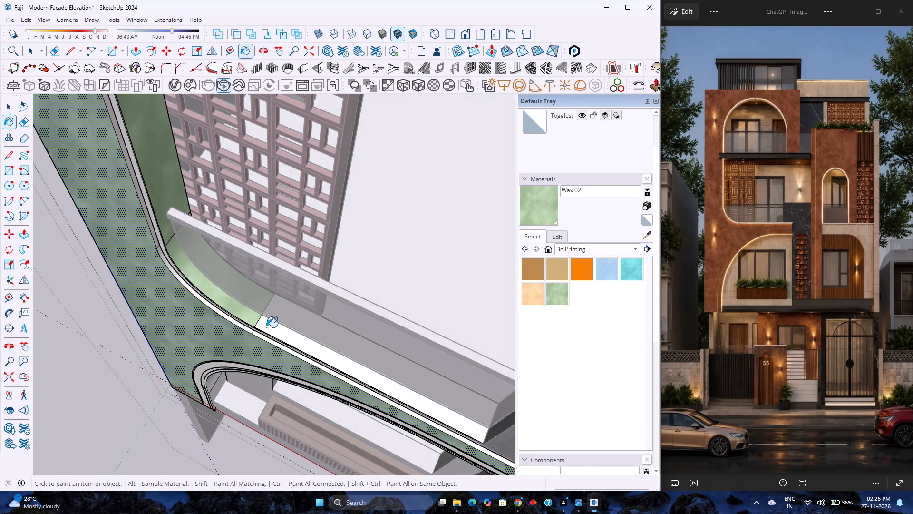
left_click(266, 327)
Paint the thin recessed edge along the balcony opening's bottom, rounded corner and left side with Wax 02.
scroll(258, 356, "up", 9)
left_click(259, 296)
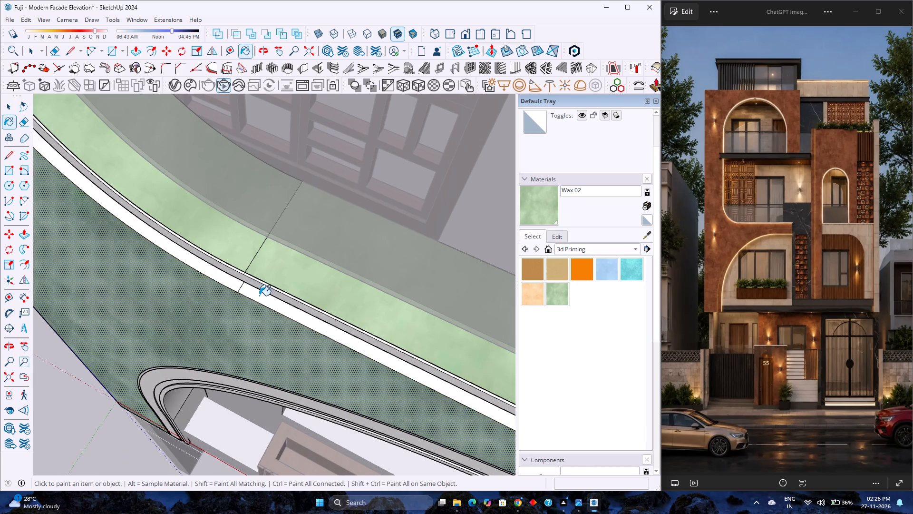
left_click(225, 281)
scroll(301, 295, "down", 11)
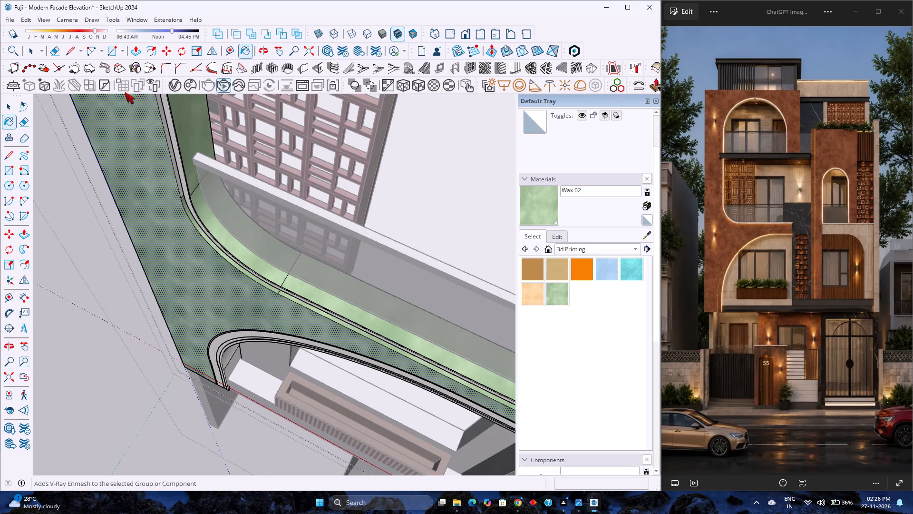
scroll(175, 172, "up", 13)
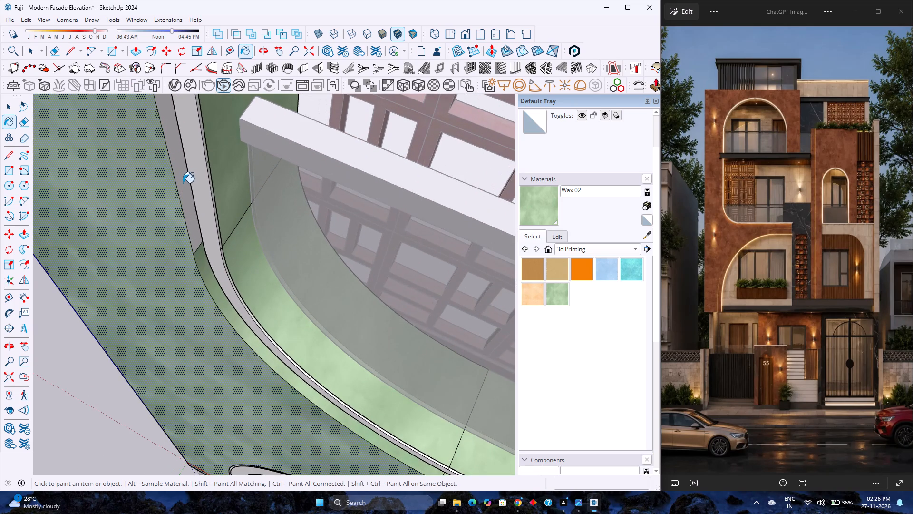
left_click(184, 184)
Examine the white strip and thin recessed edge around the middle balcony opening's rounded corner and bottom, out to the arm's free end.
scroll(185, 185, "up", 4)
middle_click_drag(188, 188, 395, 191)
scroll(395, 191, "up", 1)
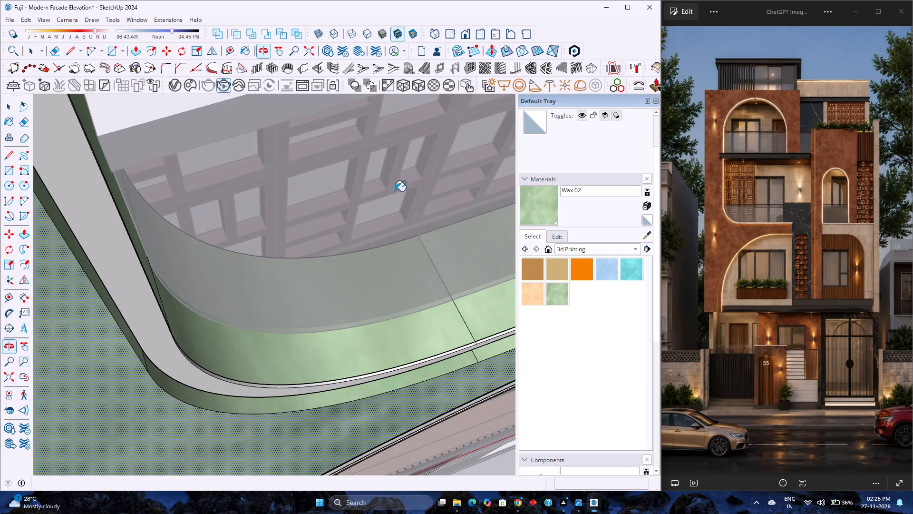
scroll(281, 267, "down", 5)
middle_click_drag(252, 338, 210, 203)
middle_click_drag(210, 199, 211, 195)
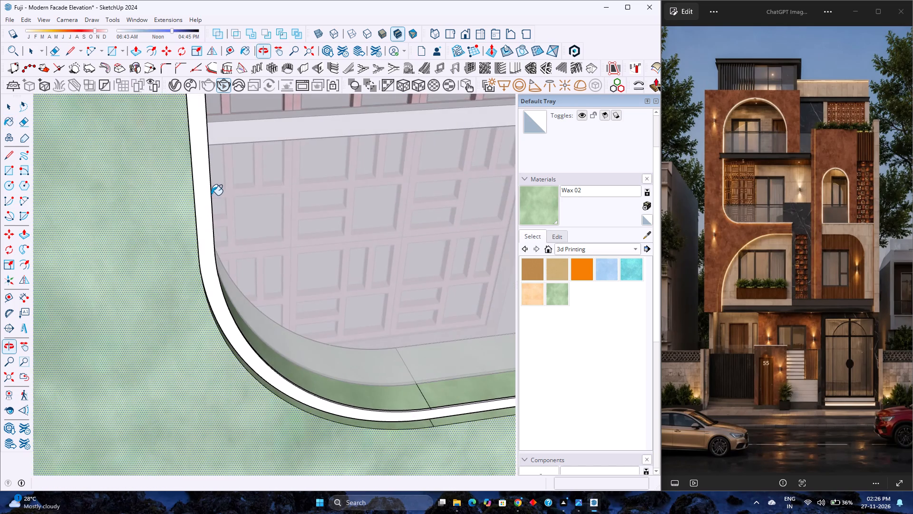
scroll(213, 195, "down", 4)
scroll(312, 345, "down", 14)
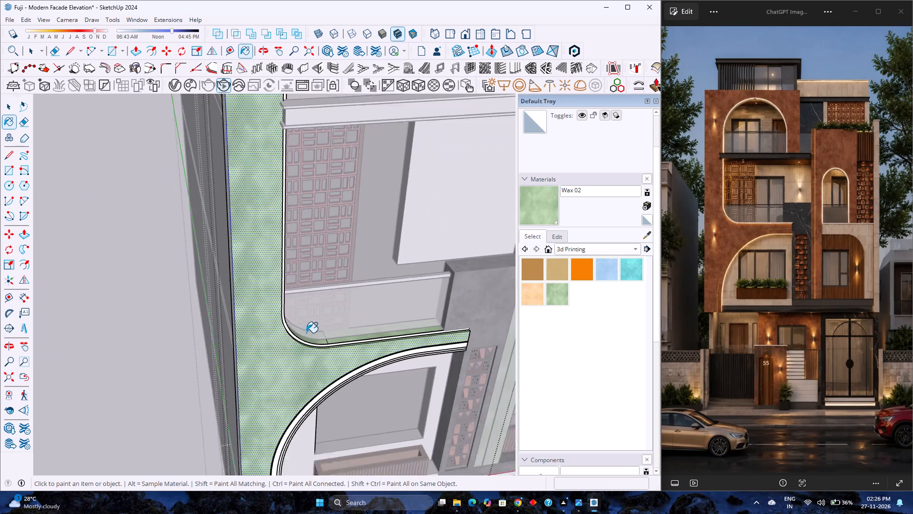
scroll(306, 333, "down", 1)
scroll(455, 355, "up", 9)
scroll(413, 322, "up", 4)
scroll(368, 303, "up", 2)
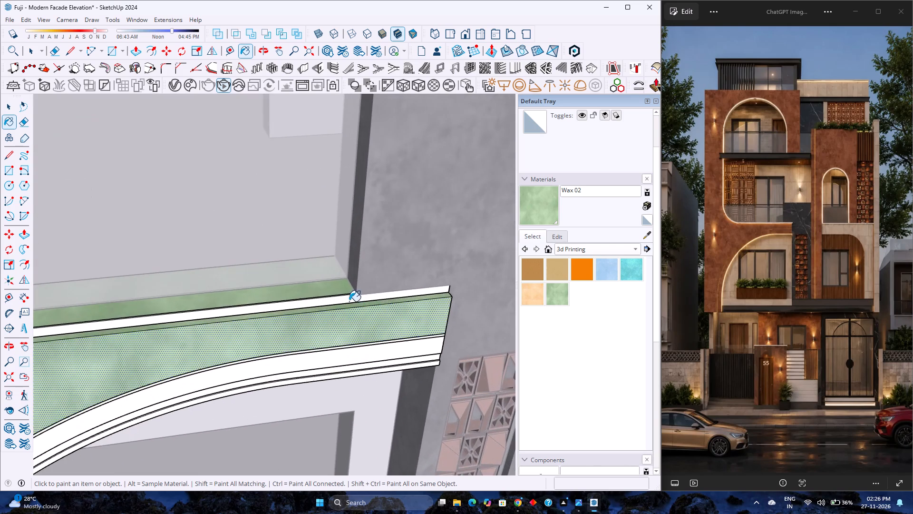
scroll(349, 301, "up", 15)
middle_click_drag(337, 298, 508, 204)
middle_click(508, 204)
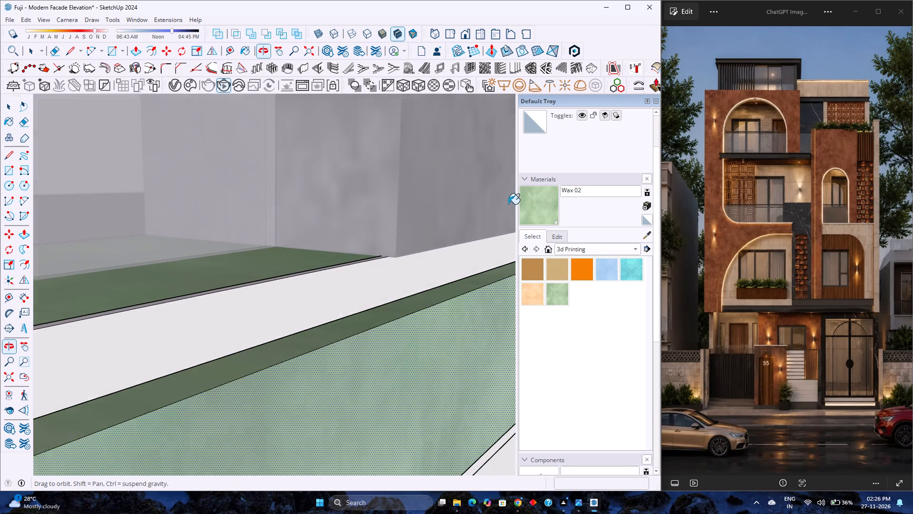
middle_click_drag(344, 258, 449, 265)
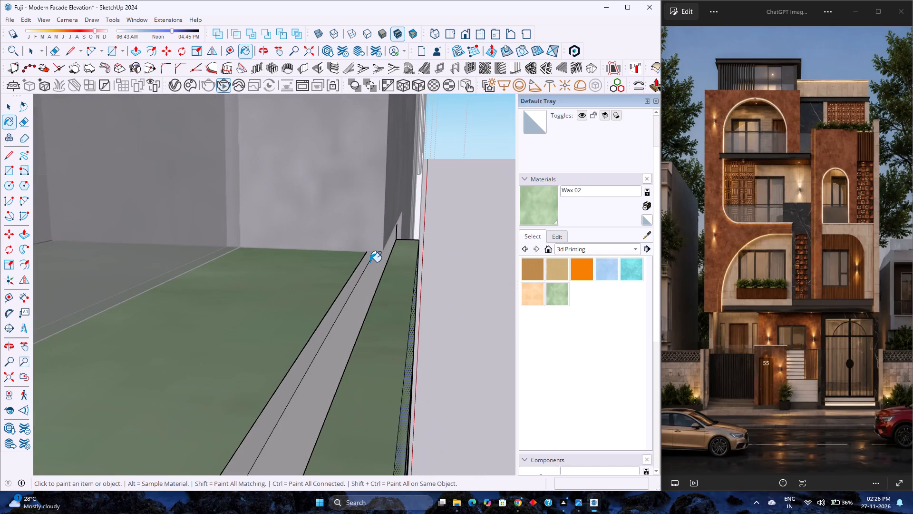
Paint the lower arch's two stepped front bands and the right end face of the frame's arm with Wax 02.
scroll(367, 258, "down", 4)
middle_click_drag(369, 267, 299, 251)
middle_click(299, 251)
scroll(295, 247, "down", 7)
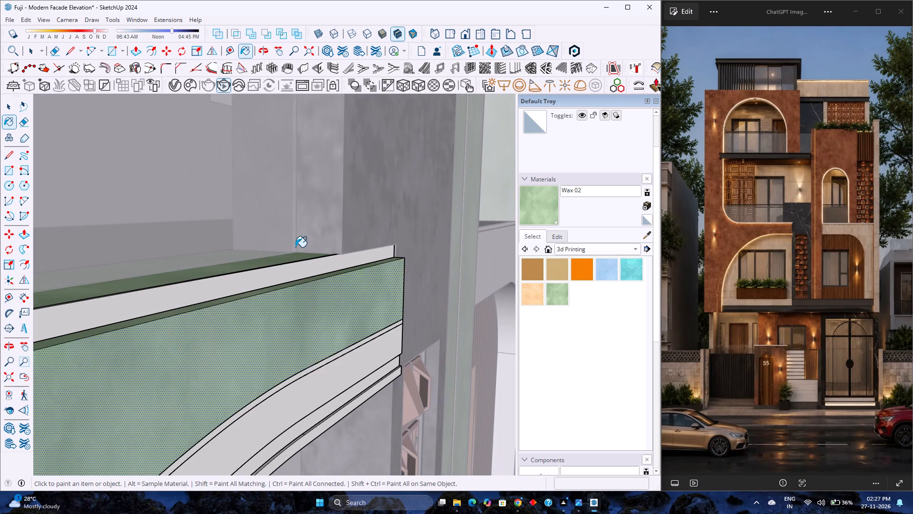
left_click(312, 388)
scroll(305, 320, "down", 4)
middle_click_drag(296, 312, 290, 308)
middle_click_drag(290, 308, 206, 285)
middle_click_drag(351, 320, 141, 301)
scroll(224, 303, "down", 4)
middle_click_drag(341, 316, 229, 305)
middle_click(228, 305)
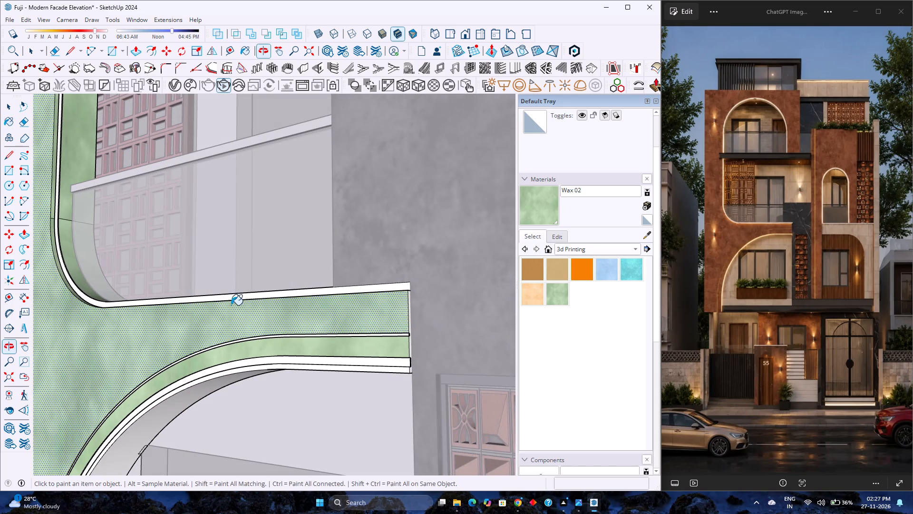
scroll(407, 355, "up", 10)
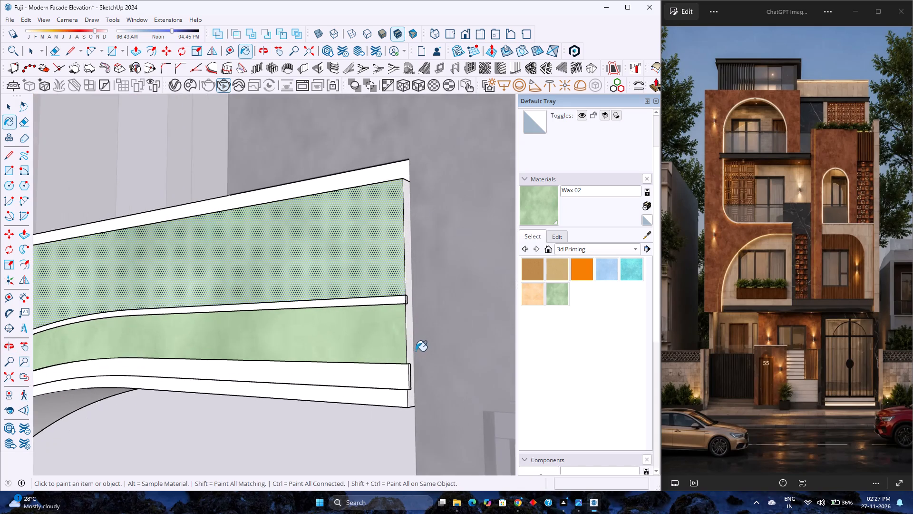
scroll(415, 348, "up", 3)
left_click(409, 350)
middle_click_drag(398, 361, 453, 395)
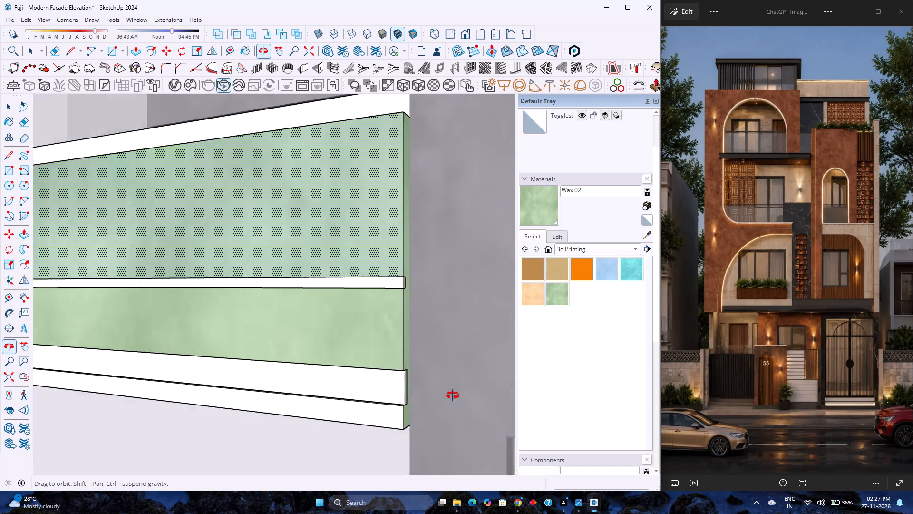
middle_click_drag(453, 395, 596, 421)
middle_click(596, 421)
left_click(371, 409)
Paint the upper band's thin underside and the lower band's thin top ledge along the lower arch with Wax 02.
scroll(371, 405, "up", 2)
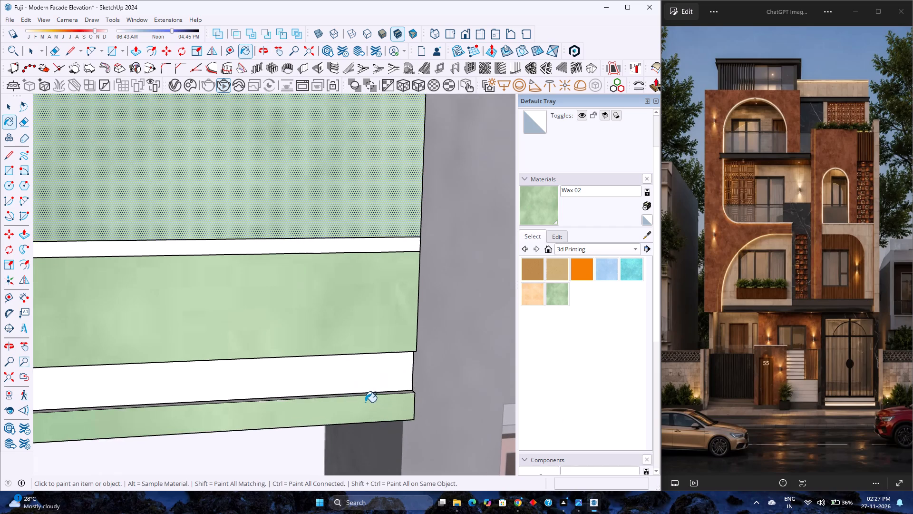
middle_click_drag(363, 397, 437, 244)
scroll(370, 383, "up", 4)
scroll(347, 334, "up", 3)
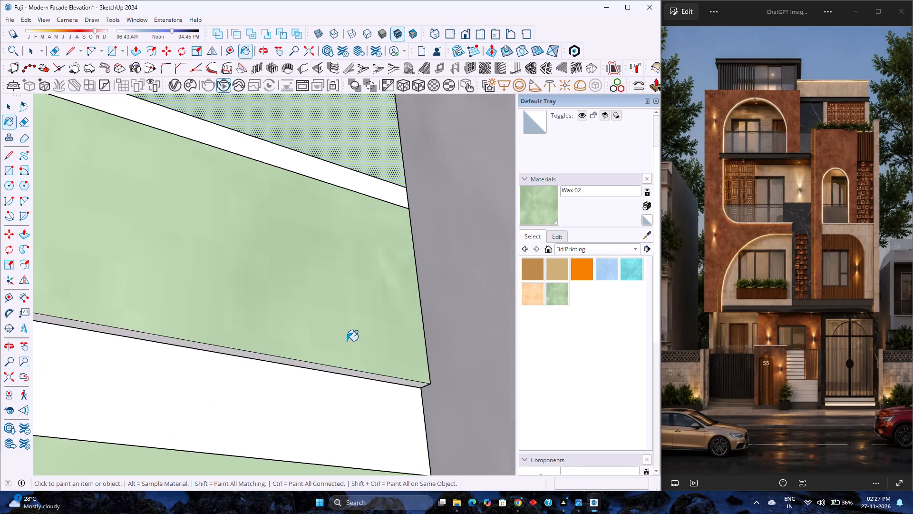
scroll(347, 341, "up", 5)
left_click(346, 381)
scroll(345, 347, "down", 5)
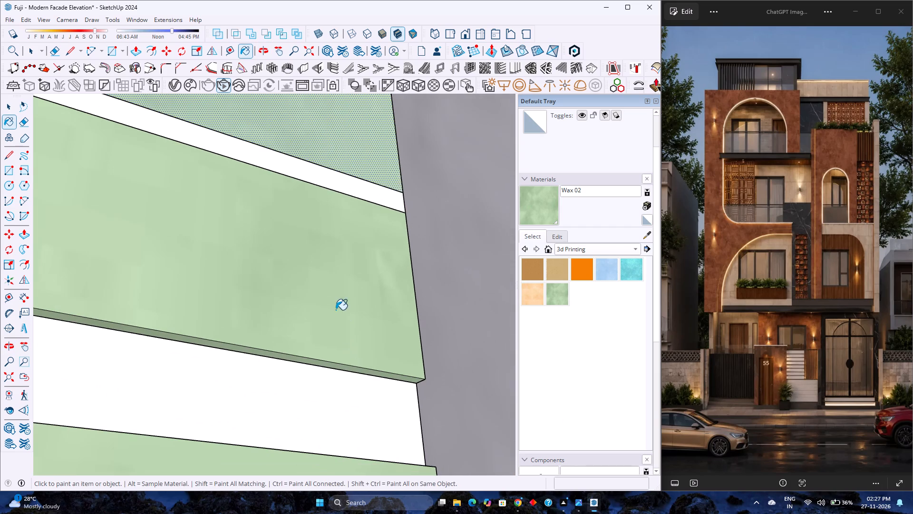
middle_click_drag(332, 215, 365, 332)
scroll(342, 276, "down", 3)
middle_click_drag(341, 276, 342, 276)
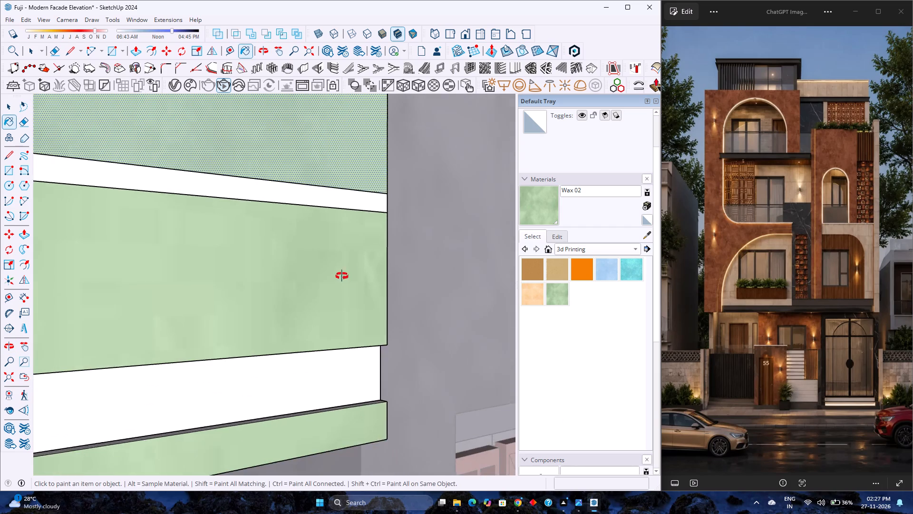
middle_click_drag(342, 276, 370, 384)
scroll(356, 379, "up", 3)
left_click(357, 366)
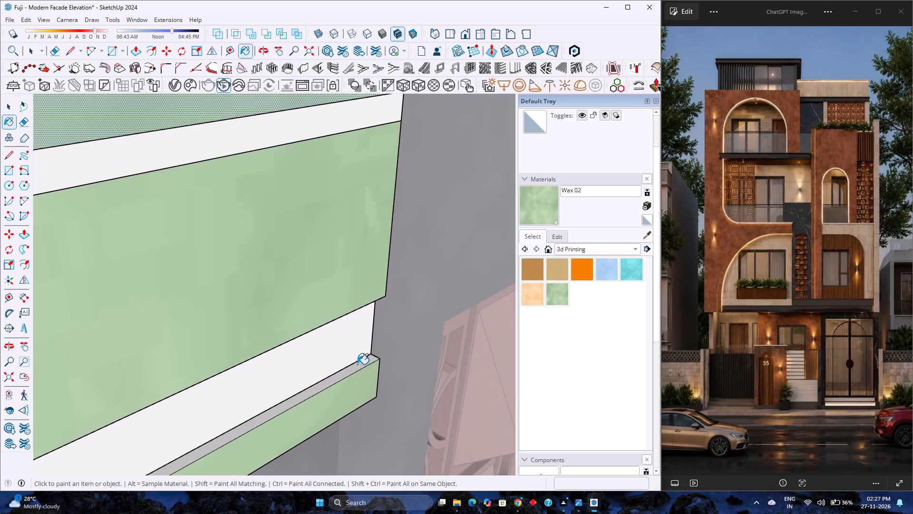
Paint the left outer side face of the large left facade frame with Wax 02.
scroll(368, 319, "down", 19)
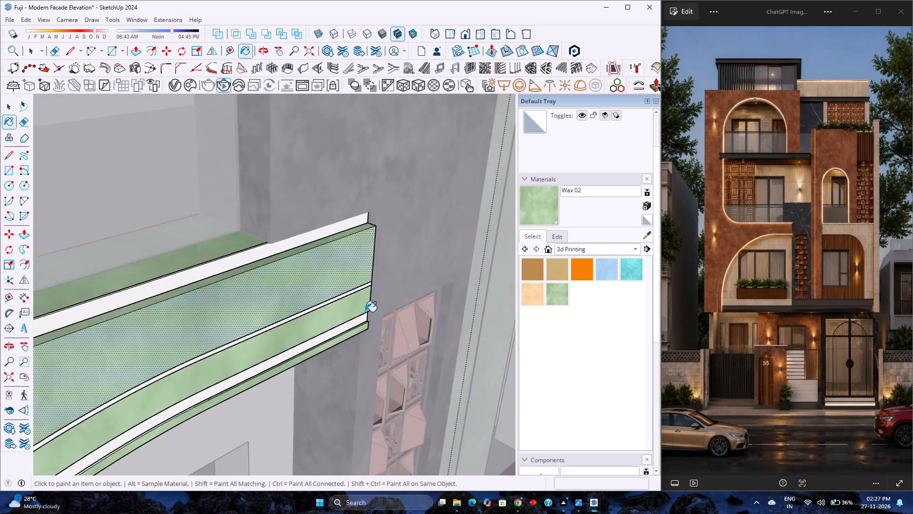
scroll(365, 312, "down", 16)
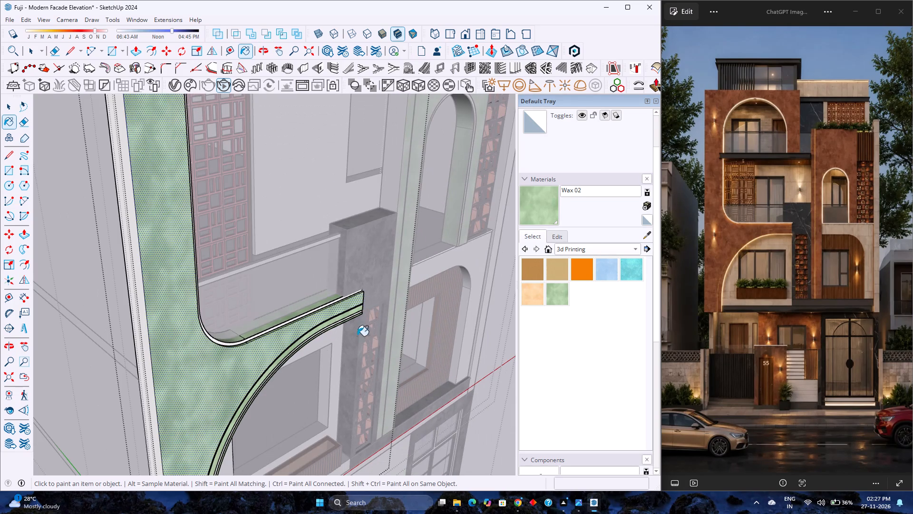
scroll(270, 378, "down", 3)
middle_click_drag(268, 375, 225, 341)
scroll(226, 334, "down", 4)
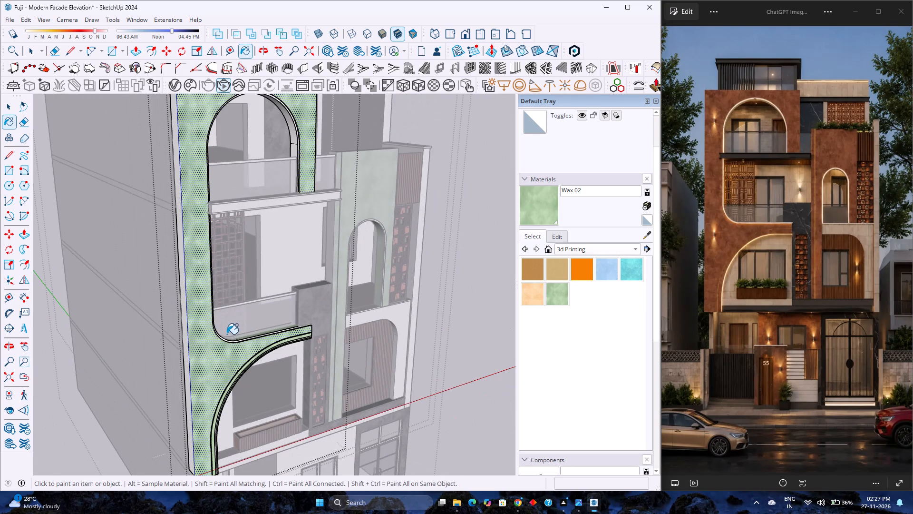
scroll(227, 334, "down", 3)
scroll(221, 366, "up", 6)
middle_click_drag(213, 373, 321, 335)
middle_click(322, 335)
middle_click(323, 335)
left_click(131, 389)
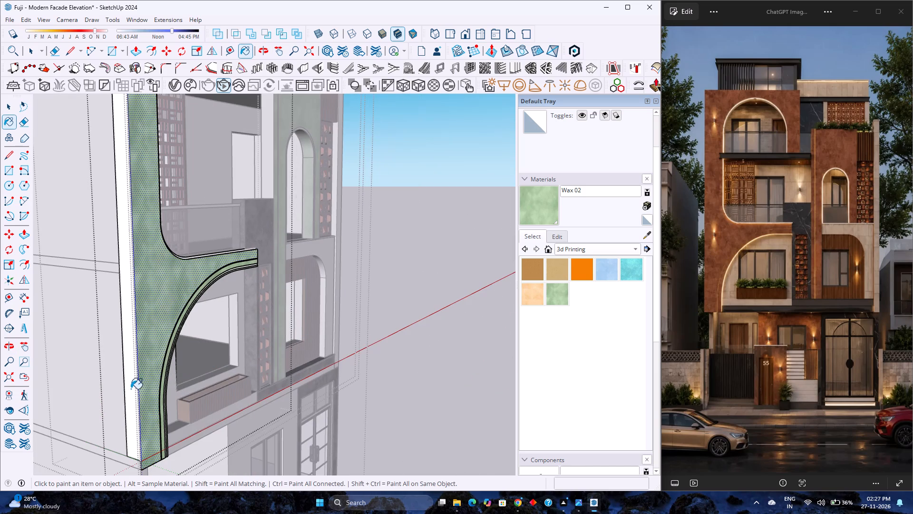
Examine the painted lower arch and the foot of the left facade frame.
middle_click_drag(204, 347, 130, 302)
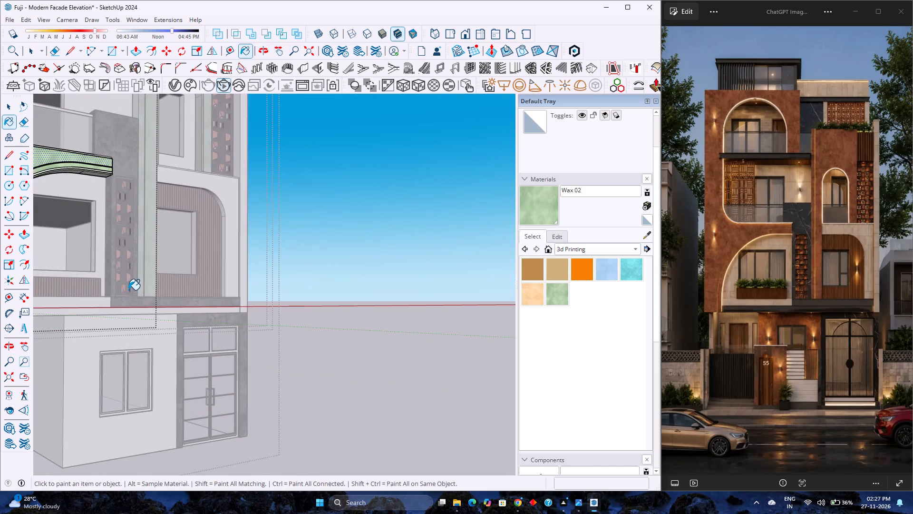
scroll(352, 268, "down", 8)
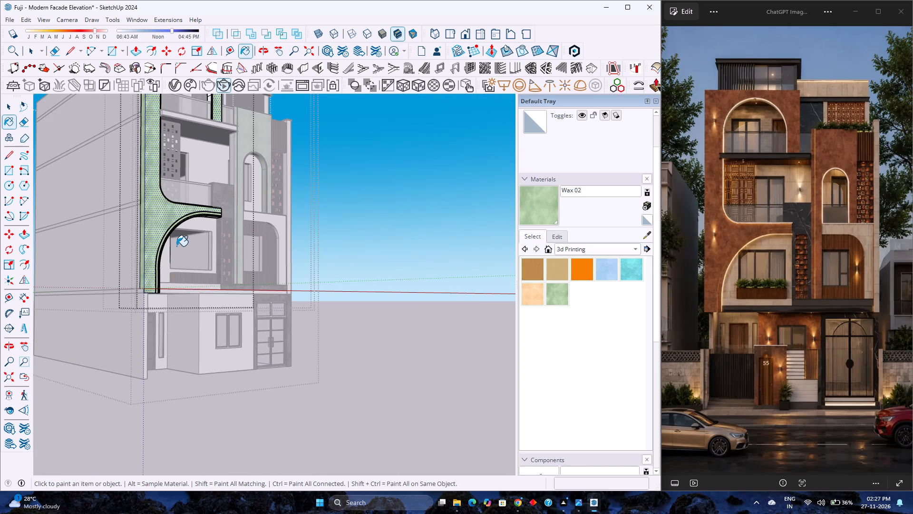
scroll(178, 245, "up", 7)
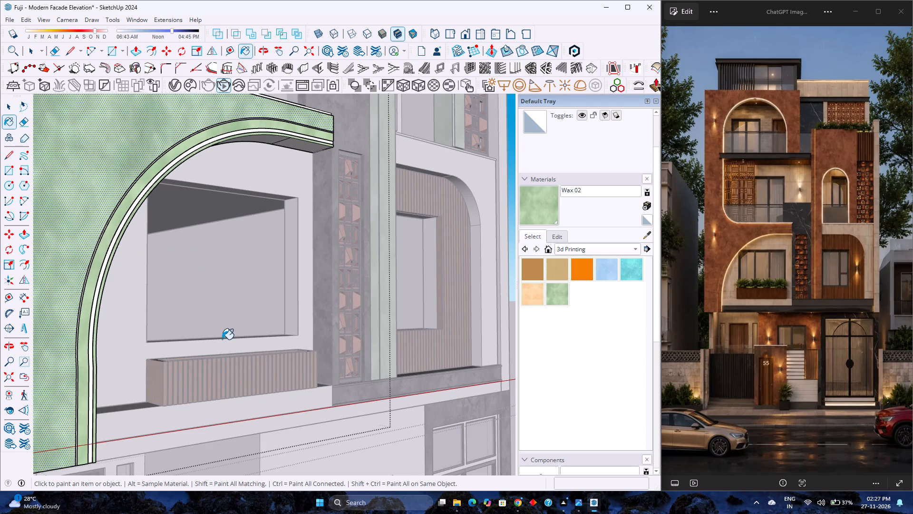
scroll(213, 361, "up", 4)
scroll(211, 355, "down", 9)
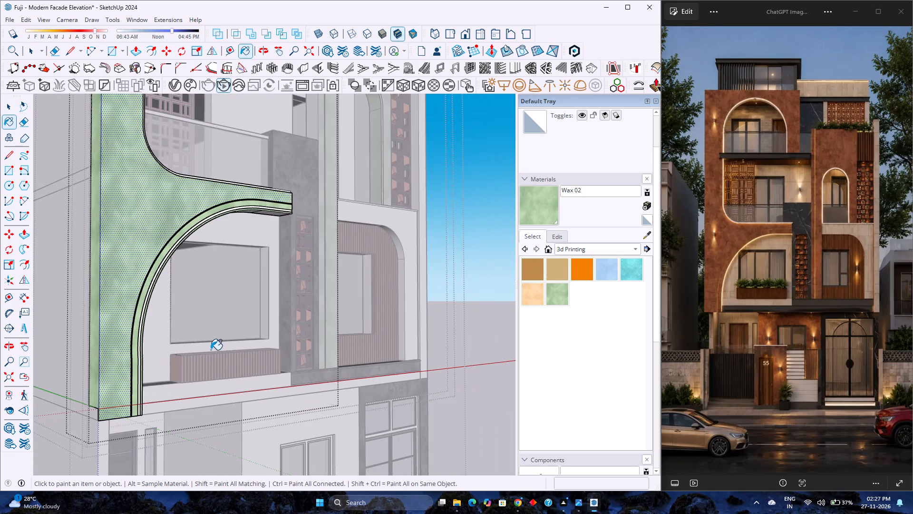
scroll(189, 345, "down", 4)
scroll(204, 382, "down", 1)
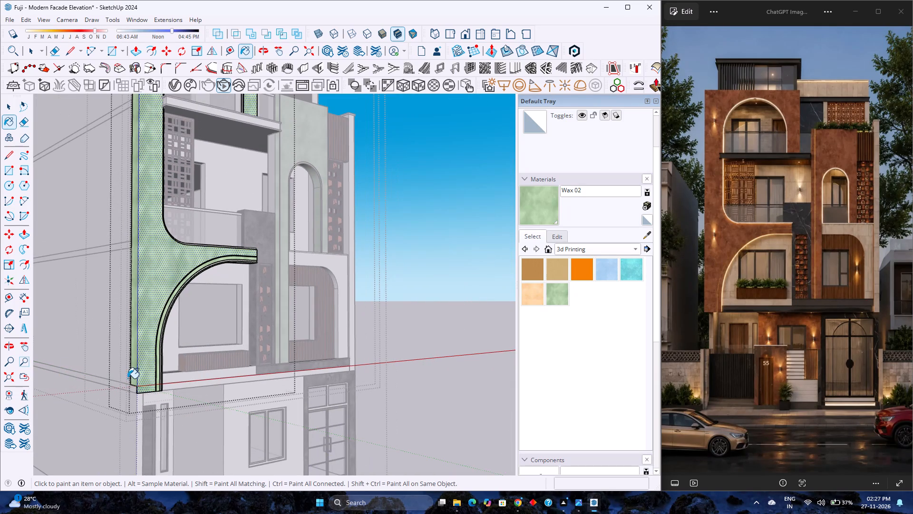
Paint the upper balcony arch's inner curve and both straight inner sides with Wax 02.
middle_click_drag(174, 320, 191, 405)
middle_click(191, 405)
scroll(195, 326, "down", 1)
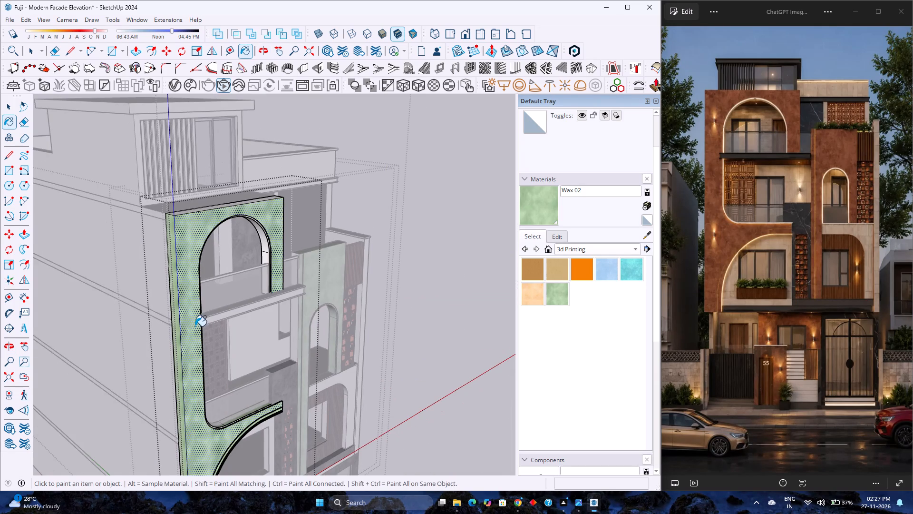
scroll(235, 235, "up", 11)
left_click(321, 236)
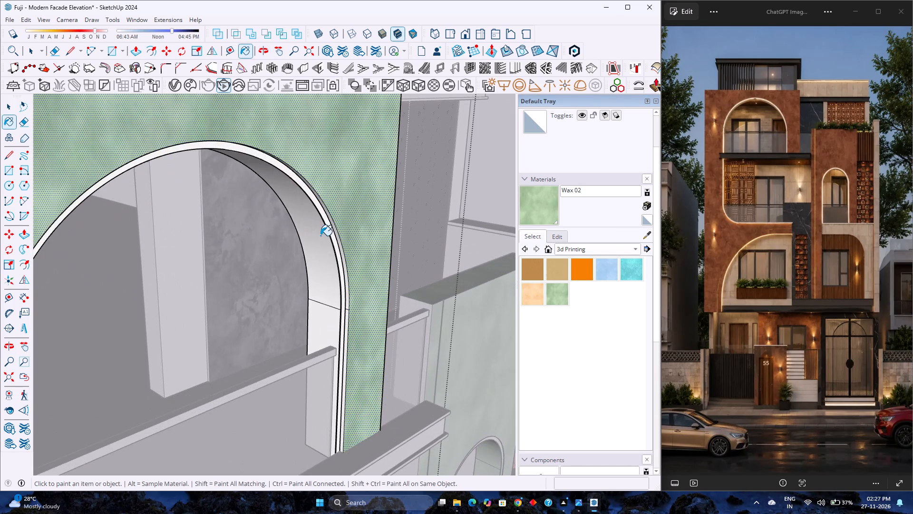
left_click(330, 315)
scroll(330, 311, "down", 5)
middle_click_drag(335, 307, 208, 310)
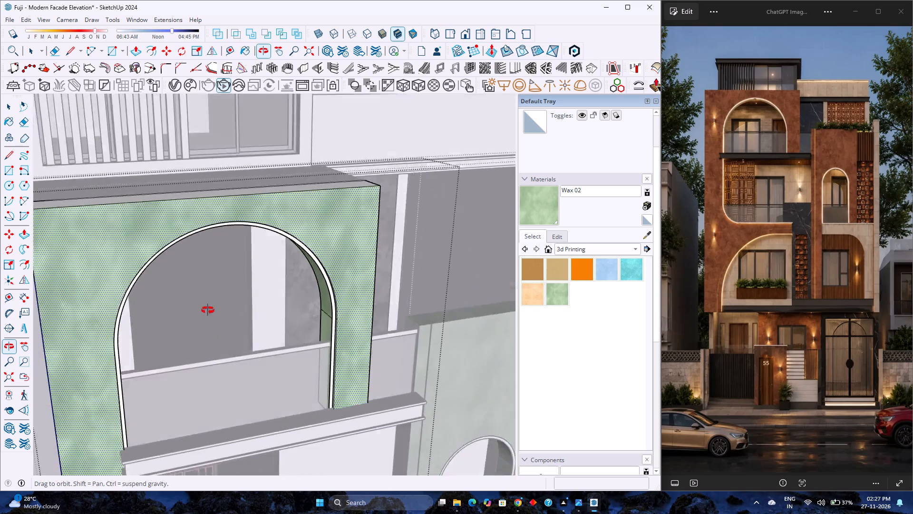
middle_click_drag(208, 310, 83, 291)
middle_click(83, 291)
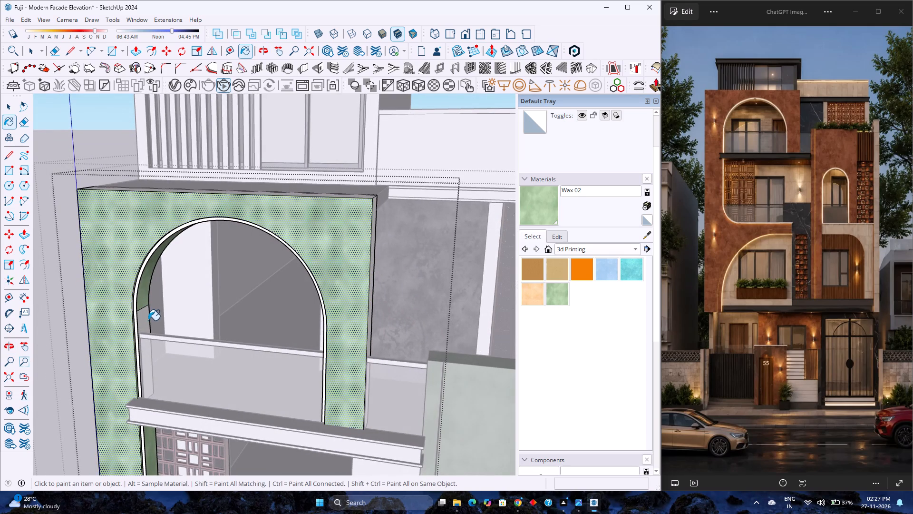
left_click(147, 321)
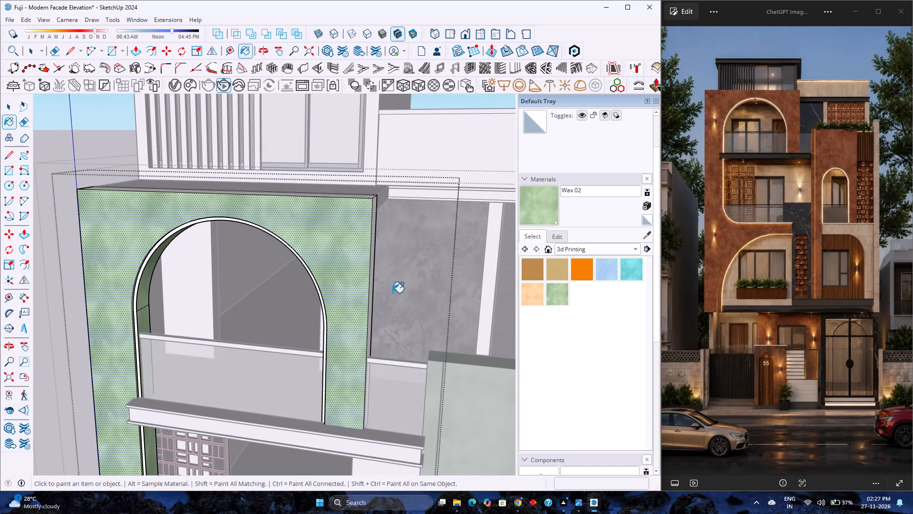
Paint the thin recessed edge along the upper arch's straight right side and curve with Wax 02.
scroll(317, 317, "up", 6)
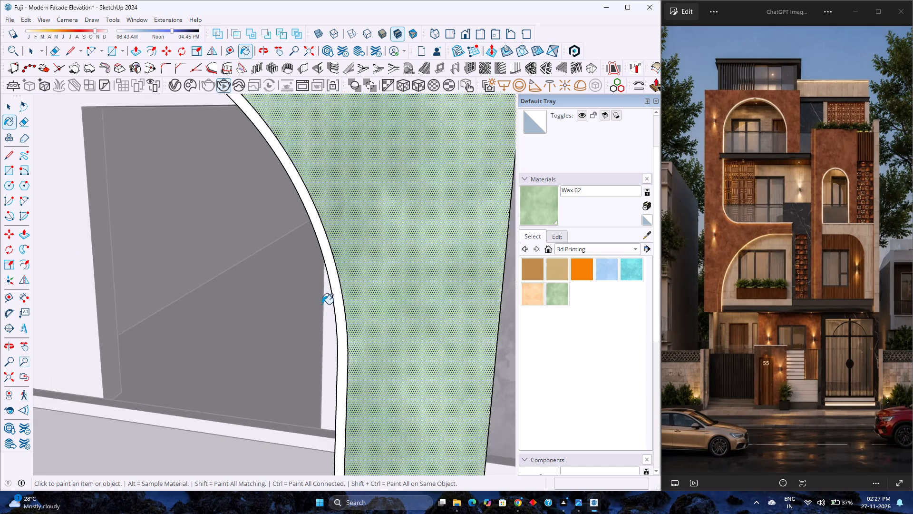
scroll(322, 304, "up", 3)
middle_click(328, 305)
middle_click_drag(329, 305, 430, 310)
scroll(169, 289, "down", 5)
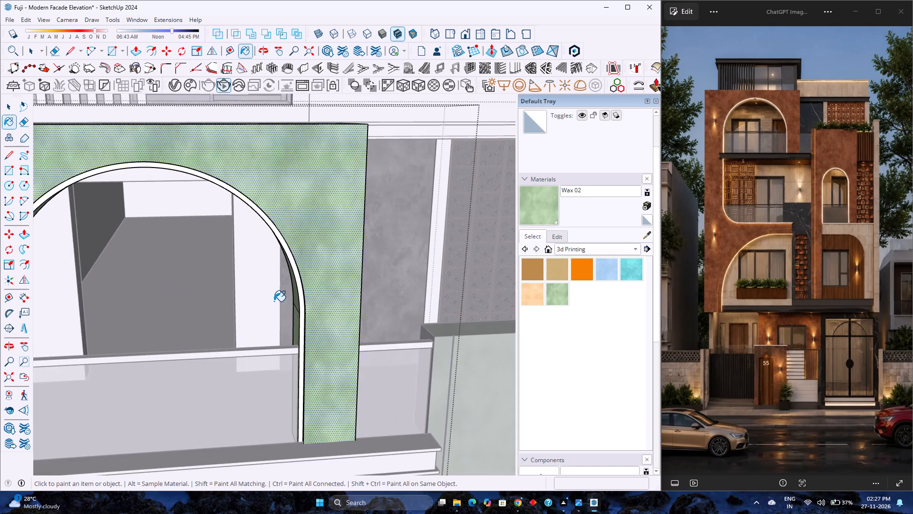
middle_click_drag(277, 303, 426, 309)
scroll(428, 308, "up", 4)
scroll(389, 293, "up", 7)
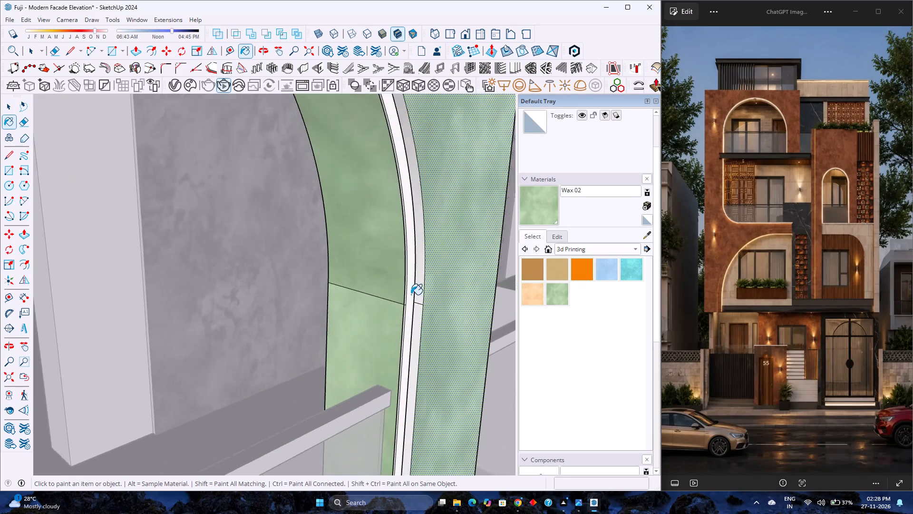
scroll(411, 295, "up", 2)
left_click(418, 328)
left_click(421, 295)
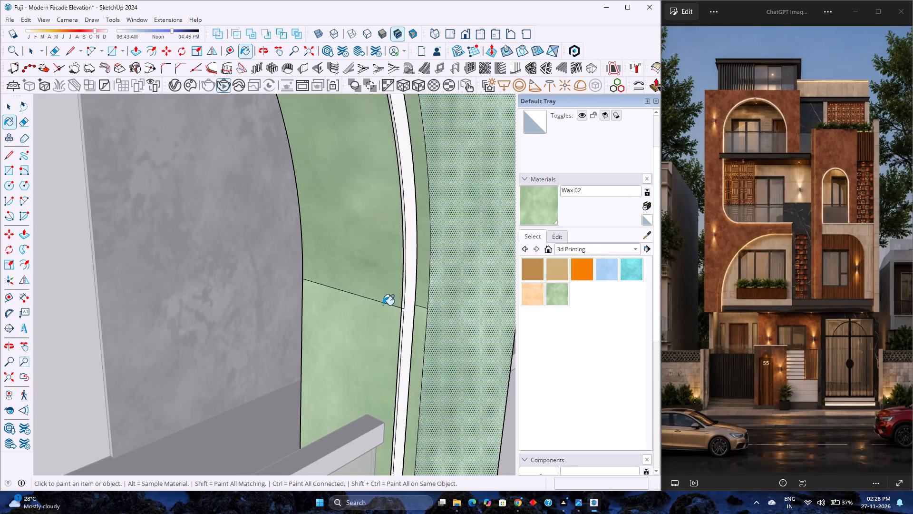
scroll(395, 306, "up", 3)
scroll(395, 306, "down", 13)
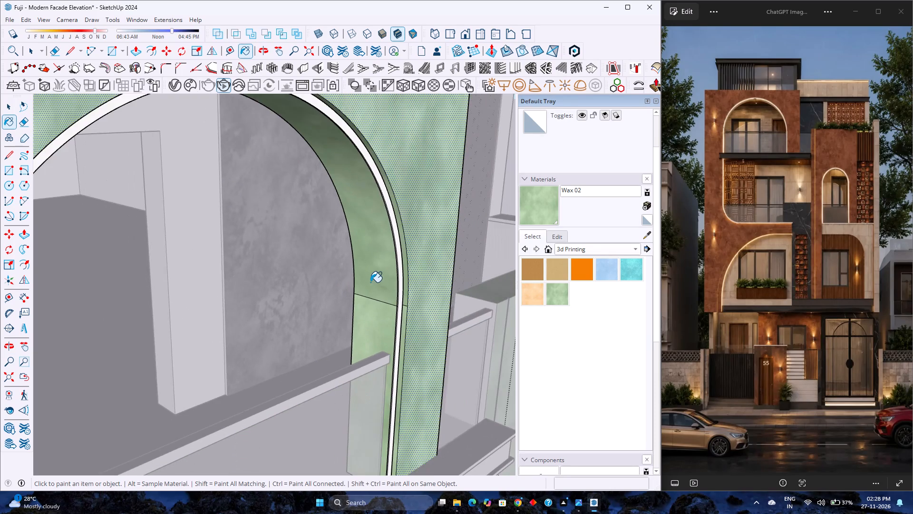
scroll(370, 282, "down", 9)
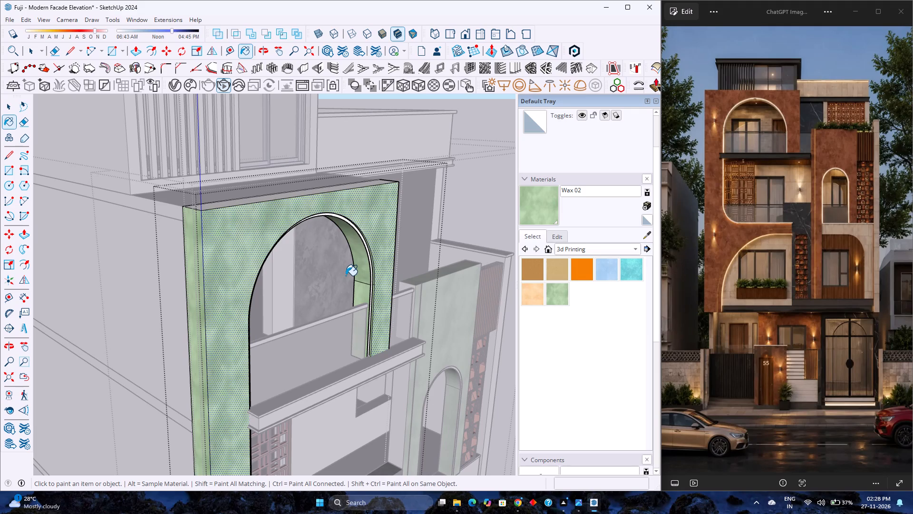
Exit the left facade frame's nested groups and clear the selection.
right_click(346, 276)
left_click(392, 246)
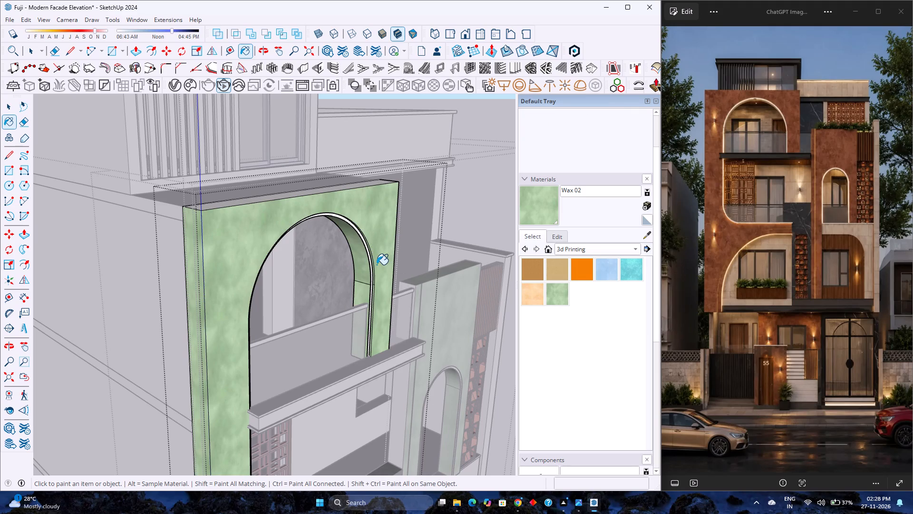
scroll(377, 261, "down", 4)
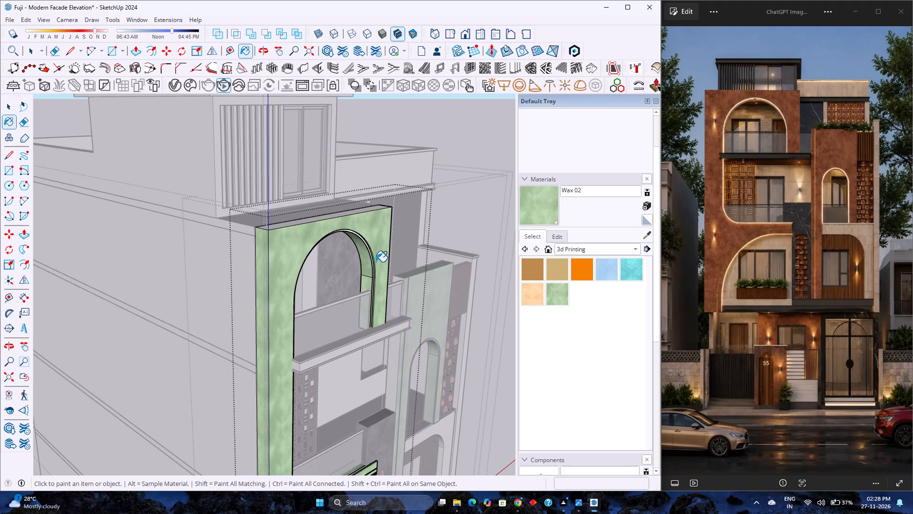
scroll(376, 262, "down", 7)
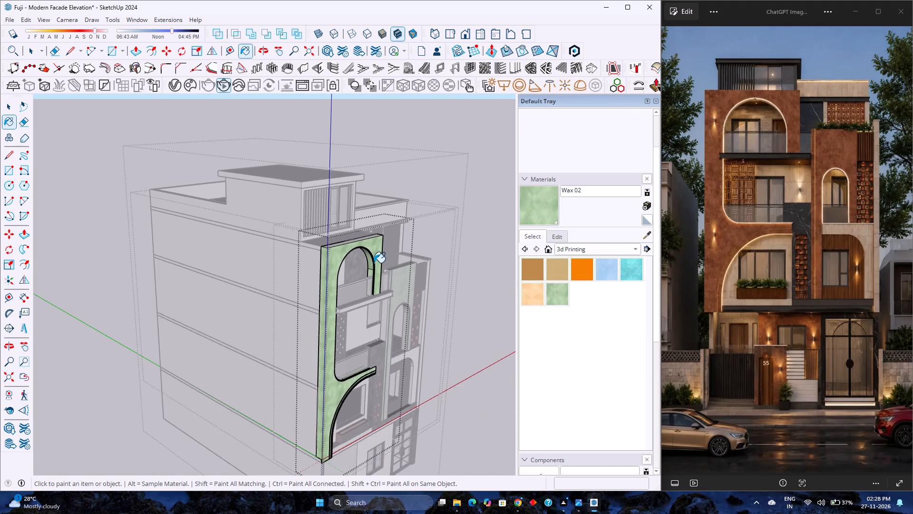
scroll(374, 263, "down", 6)
middle_click_drag(366, 278, 283, 269)
middle_click(282, 269)
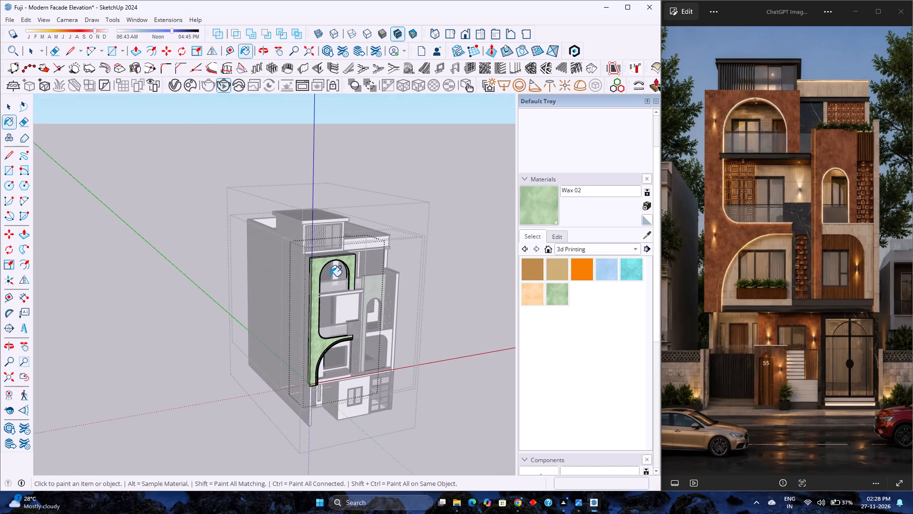
middle_click_drag(330, 277, 214, 259)
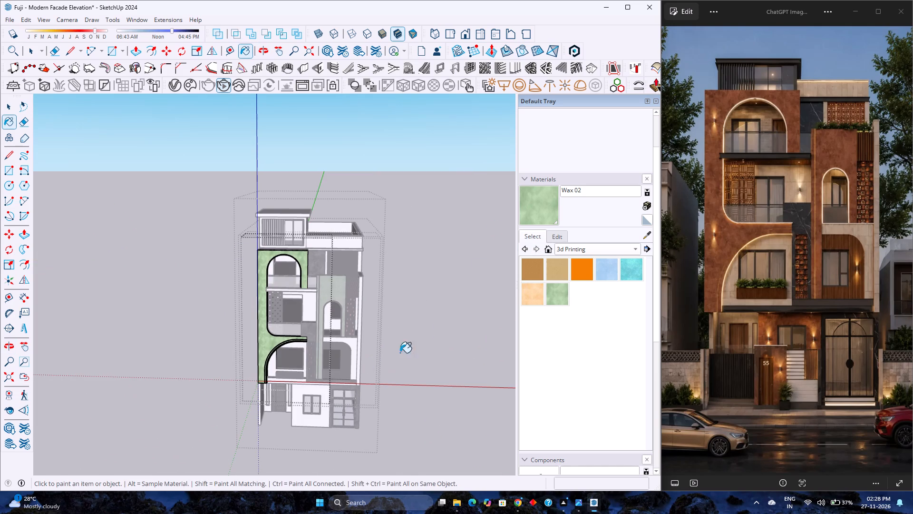
key("Escape")
key("space")
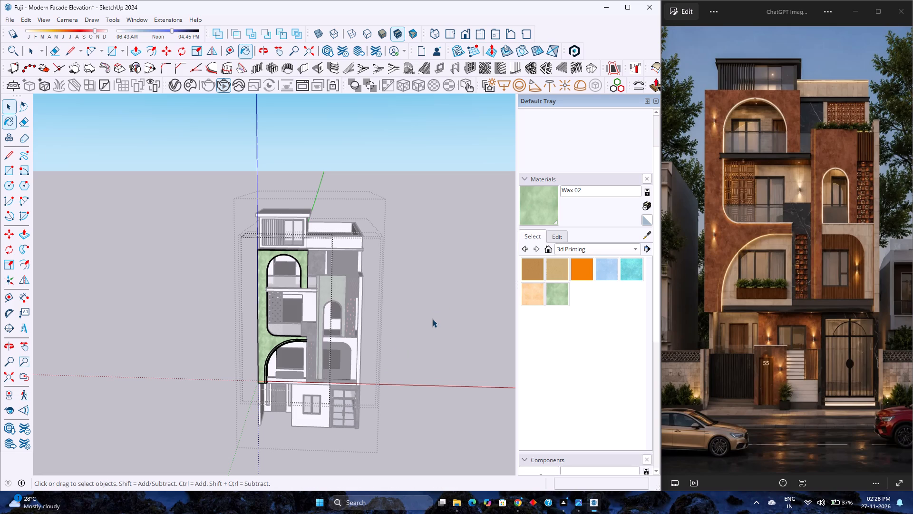
key("Escape")
left_click(419, 372)
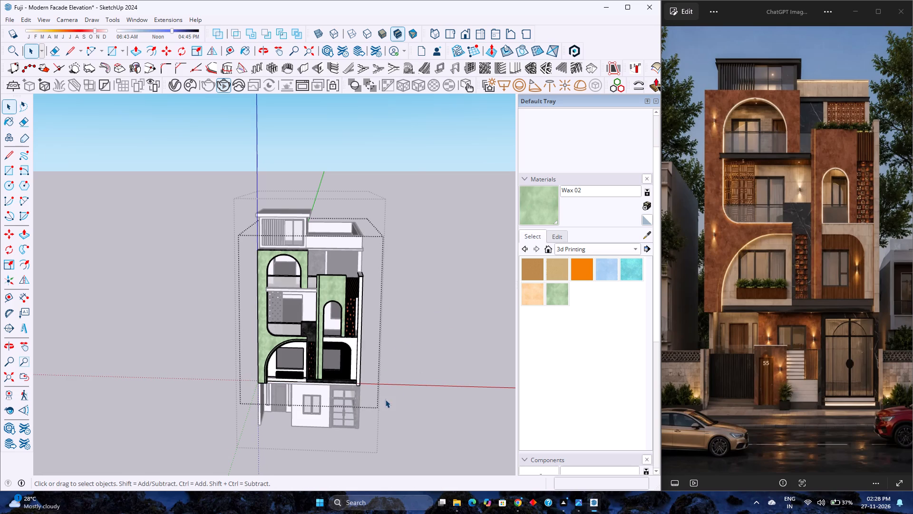
left_click(436, 381)
Open the ground-floor group and paint its window wall's front face and adjoining entrance-side face with Wax 02.
scroll(316, 401, "up", 8)
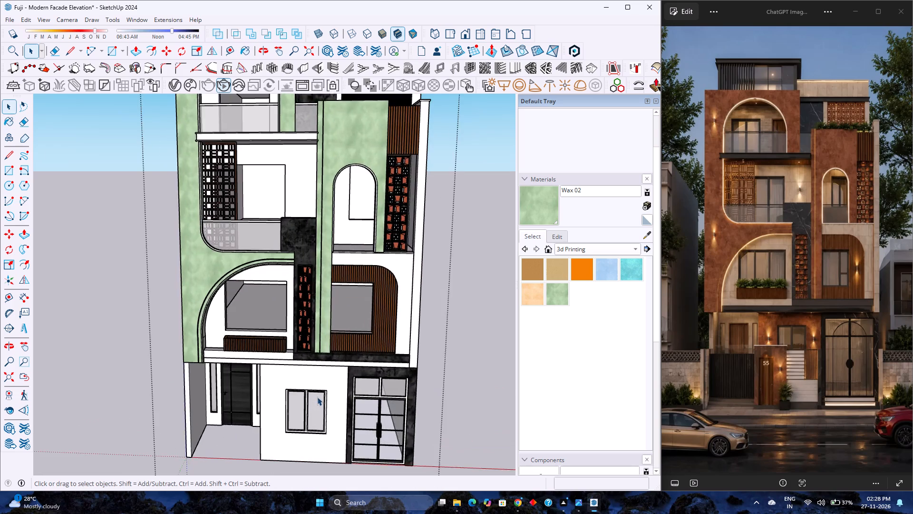
scroll(317, 397, "down", 4)
double_click(326, 383)
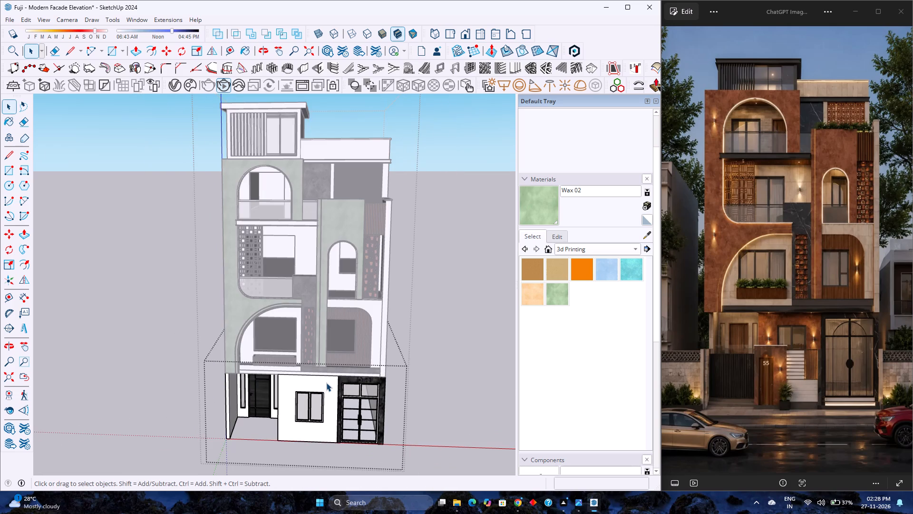
left_click(326, 383)
scroll(326, 383, "up", 3)
left_click(326, 383)
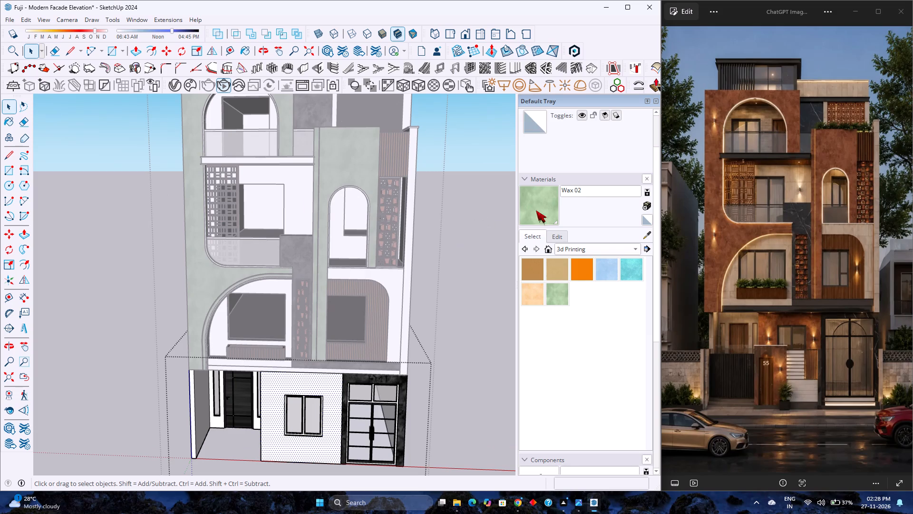
left_click(549, 207)
left_click(329, 417)
scroll(269, 406, "up", 2)
middle_click_drag(269, 406, 370, 388)
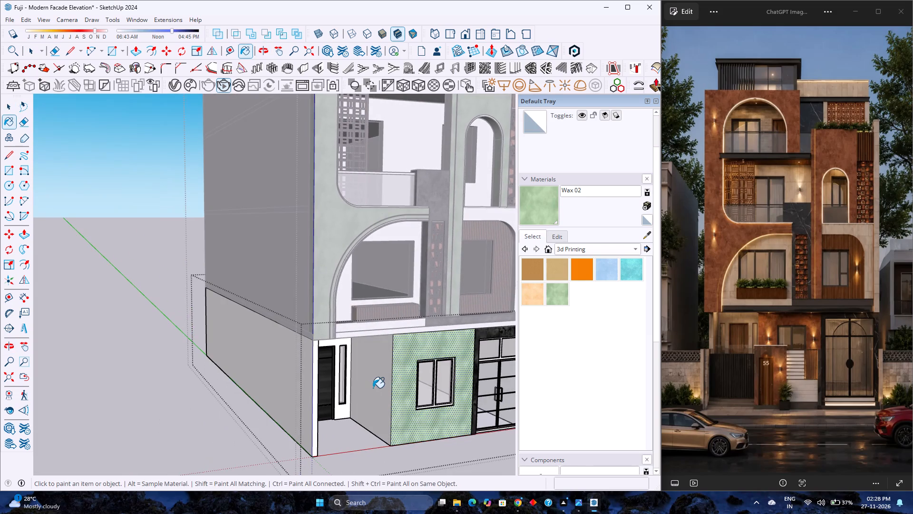
left_click(383, 385)
Paint the bottom and right inner faces of the ground-floor window opening with Wax 02, leaving the window frame unpainted.
scroll(418, 374, "up", 3)
scroll(441, 419, "up", 8)
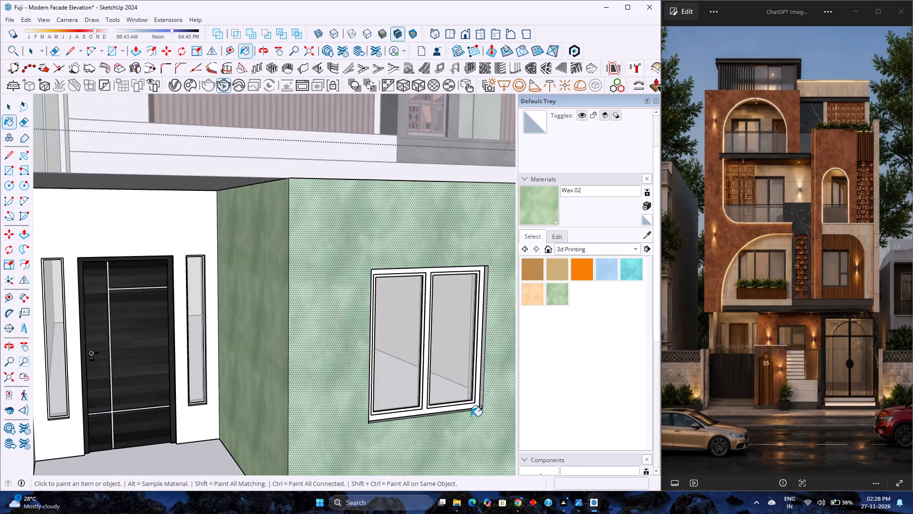
scroll(471, 416, "up", 7)
middle_click_drag(470, 406, 474, 431)
left_click(466, 405)
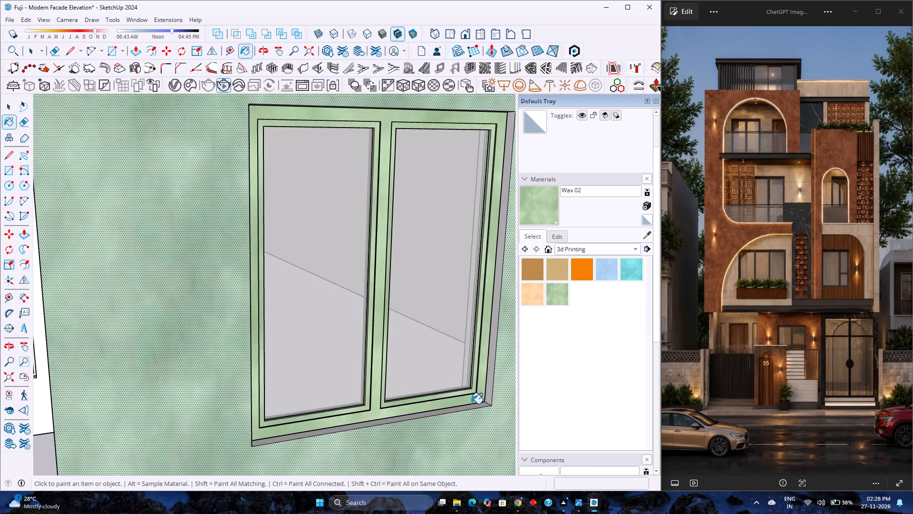
key("ctrl+z")
left_click(480, 404)
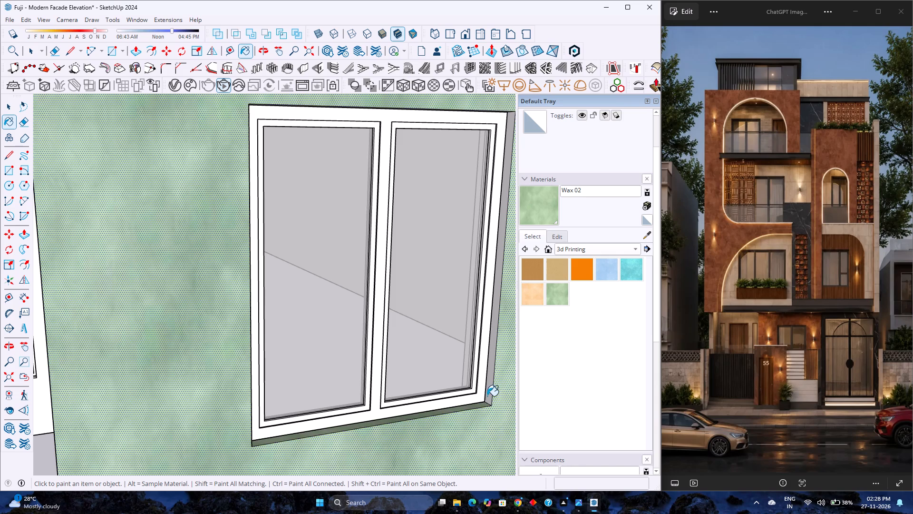
left_click(489, 390)
Paint the left and top inner faces of the ground-floor window opening with Wax 02.
middle_click_drag(480, 392, 240, 393)
scroll(260, 377, "up", 5)
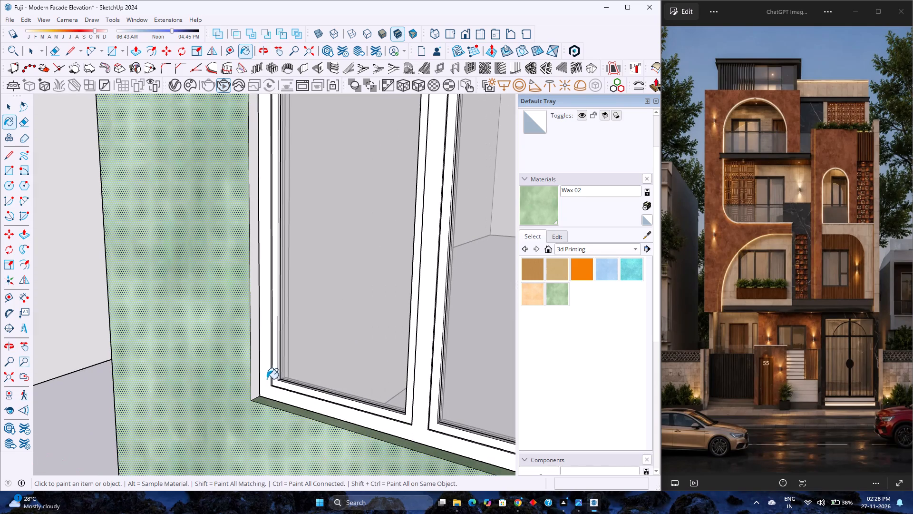
left_click(256, 378)
scroll(315, 331, "down", 4)
middle_click_drag(314, 324, 305, 350, "shift")
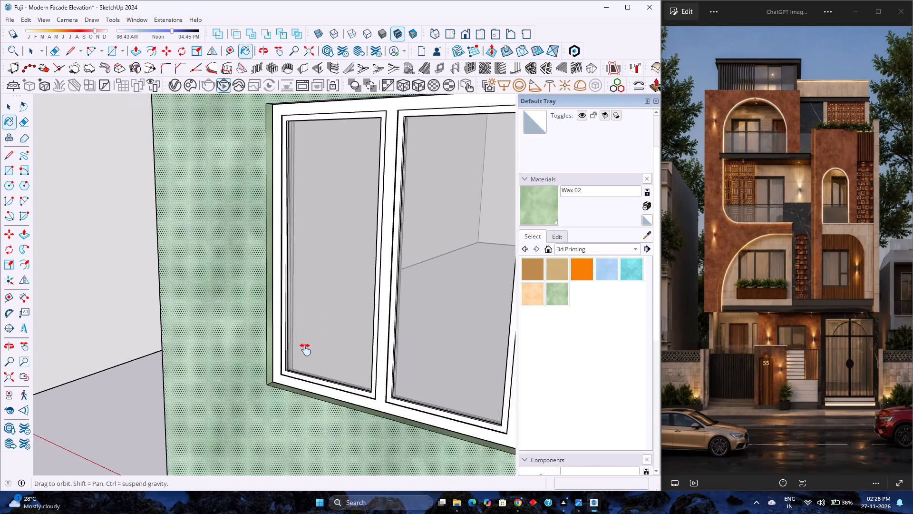
middle_click_drag(305, 350, 279, 405, "shift")
middle_click_drag(264, 392, 429, 318)
middle_click_drag(377, 320, 281, 423, "shift")
middle_click_drag(286, 402, 431, 307)
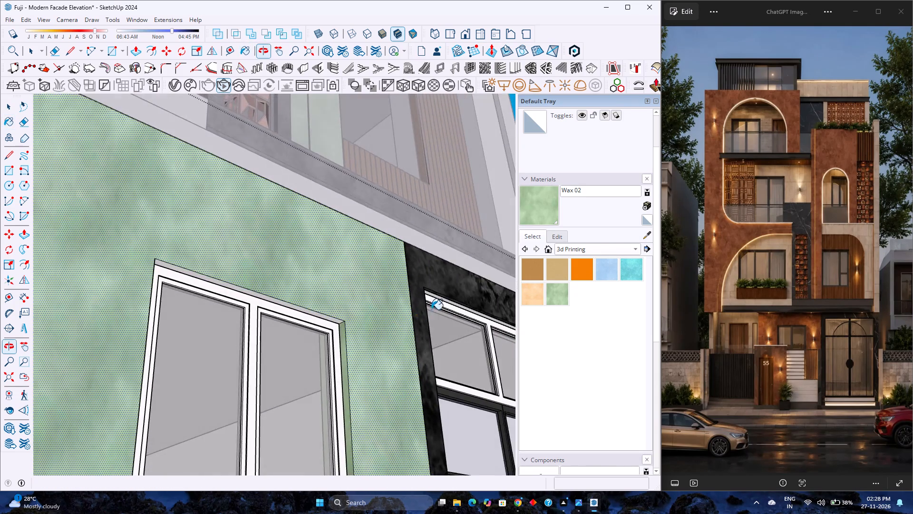
scroll(364, 330, "up", 9)
scroll(305, 317, "up", 7)
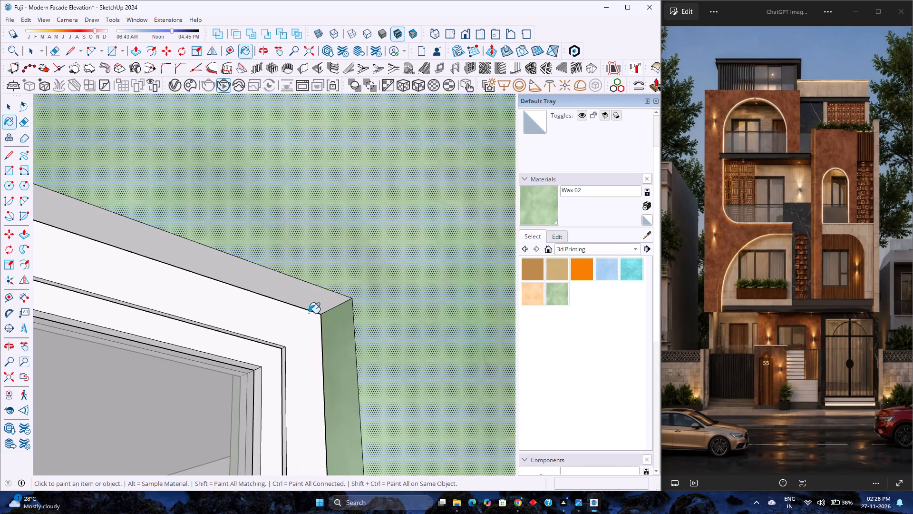
left_click(313, 299)
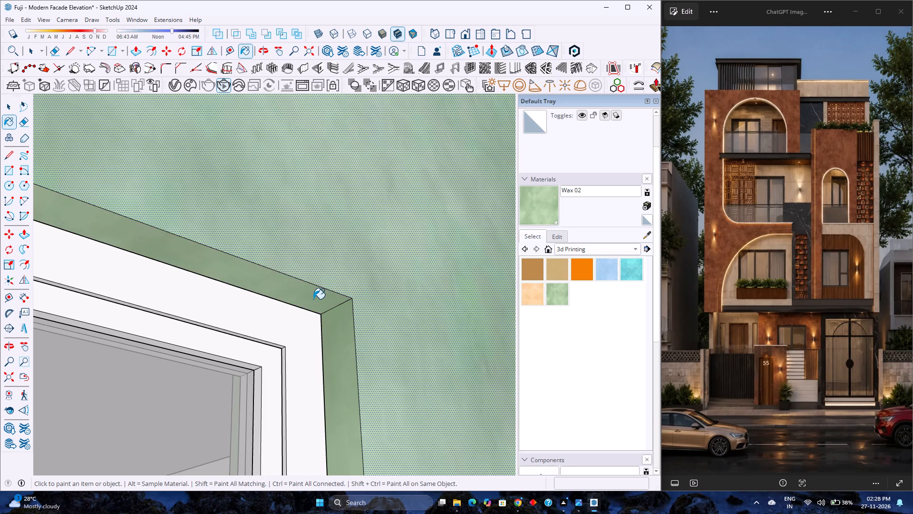
key("space")
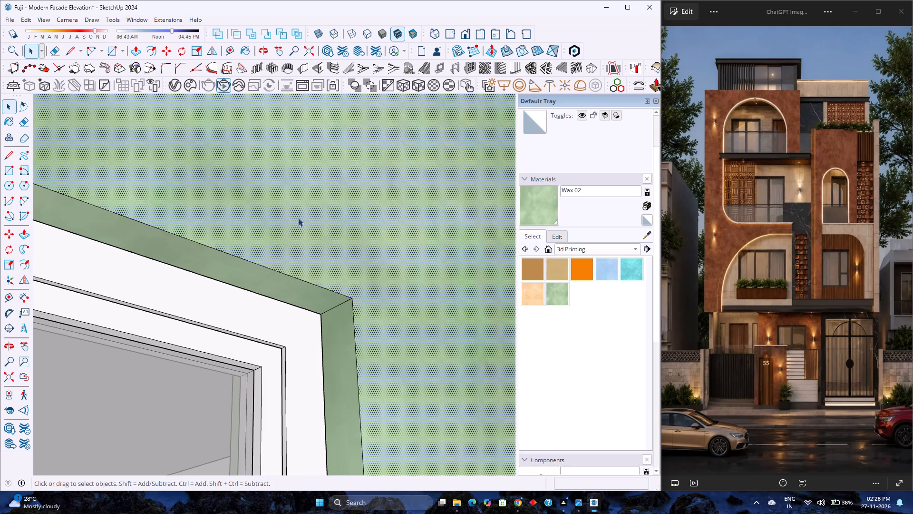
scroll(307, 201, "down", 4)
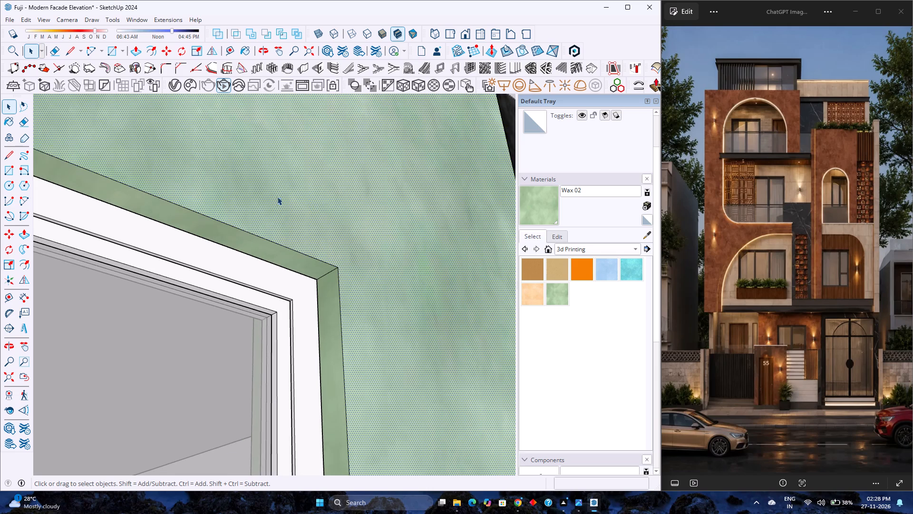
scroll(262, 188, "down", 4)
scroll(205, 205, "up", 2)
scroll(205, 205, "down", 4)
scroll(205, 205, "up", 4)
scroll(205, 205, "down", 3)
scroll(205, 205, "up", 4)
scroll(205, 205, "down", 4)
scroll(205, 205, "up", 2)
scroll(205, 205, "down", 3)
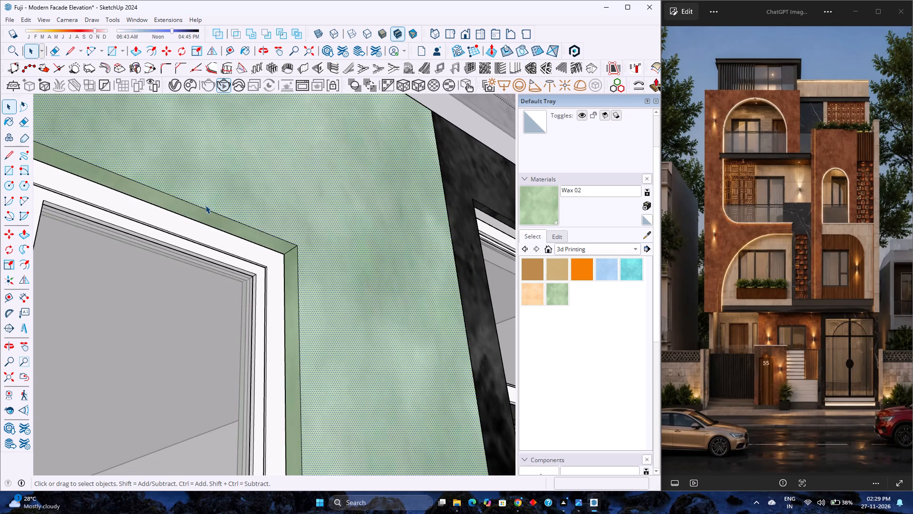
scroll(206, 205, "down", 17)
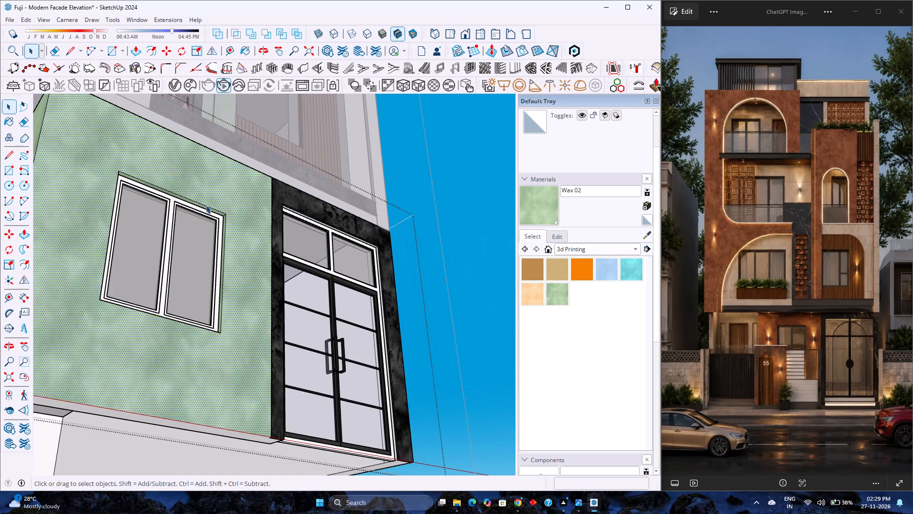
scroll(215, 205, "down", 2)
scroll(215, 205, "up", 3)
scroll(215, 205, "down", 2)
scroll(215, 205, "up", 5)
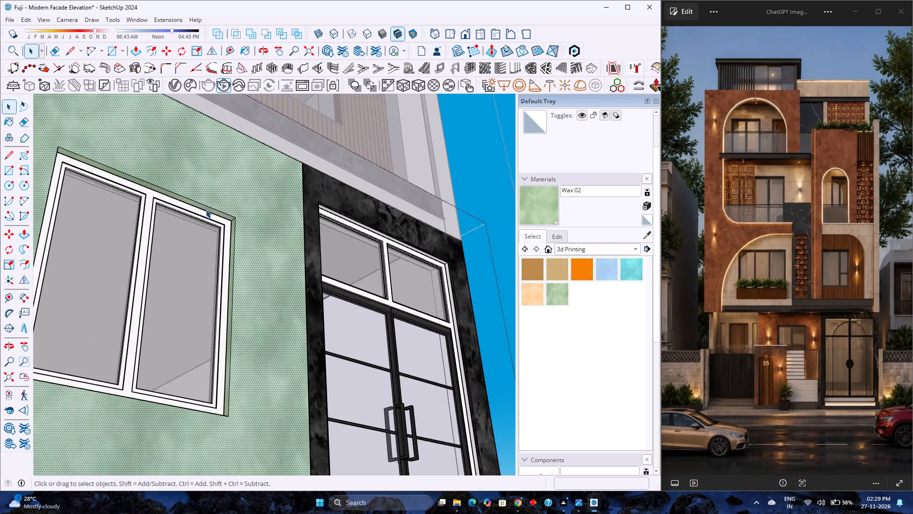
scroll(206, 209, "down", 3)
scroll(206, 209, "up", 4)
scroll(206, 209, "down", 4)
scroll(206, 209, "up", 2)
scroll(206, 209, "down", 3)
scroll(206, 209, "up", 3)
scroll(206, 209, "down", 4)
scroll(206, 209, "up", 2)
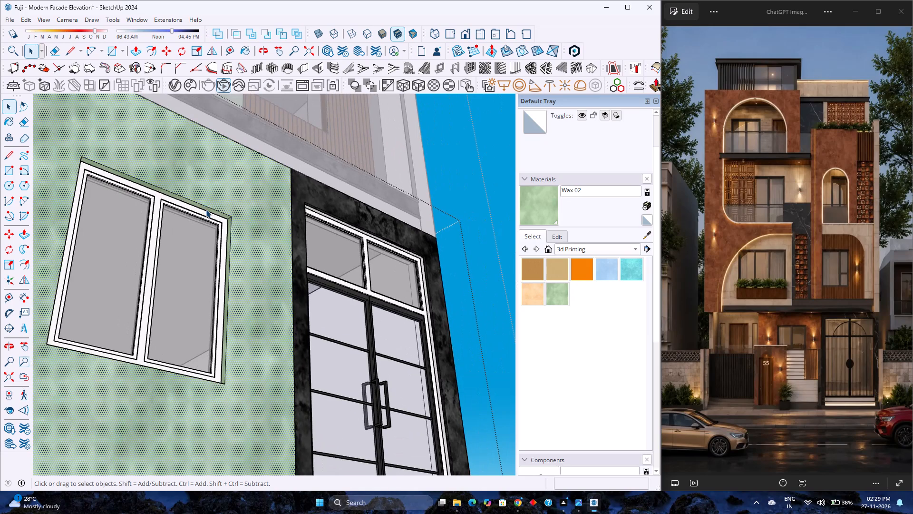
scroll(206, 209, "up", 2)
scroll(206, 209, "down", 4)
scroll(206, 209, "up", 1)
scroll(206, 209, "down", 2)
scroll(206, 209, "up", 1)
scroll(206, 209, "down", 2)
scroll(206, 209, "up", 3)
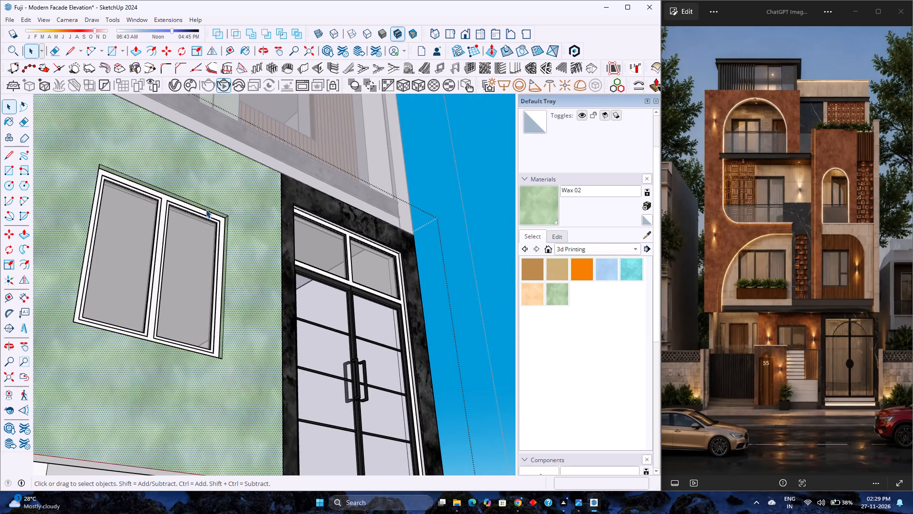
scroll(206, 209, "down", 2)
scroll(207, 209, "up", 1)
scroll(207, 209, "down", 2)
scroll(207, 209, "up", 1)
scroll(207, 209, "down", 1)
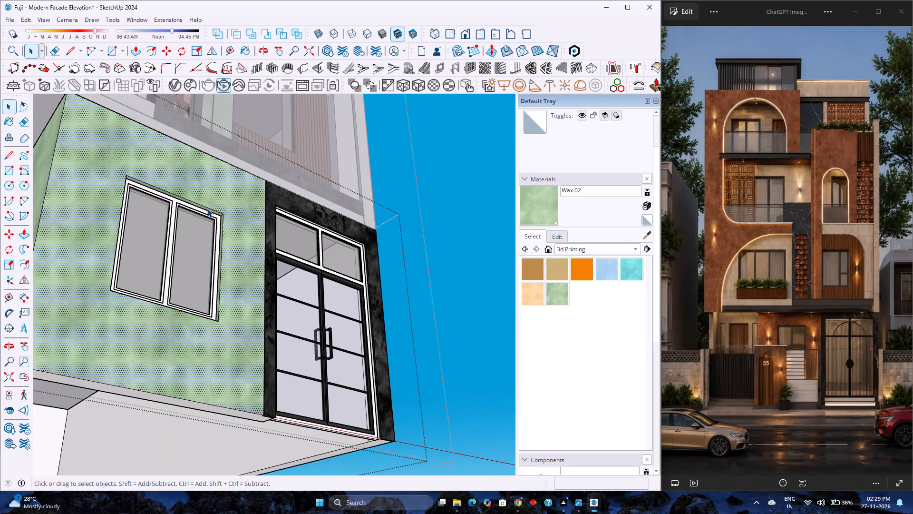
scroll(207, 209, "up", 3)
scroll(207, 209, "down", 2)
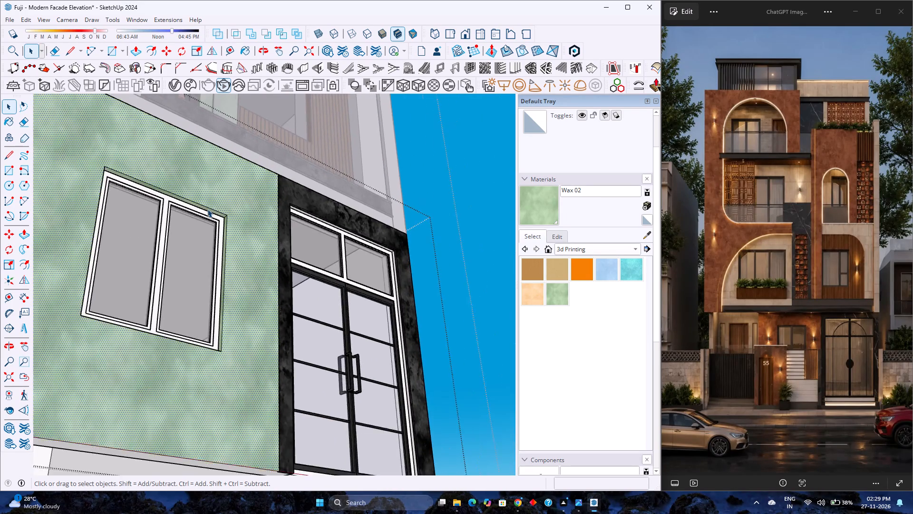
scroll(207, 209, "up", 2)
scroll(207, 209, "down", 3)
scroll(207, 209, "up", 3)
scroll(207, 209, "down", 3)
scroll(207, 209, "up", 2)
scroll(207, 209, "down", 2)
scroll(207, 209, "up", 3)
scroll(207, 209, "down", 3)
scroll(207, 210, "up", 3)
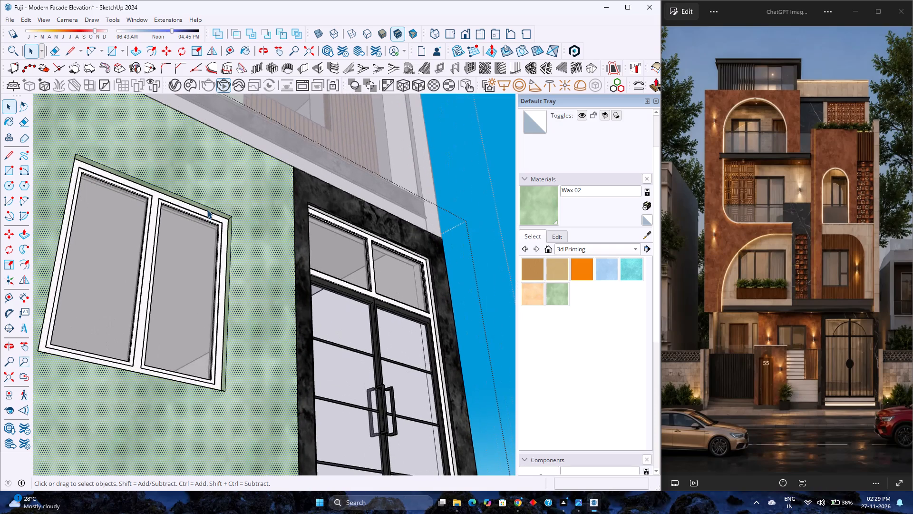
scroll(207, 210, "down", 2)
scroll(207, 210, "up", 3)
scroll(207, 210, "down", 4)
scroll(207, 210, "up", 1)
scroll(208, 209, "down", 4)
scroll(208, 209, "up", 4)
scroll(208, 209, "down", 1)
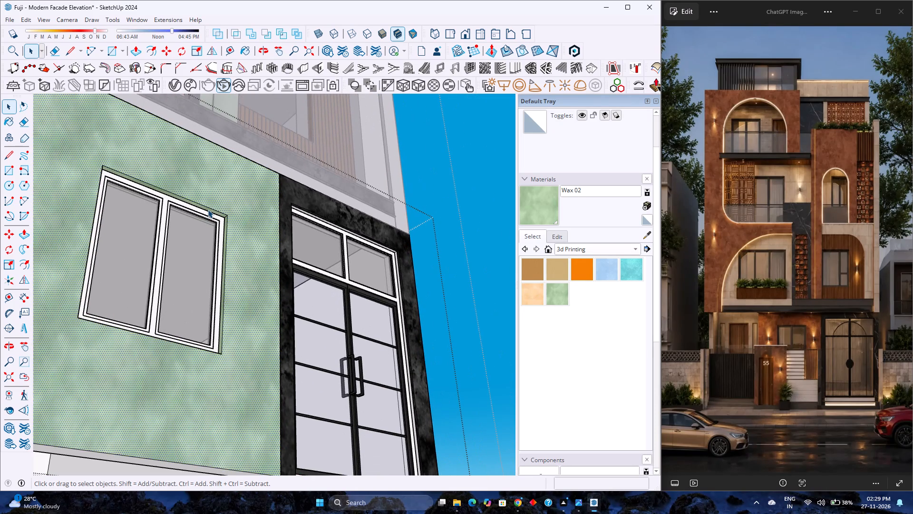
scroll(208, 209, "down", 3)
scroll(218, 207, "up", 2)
Exit the ground-floor group to return to the whole building.
scroll(218, 207, "down", 5)
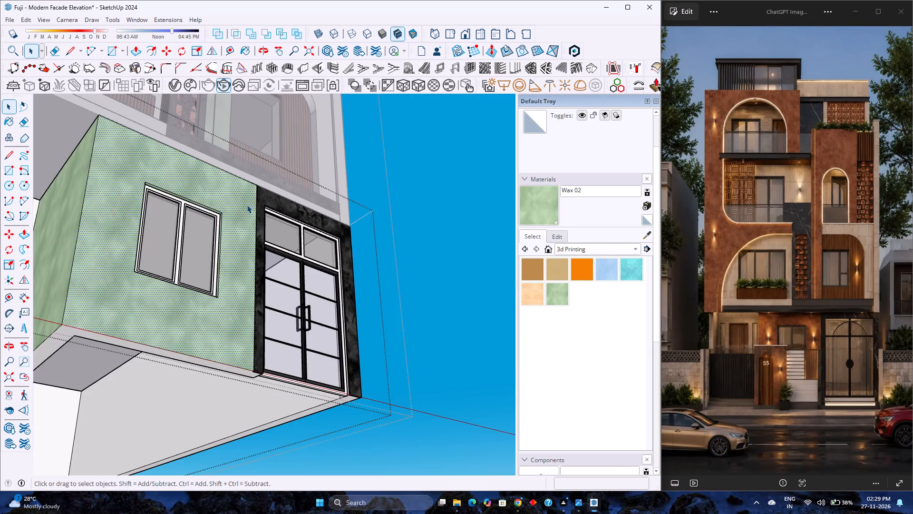
scroll(247, 205, "down", 3)
scroll(313, 196, "down", 3)
middle_click_drag(316, 196, 291, 259)
middle_click(291, 259)
scroll(297, 237, "down", 3)
middle_click_drag(333, 208, 266, 317)
left_click(370, 232)
scroll(369, 232, "down", 6)
middle_click_drag(361, 234, 308, 300)
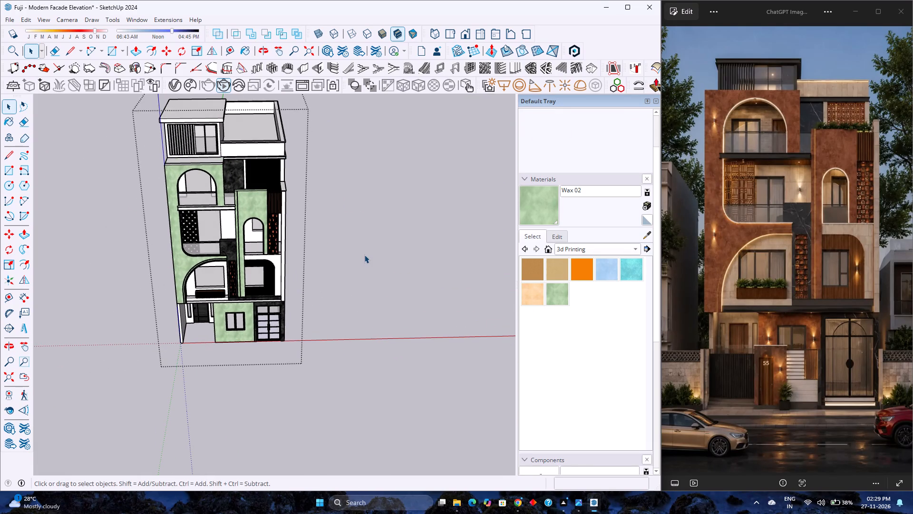
Recolour the Wax 02 material to terracotta with hue 14 and lightness 49.
left_click(559, 237)
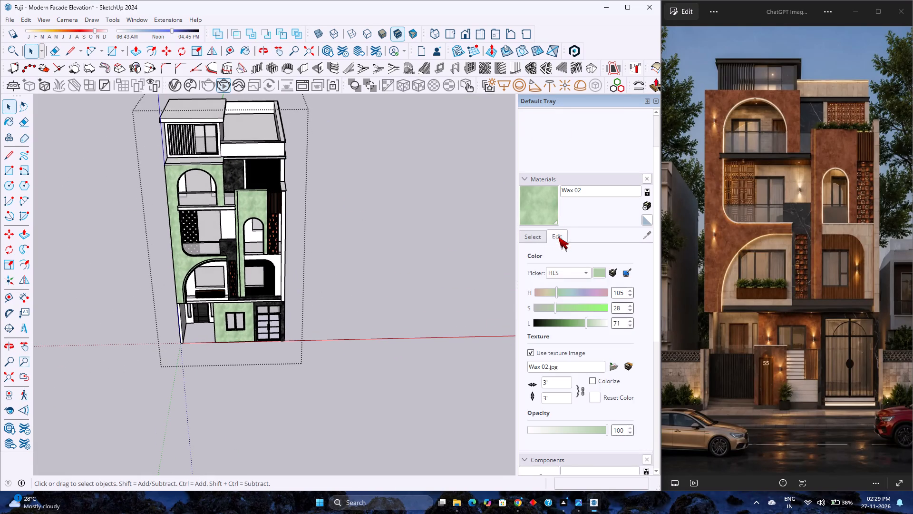
left_click_drag(556, 292, 538, 296)
left_click(554, 307)
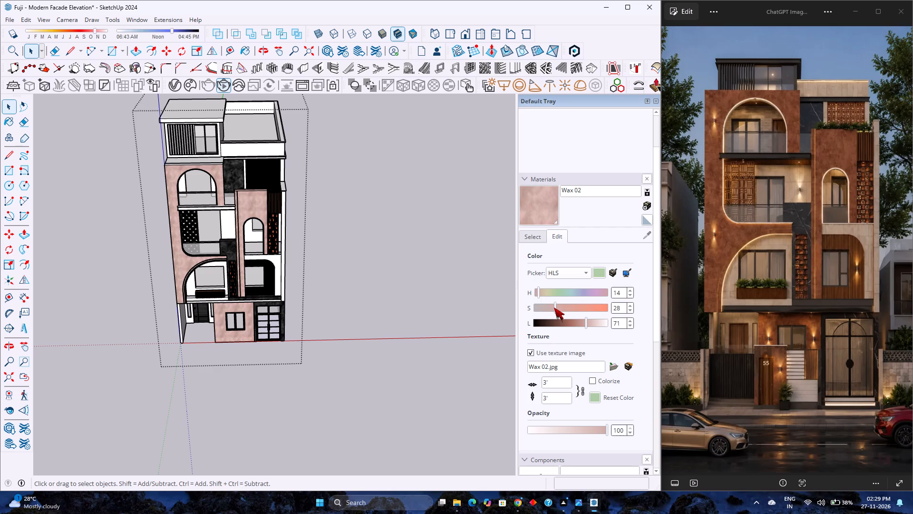
left_click_drag(582, 325, 570, 325)
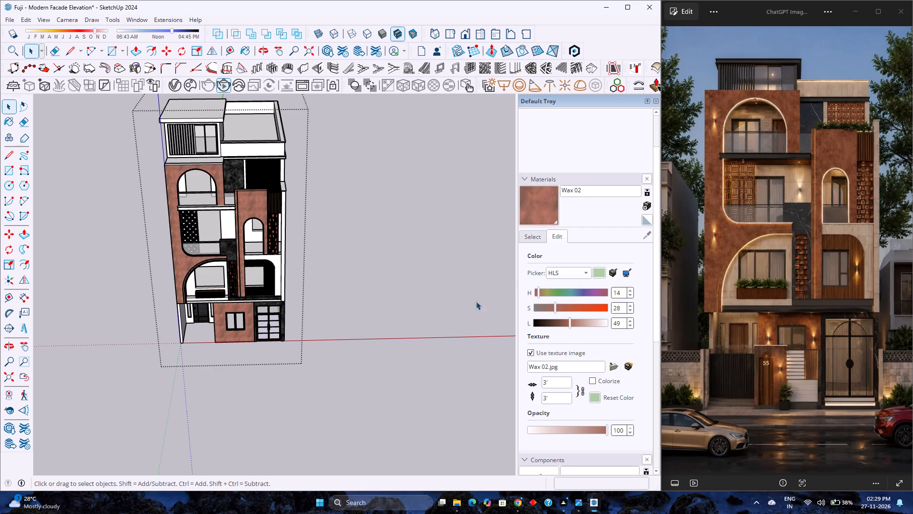
Adjust the Wax 02 material's colour to hue 11, saturation 30 and lightness 42, judging it in the front view.
scroll(427, 297, "down", 3)
left_click(469, 35)
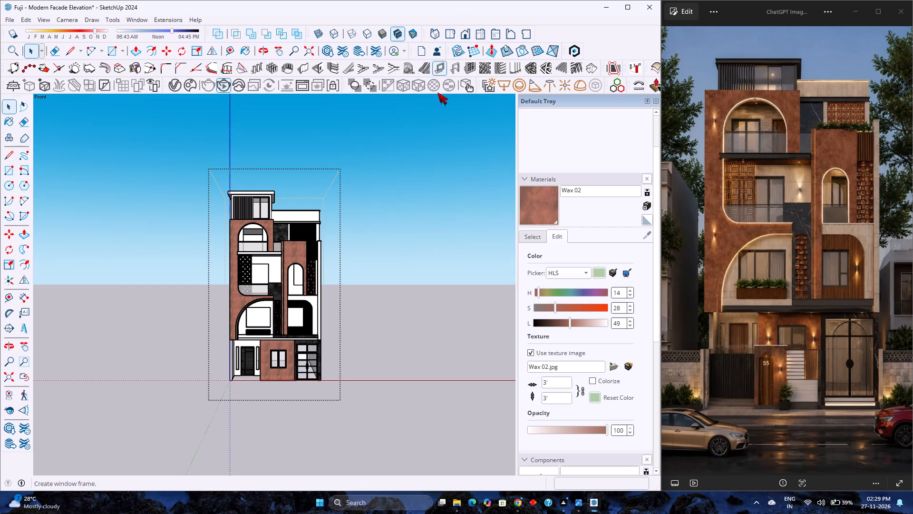
left_click(10, 378)
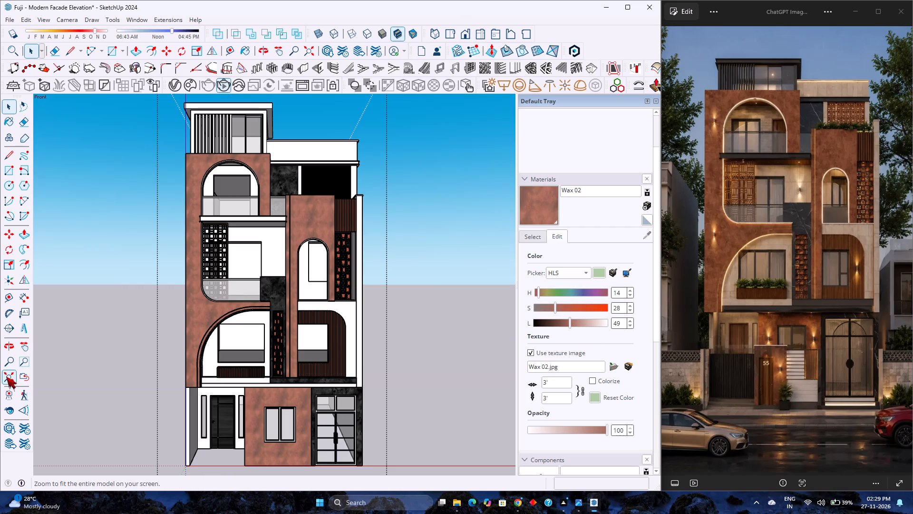
left_click(554, 306)
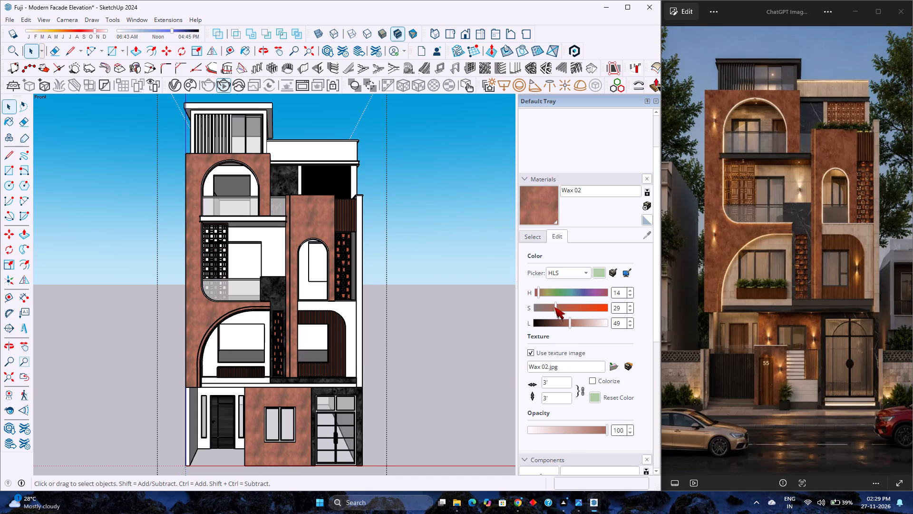
left_click(537, 291)
left_click(537, 291)
left_click_drag(563, 318, 558, 321)
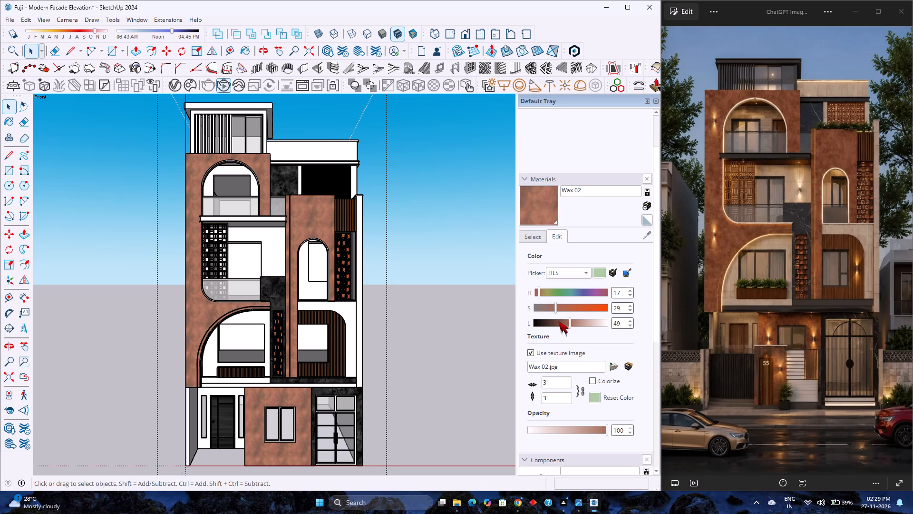
left_click_drag(558, 321, 553, 325)
left_click(562, 323)
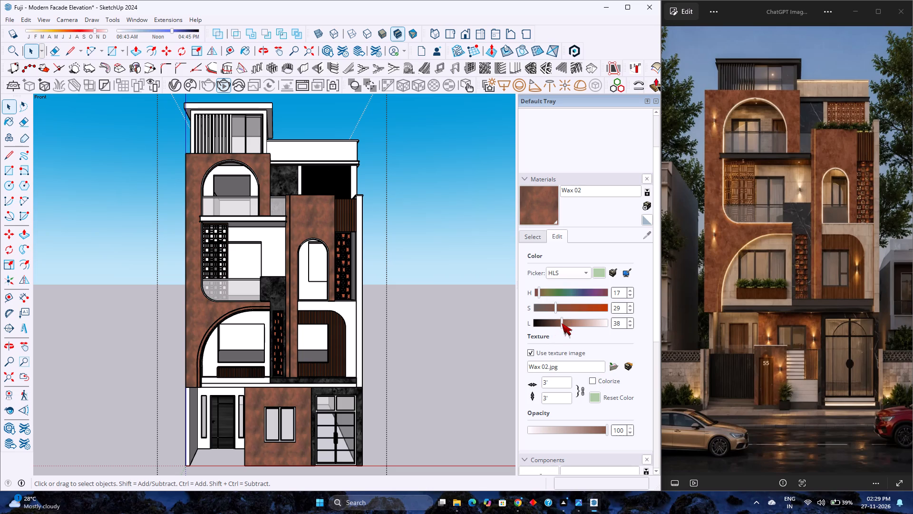
left_click(554, 306)
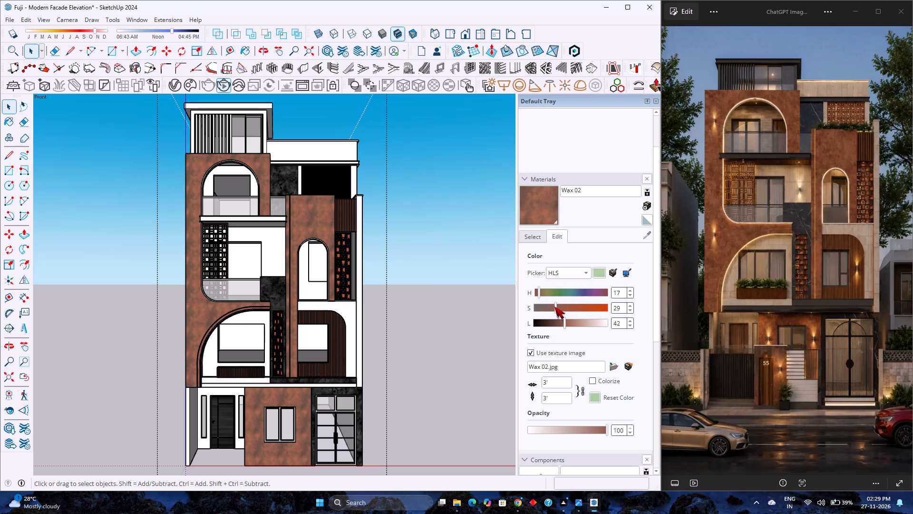
left_click(557, 309)
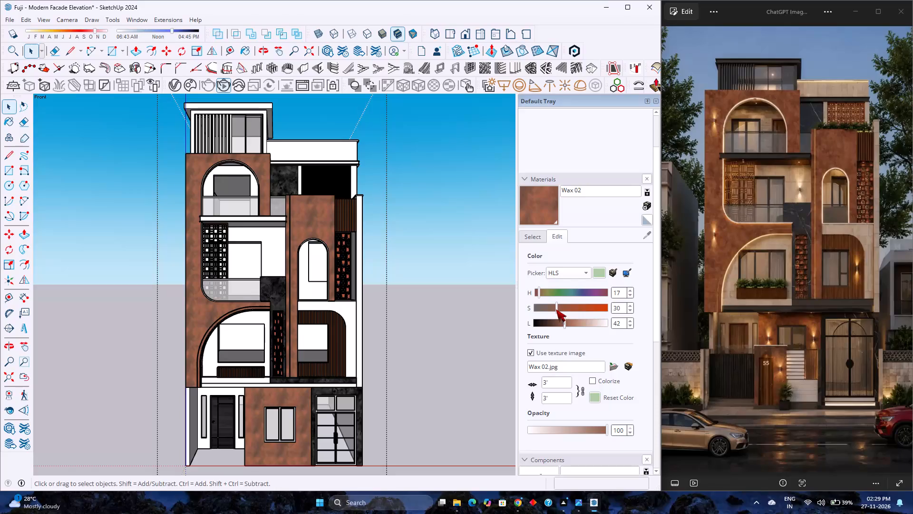
scroll(542, 291, "down", 2)
scroll(542, 291, "up", 2)
scroll(542, 291, "down", 2)
Examine the recoloured terracotta facade from the front and both sides, comparing it with the reference image.
scroll(541, 291, "up", 2)
scroll(541, 291, "down", 4)
scroll(540, 291, "up", 2)
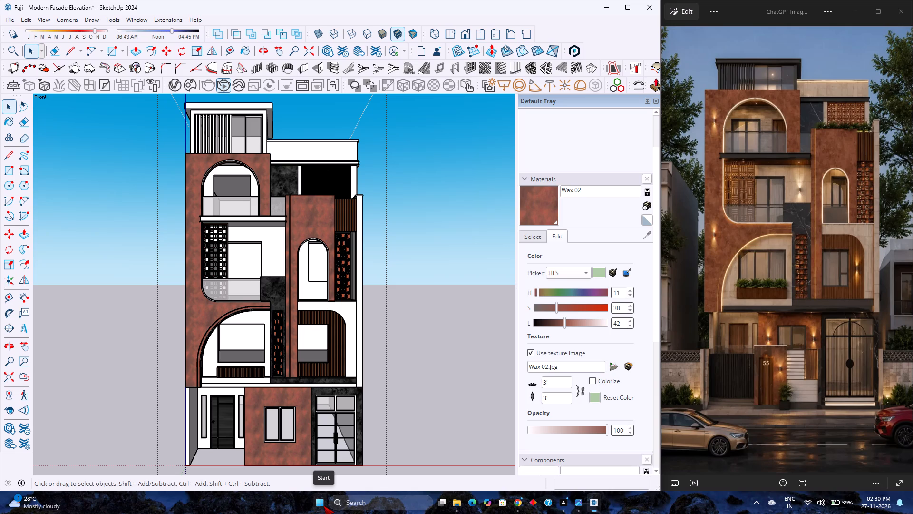
scroll(359, 336, "down", 4)
scroll(340, 412, "up", 7)
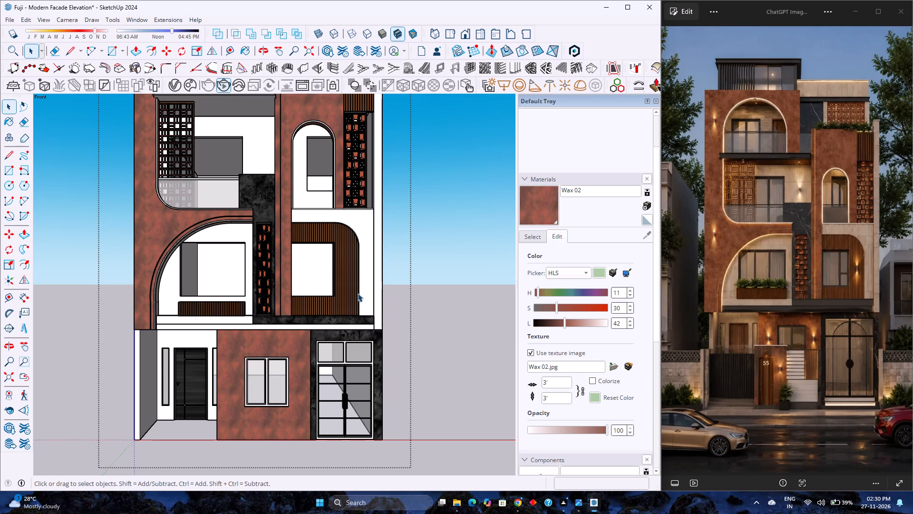
scroll(259, 332, "down", 10)
scroll(252, 327, "up", 2)
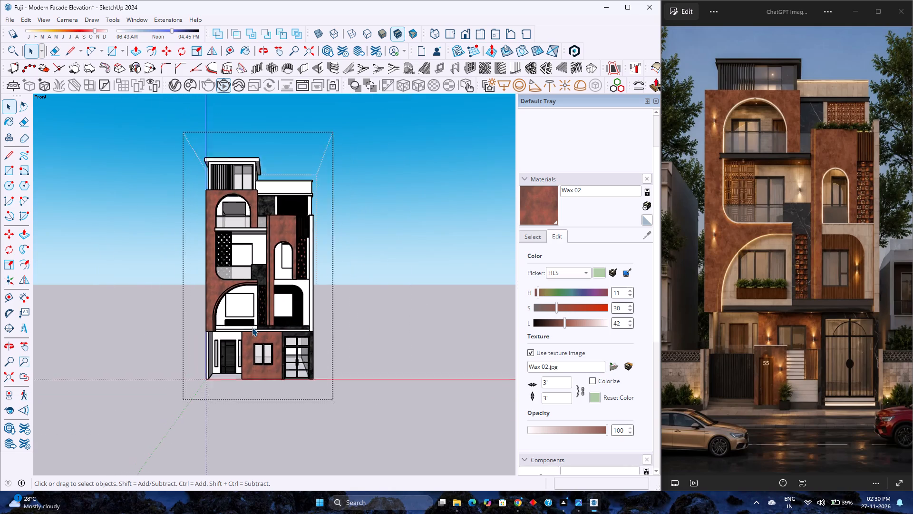
scroll(252, 327, "up", 2)
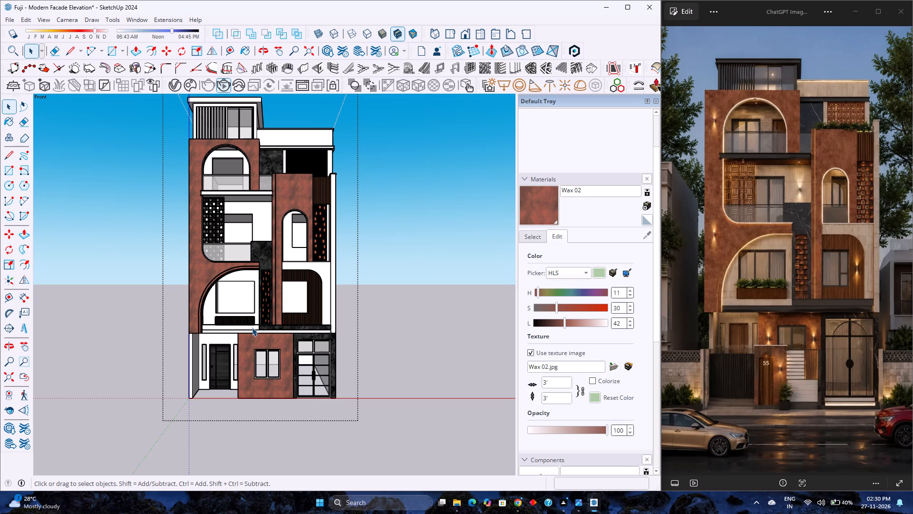
scroll(214, 229, "down", 4)
scroll(214, 229, "up", 5)
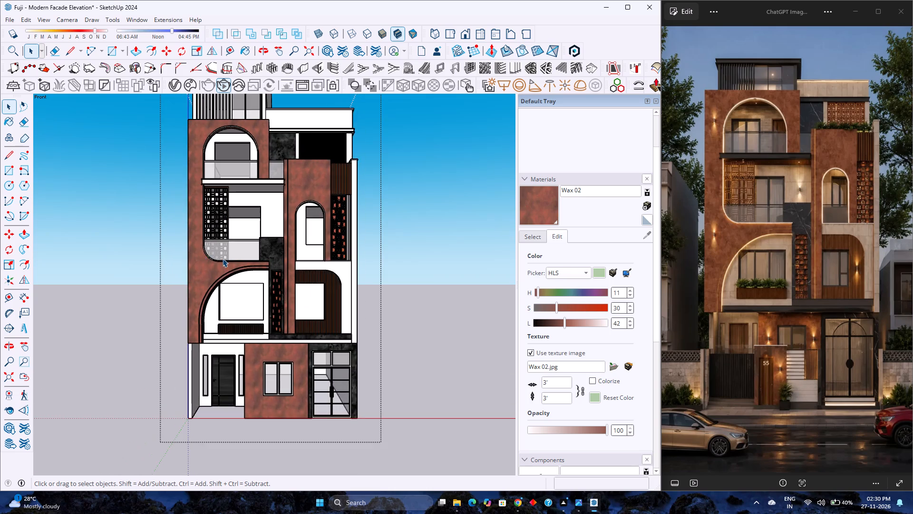
middle_click_drag(223, 259, 206, 339)
scroll(213, 305, "up", 6)
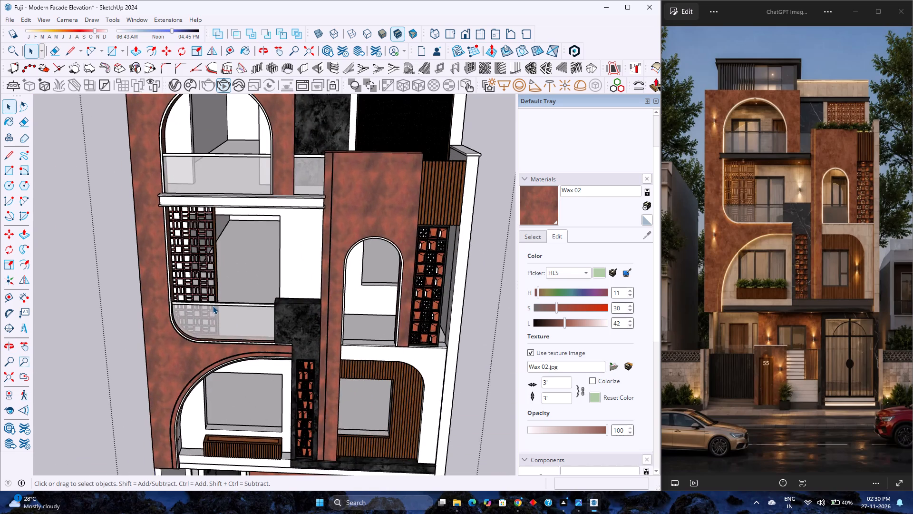
scroll(213, 306, "up", 5)
middle_click(212, 310)
middle_click_drag(209, 314, 169, 368)
middle_click(179, 365)
scroll(185, 362, "down", 5)
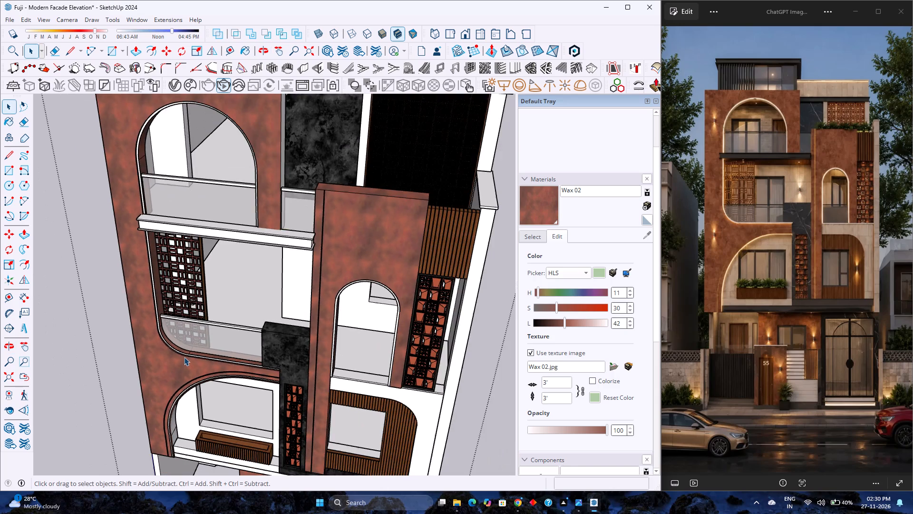
scroll(183, 356, "down", 1)
middle_click_drag(183, 356, 306, 331)
middle_click_drag(302, 332, 284, 335)
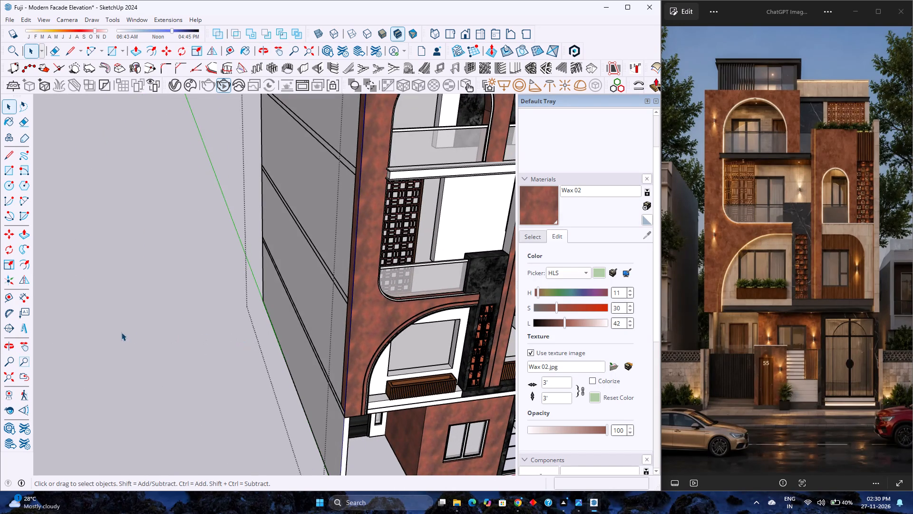
scroll(130, 332, "down", 4)
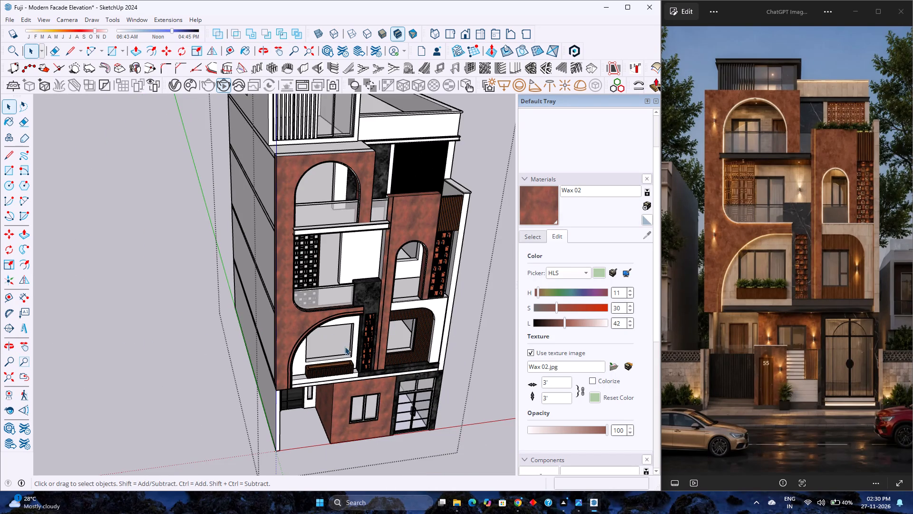
middle_click_drag(366, 368, 367, 288)
middle_click(367, 294)
middle_click(367, 295)
middle_click_drag(412, 315, 270, 305)
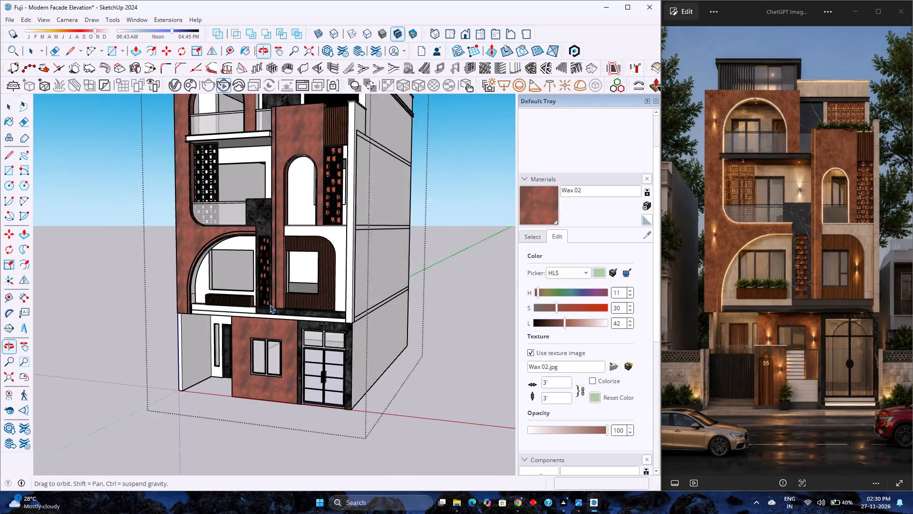
middle_click(270, 305)
middle_click_drag(270, 305, 270, 304)
scroll(269, 305, "down", 3)
scroll(268, 305, "up", 2)
scroll(315, 241, "up", 3)
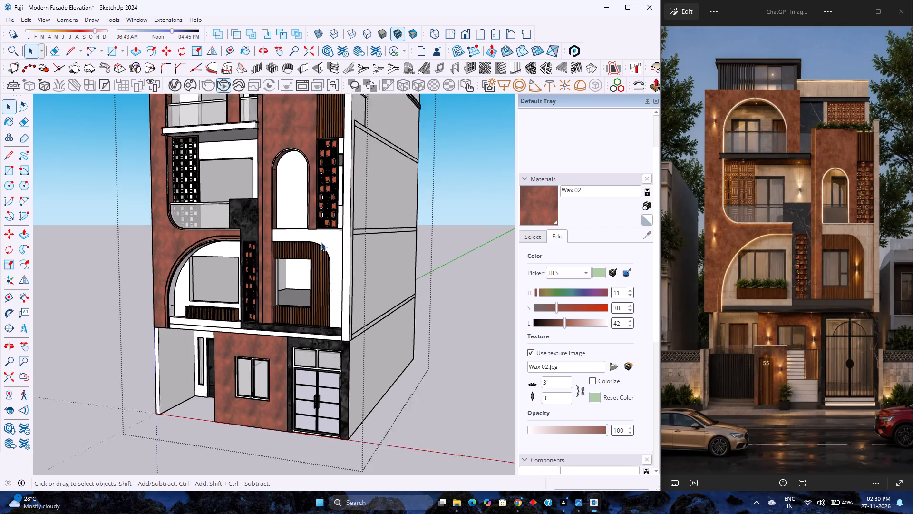
Inside the upper facade group, scale the jaali screen beside the narrow arched window wider along red to meet the side wall.
scroll(321, 242, "up", 3)
middle_click_drag(323, 255, 379, 310)
middle_click(379, 310)
scroll(293, 281, "down", 3)
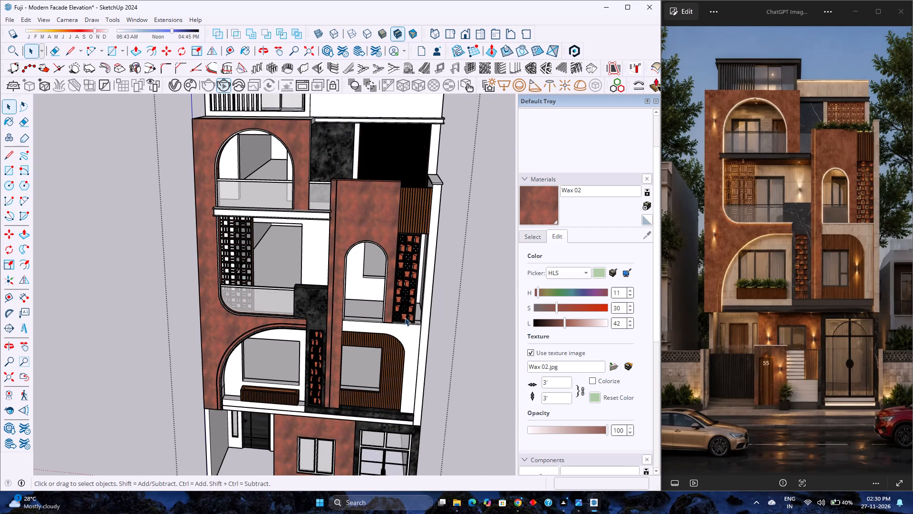
scroll(415, 310, "up", 3)
left_click(402, 301)
double_click(402, 301)
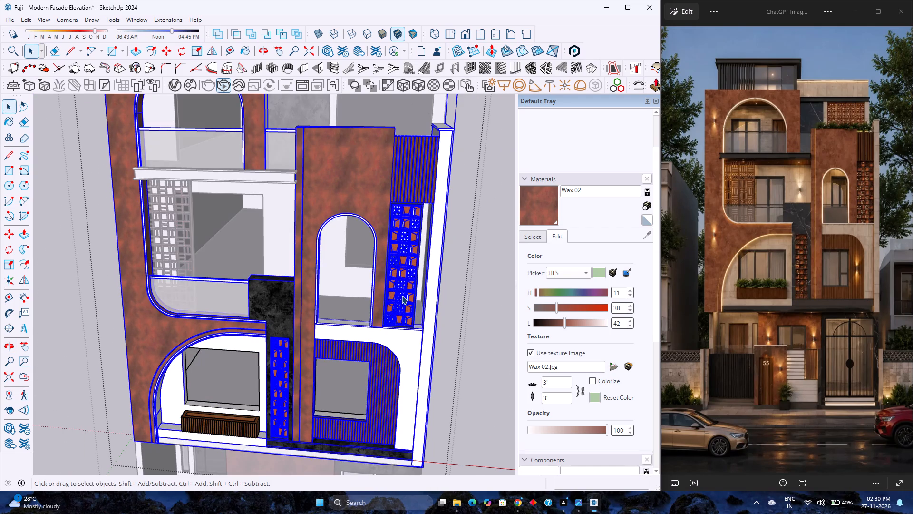
double_click(402, 295)
left_click(405, 289)
scroll(405, 289, "up", 5)
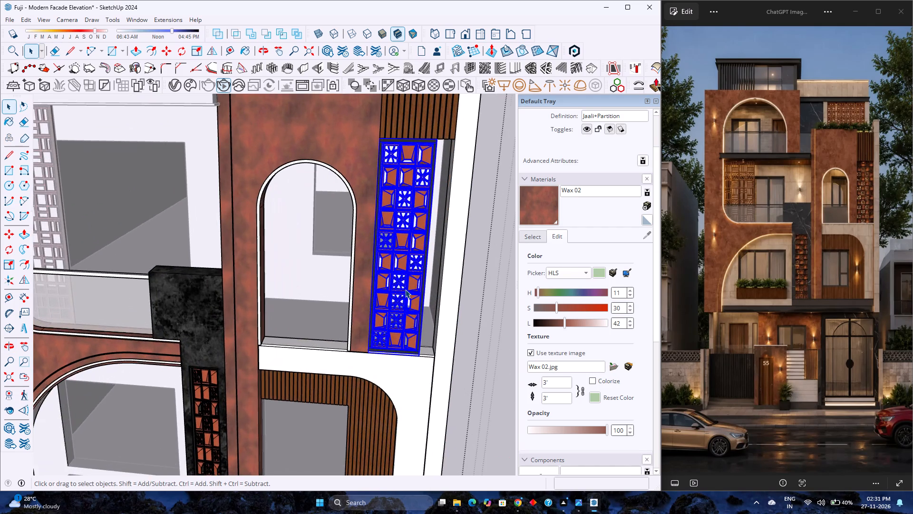
scroll(405, 289, "up", 3)
scroll(405, 289, "down", 3)
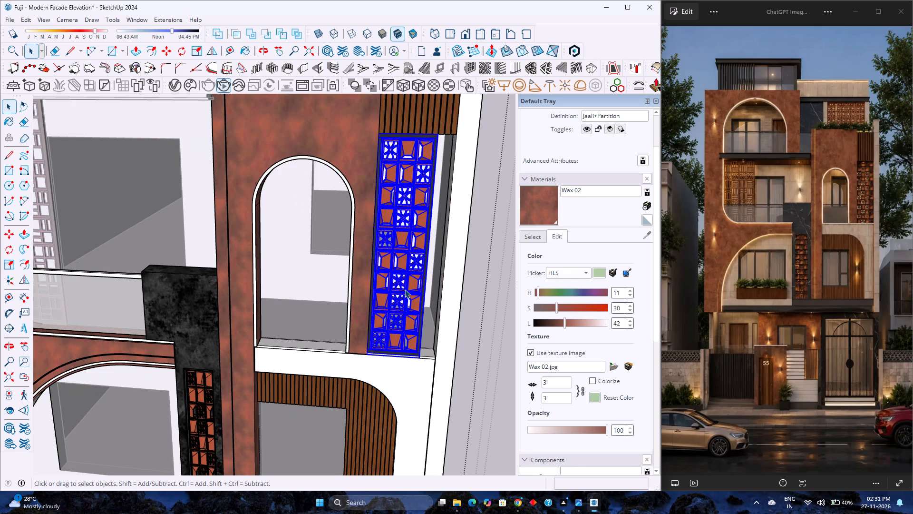
scroll(405, 289, "down", 2)
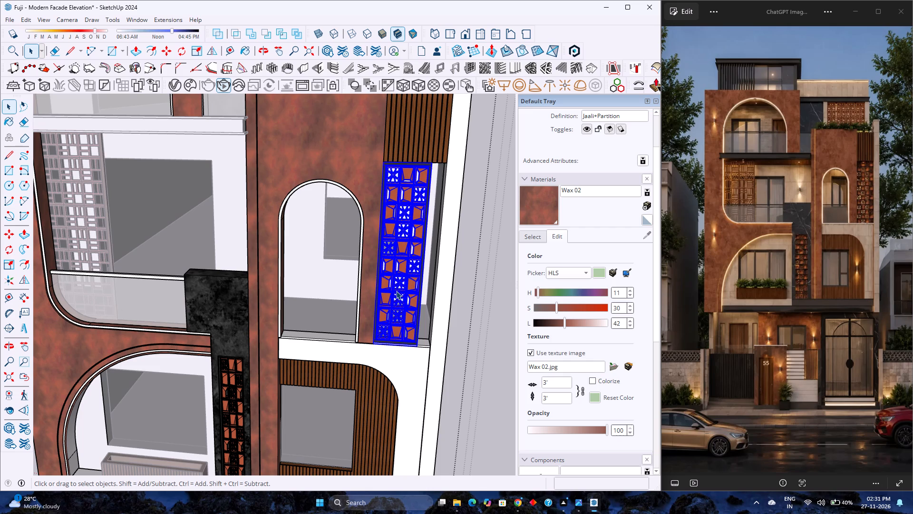
key("s")
middle_click_drag(432, 297, 376, 356)
middle_click(376, 356)
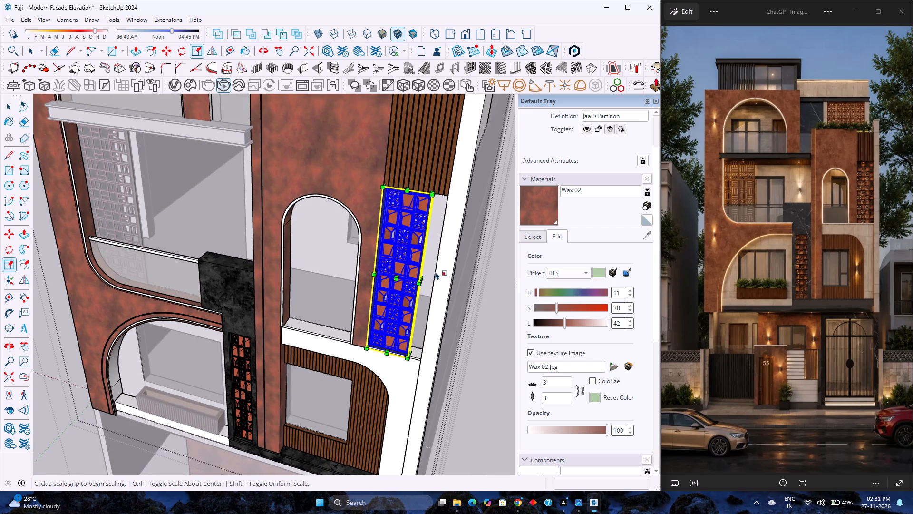
scroll(427, 276, "up", 3)
left_click(420, 281)
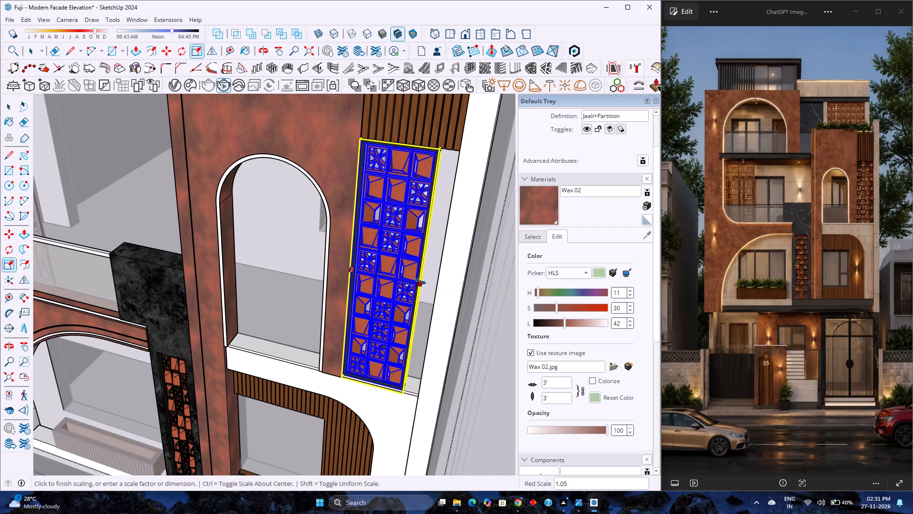
left_click(459, 149)
scroll(408, 239, "down", 3)
middle_click_drag(401, 277, 478, 234)
key("space")
scroll(388, 258, "down", 2)
left_click(457, 273)
Save the model with the widened jaali screen.
scroll(417, 275, "down", 3)
middle_click_drag(398, 302, 376, 260)
scroll(376, 259, "down", 4)
middle_click_drag(378, 280, 375, 246)
middle_click(375, 245)
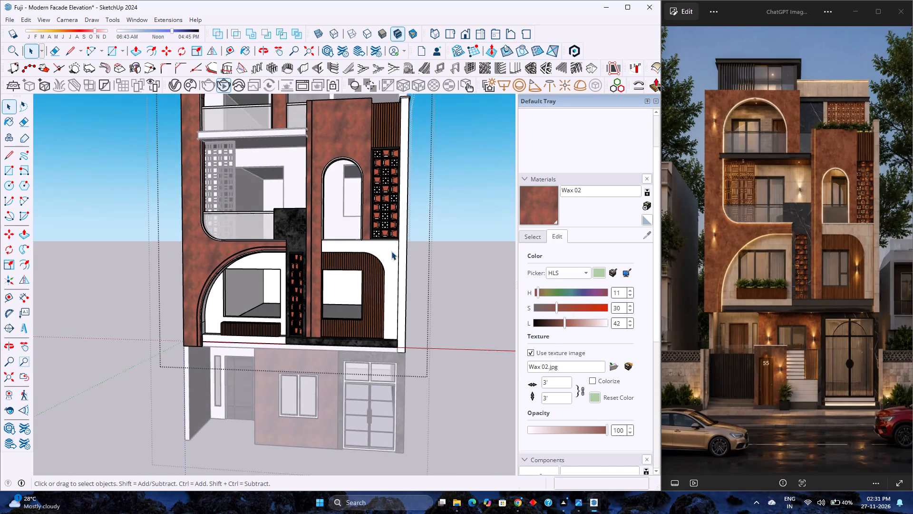
scroll(391, 252, "down", 3)
scroll(338, 249, "down", 3)
middle_click_drag(339, 250, 379, 280)
middle_click(379, 280)
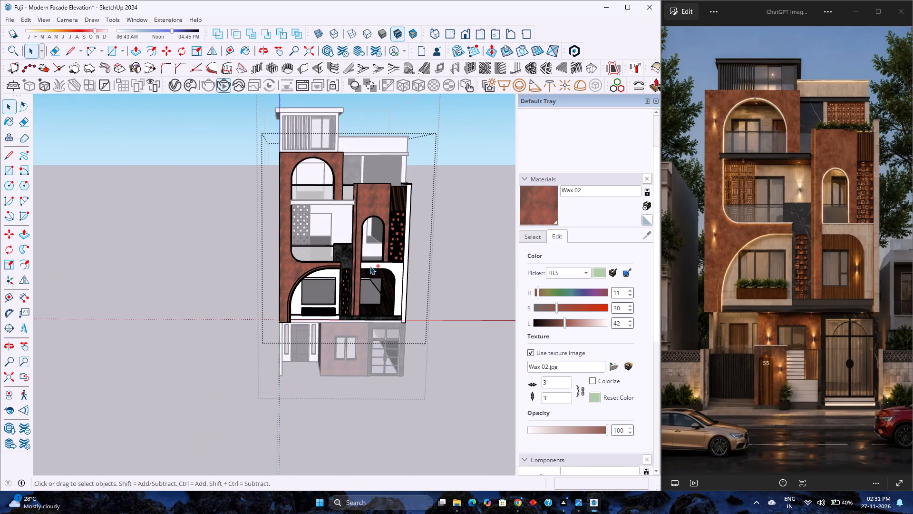
key("ctrl+s")
Exit the upper facade group to return to the whole building.
scroll(379, 227, "up", 5)
scroll(379, 227, "down", 2)
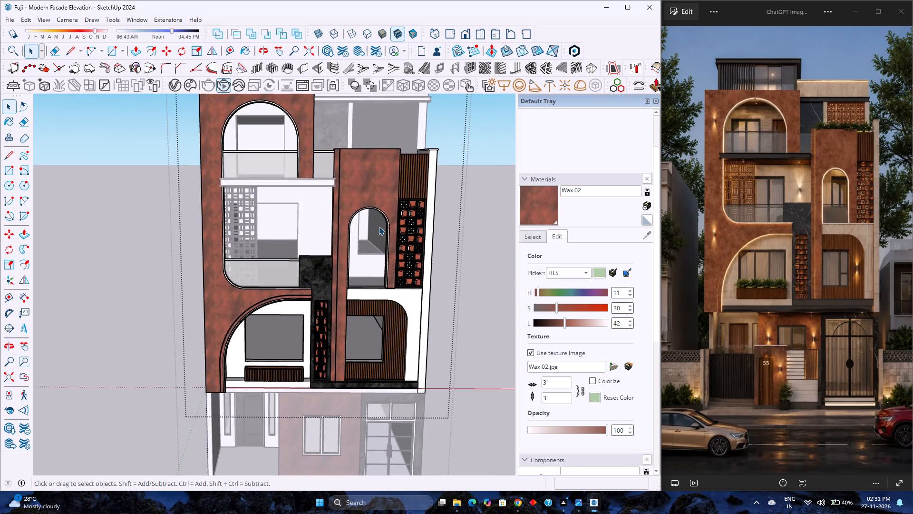
scroll(379, 227, "down", 1)
scroll(379, 227, "up", 2)
scroll(331, 261, "down", 2)
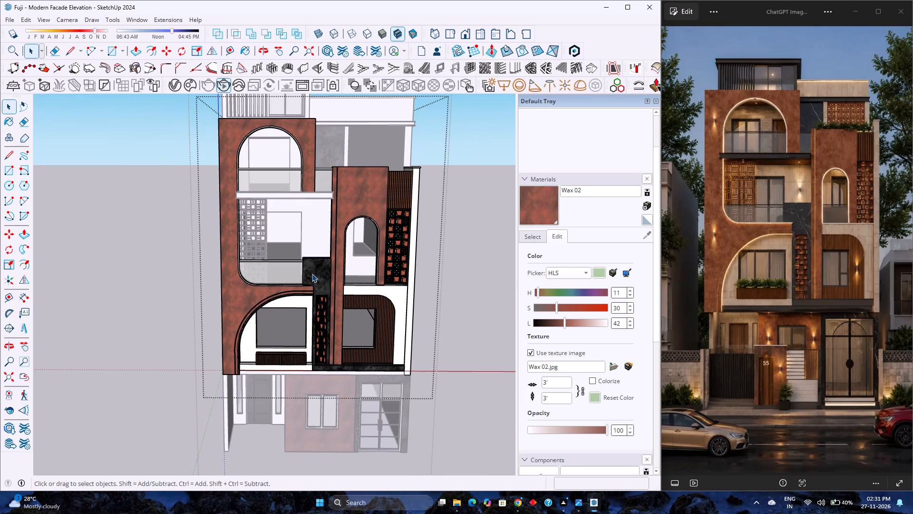
left_click(473, 293)
Compare the wall finish and ledge of the arched planter-window bay in the reference image with the model.
scroll(767, 271, "up", 1)
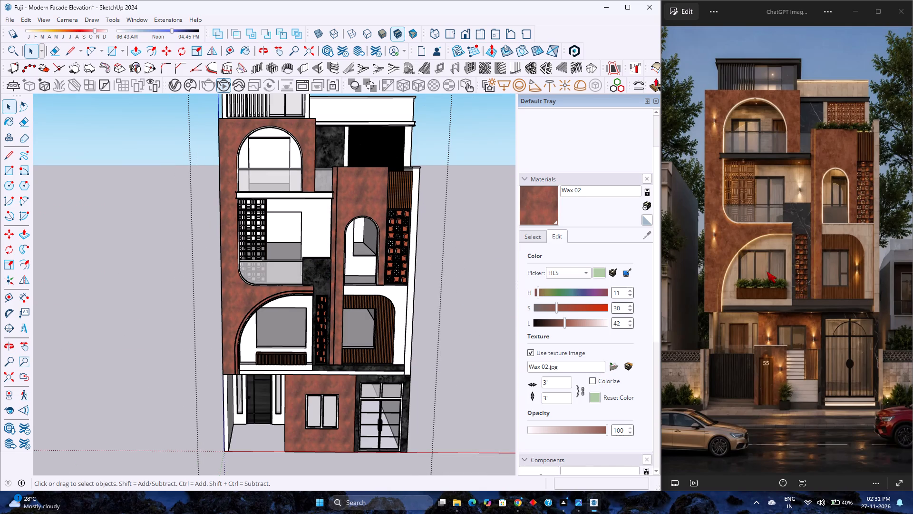
scroll(767, 271, "up", 10)
middle_click_drag(768, 274, 853, 269)
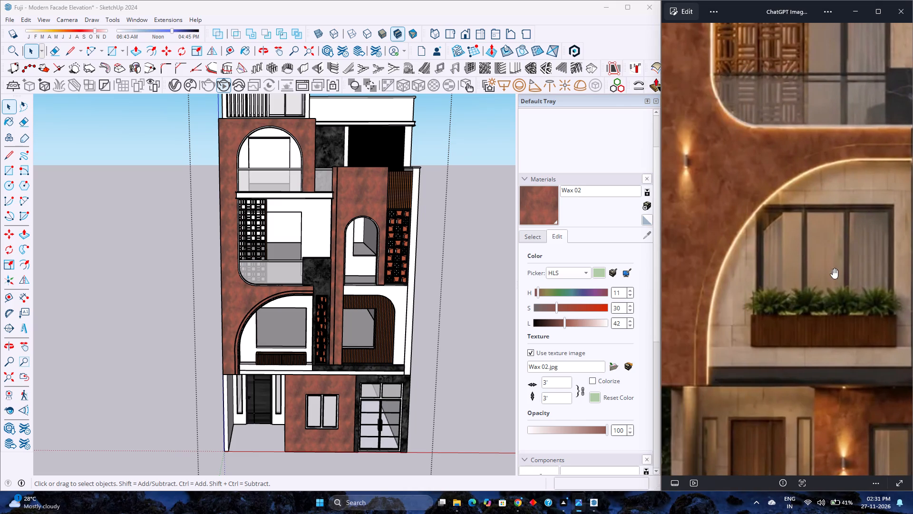
scroll(260, 355, "up", 2)
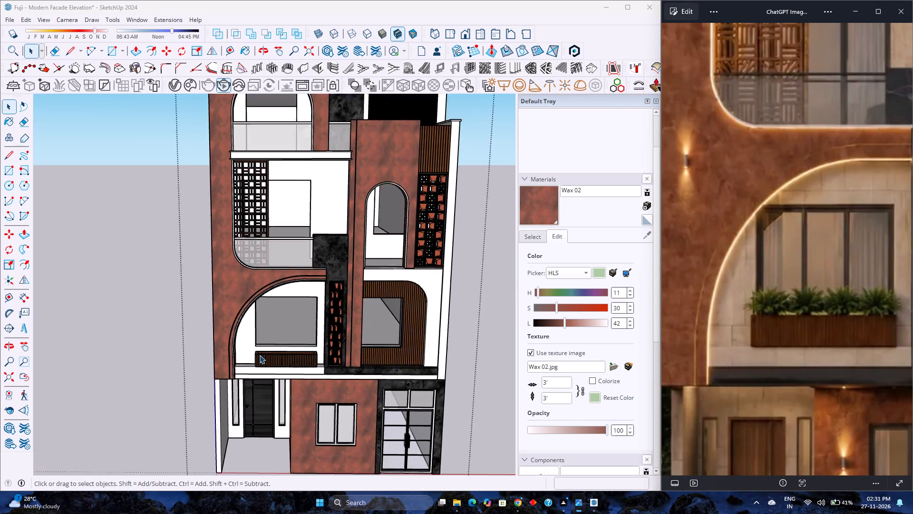
scroll(260, 355, "up", 8)
middle_click_drag(233, 358, 230, 359)
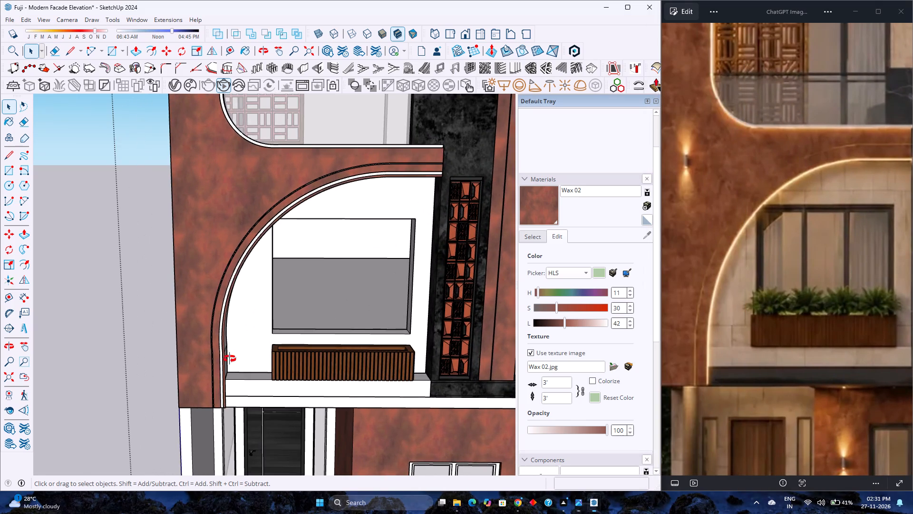
middle_click_drag(230, 359, 183, 334)
middle_click(183, 334)
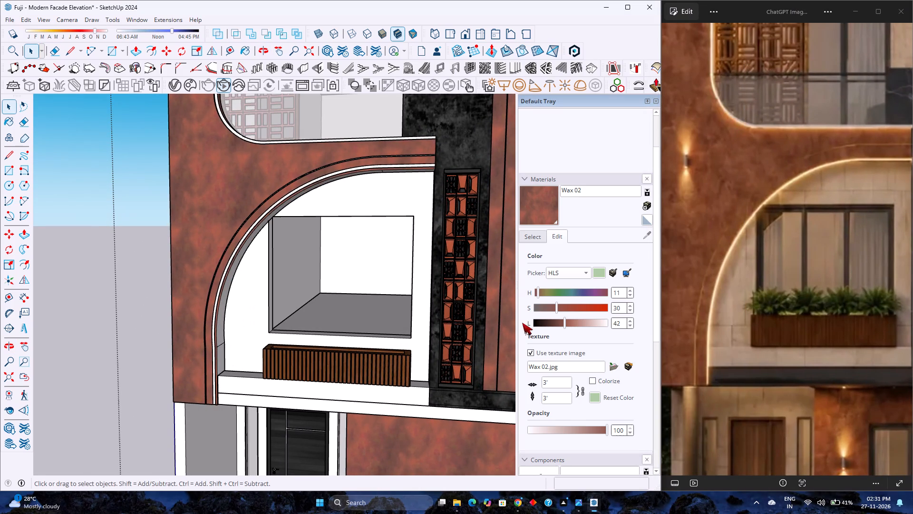
Open the Tile material collection and, inside the upper facade group, select the white ledge beneath the slatted planter.
left_click(537, 241)
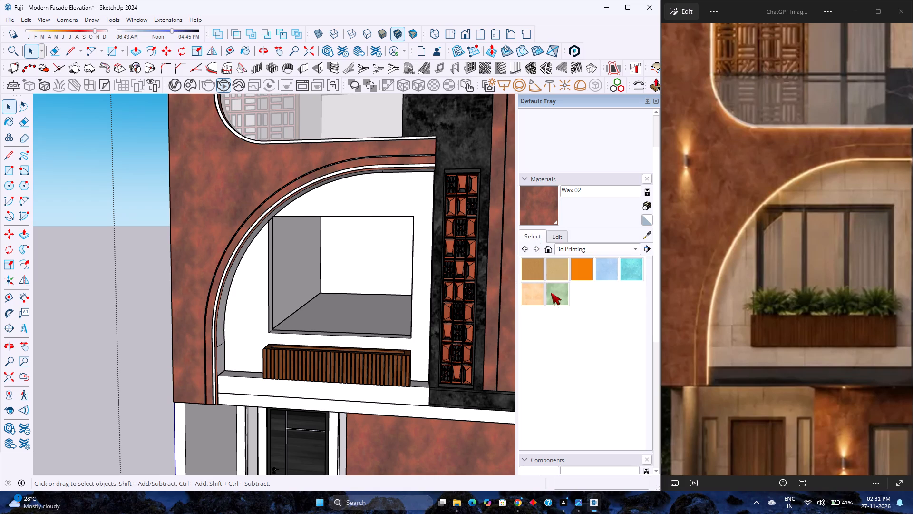
left_click(591, 249)
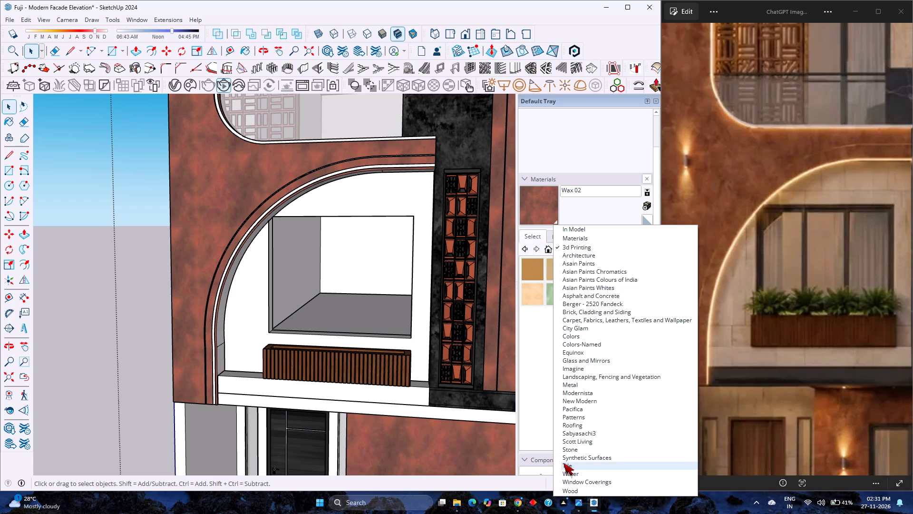
left_click(563, 463)
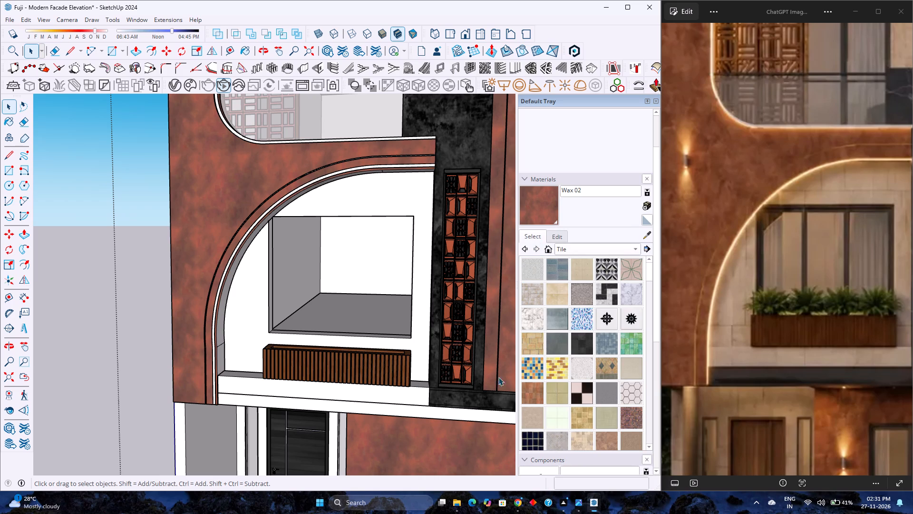
left_click(369, 391)
left_click(369, 391)
left_click(369, 392)
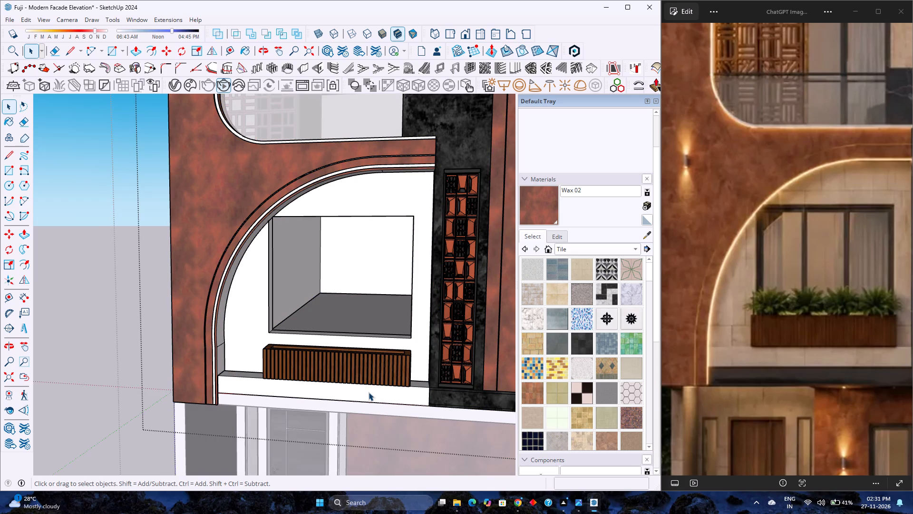
left_click(369, 392)
left_click(369, 392)
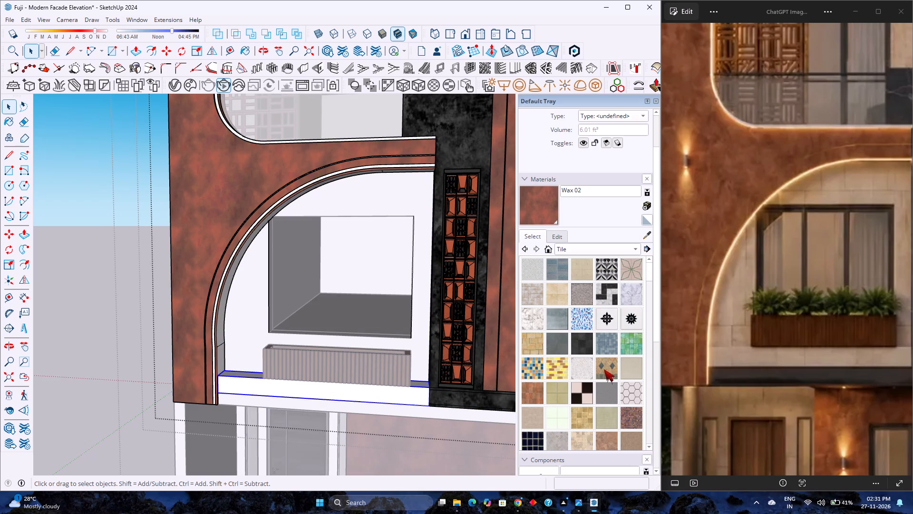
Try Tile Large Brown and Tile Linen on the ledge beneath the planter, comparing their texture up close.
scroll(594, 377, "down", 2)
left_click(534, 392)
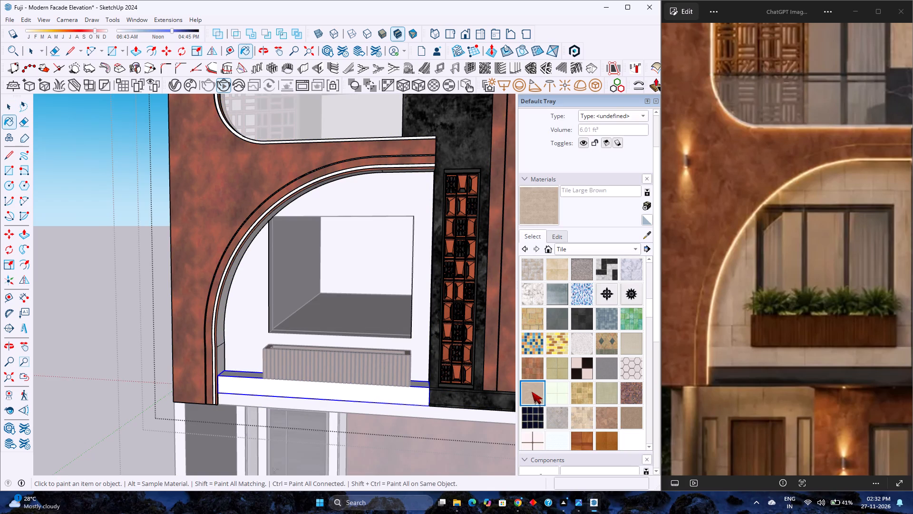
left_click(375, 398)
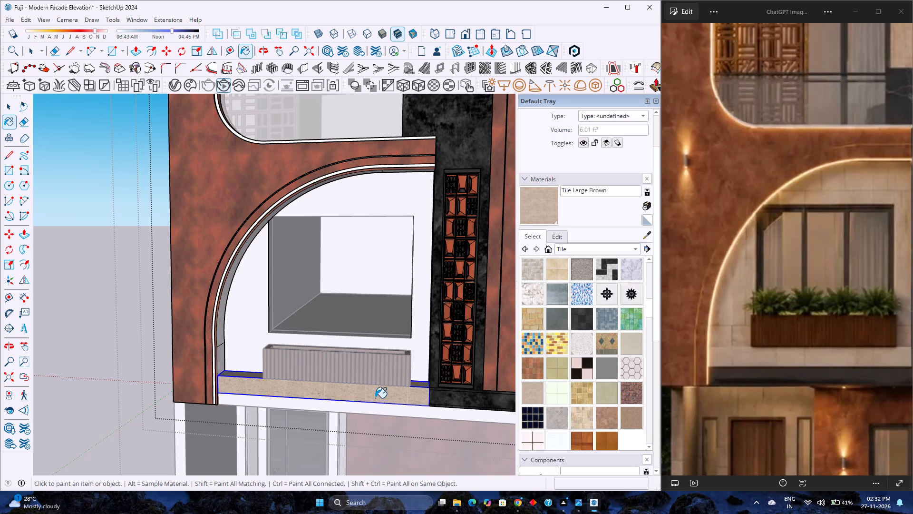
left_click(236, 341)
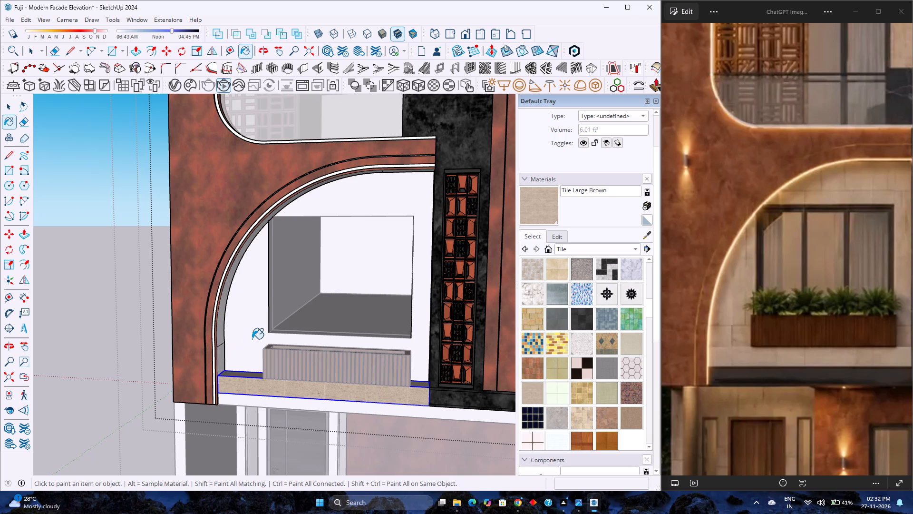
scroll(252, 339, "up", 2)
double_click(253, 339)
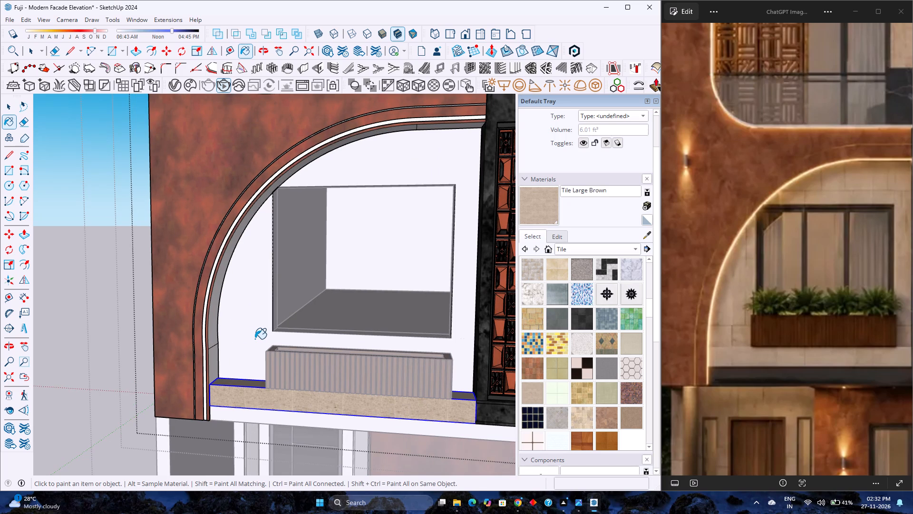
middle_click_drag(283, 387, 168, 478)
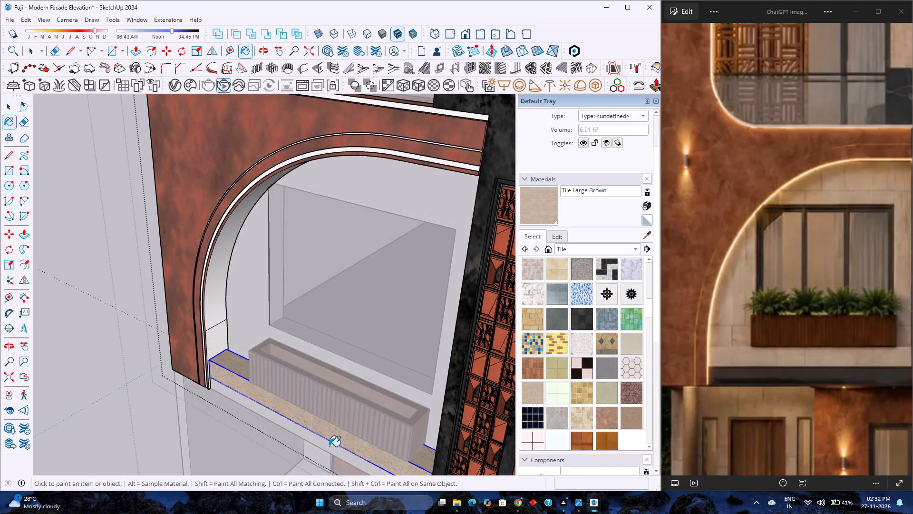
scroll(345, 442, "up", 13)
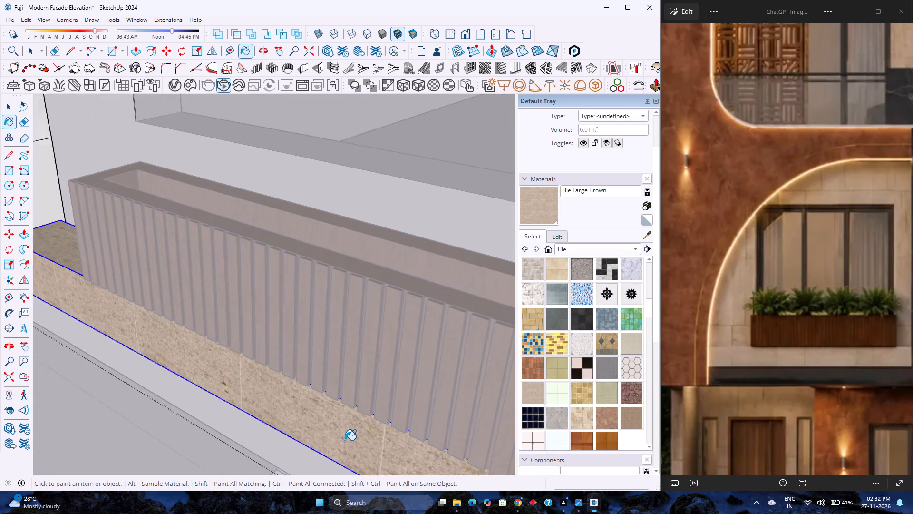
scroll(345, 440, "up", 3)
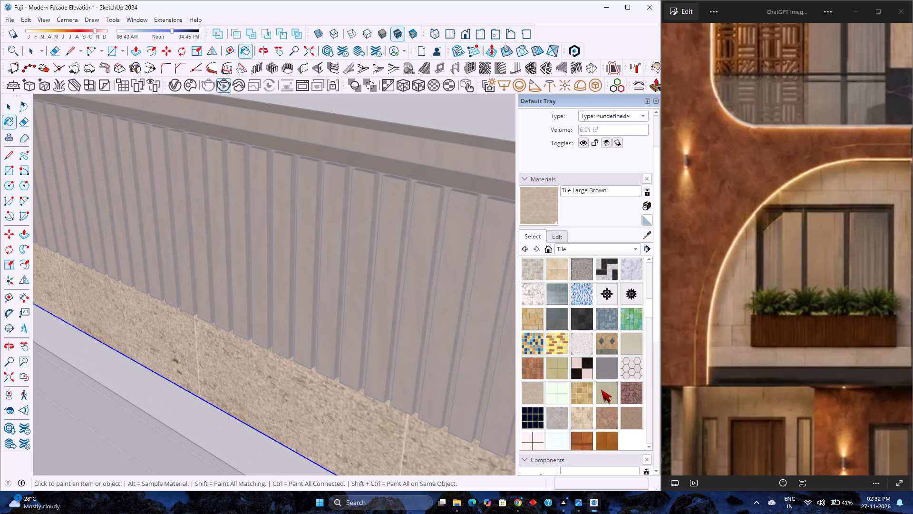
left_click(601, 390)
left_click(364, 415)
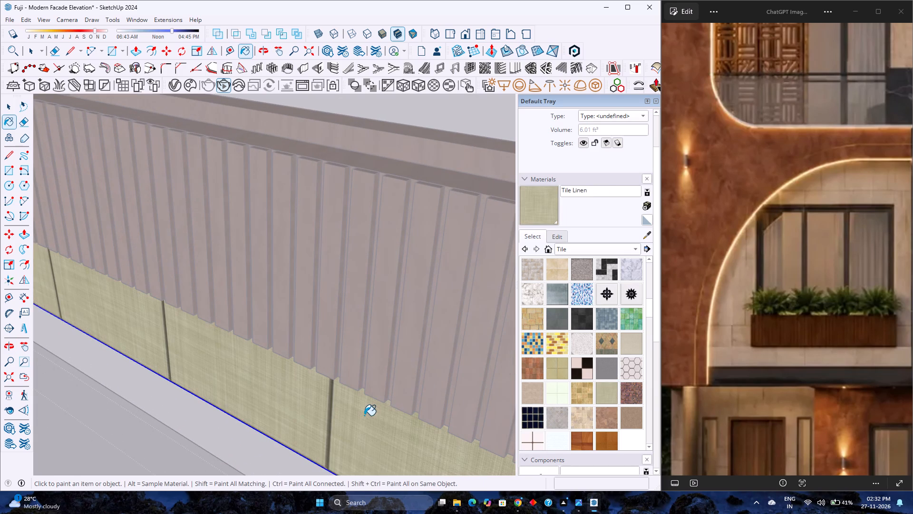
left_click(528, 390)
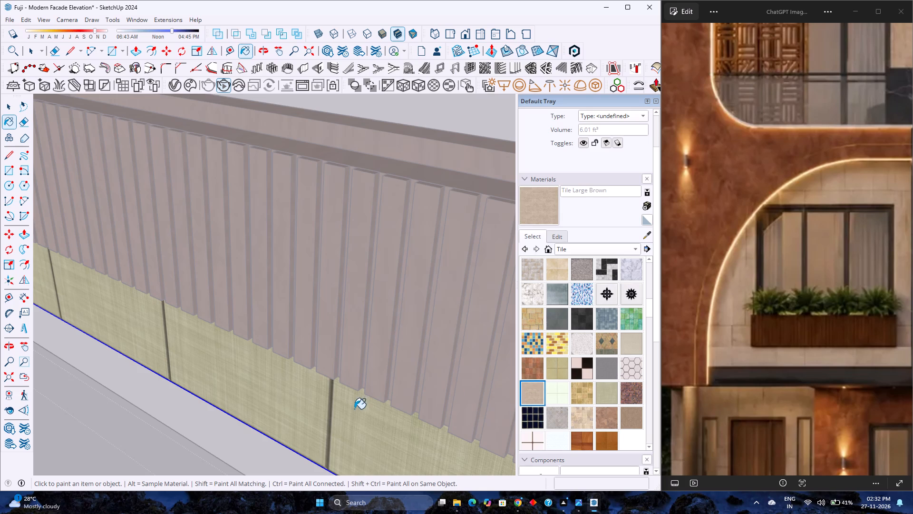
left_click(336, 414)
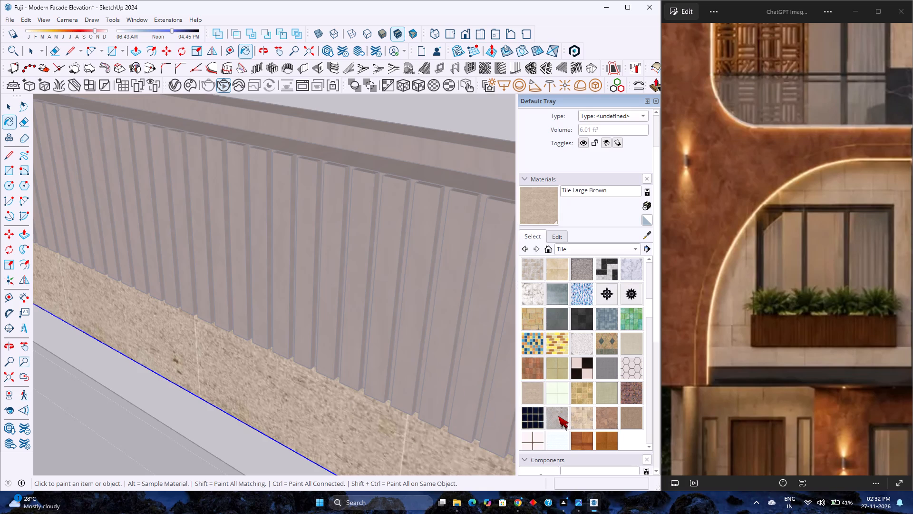
Paint the ledge beneath the planter with Tile Various Tan and leave the ledge group.
left_click(584, 416)
left_click(317, 420)
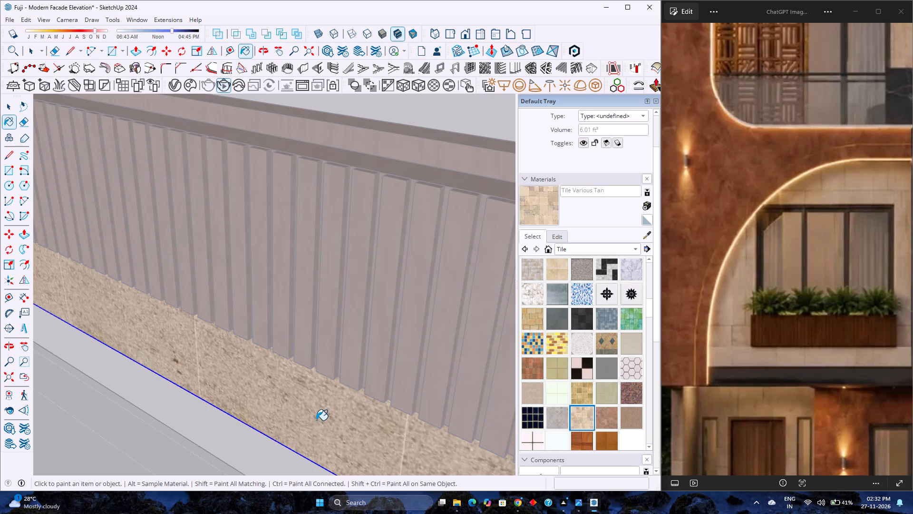
scroll(402, 408, "down", 16)
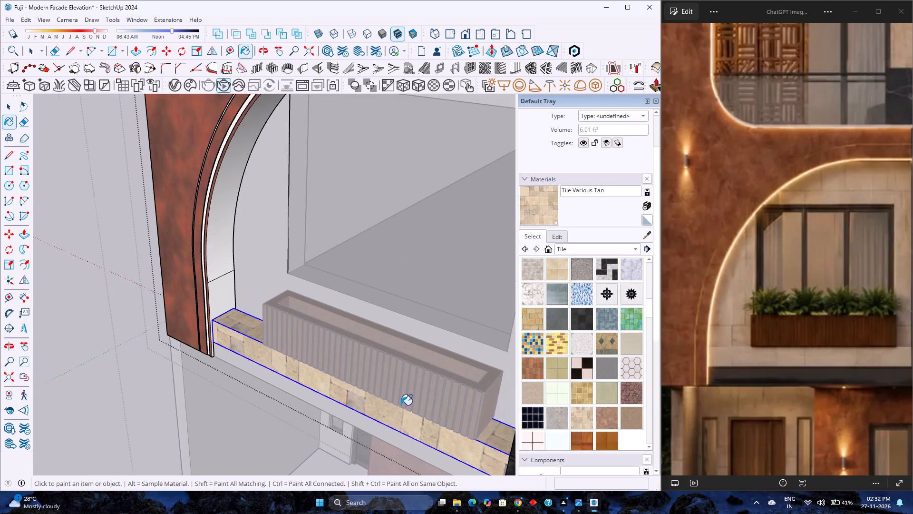
scroll(352, 403, "down", 7)
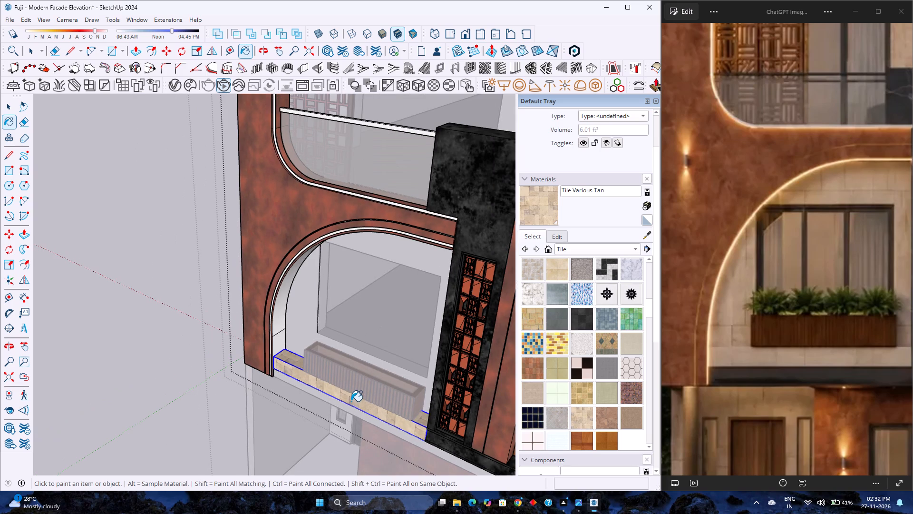
key("space")
key("Escape")
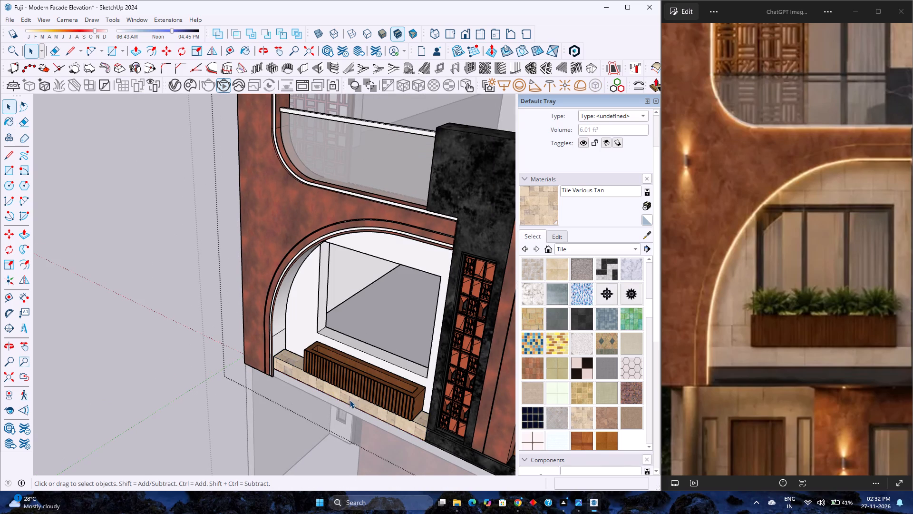
Paint the white wall around the window opening in the arched planter bay with Tile Various Tan.
double_click(307, 322)
scroll(307, 322, "up", 2)
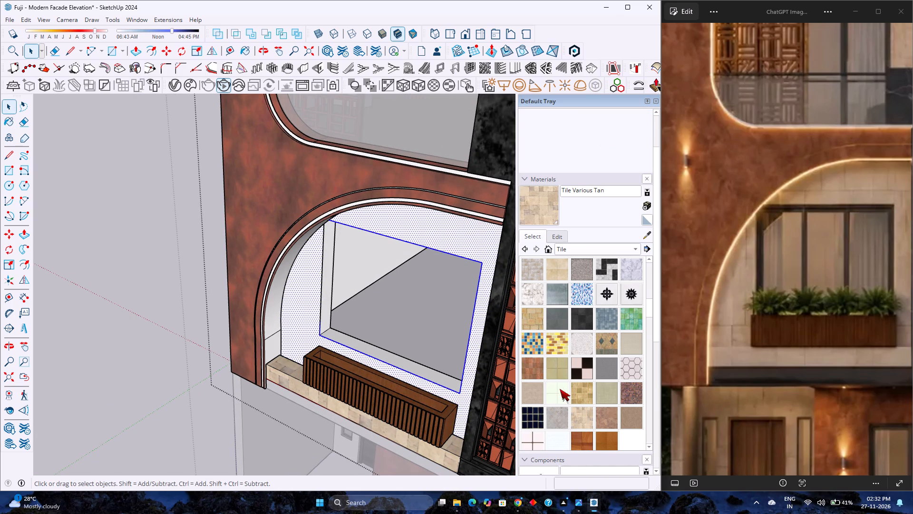
left_click(541, 208)
left_click(315, 338)
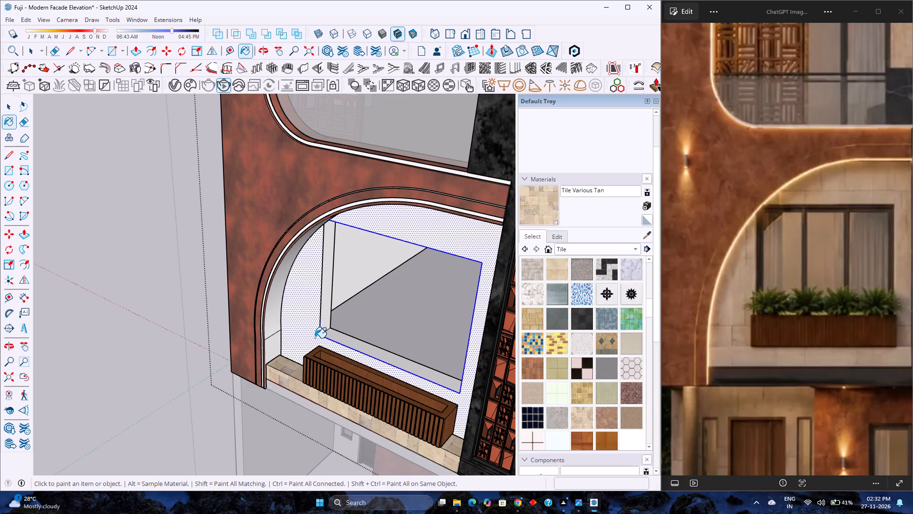
scroll(295, 348, "down", 4)
key("space")
scroll(295, 348, "down", 4)
key("Escape")
Examine the tan-tiled arched bay within the whole facade from the side and the front.
scroll(295, 348, "up", 1)
scroll(295, 348, "down", 1)
middle_click_drag(427, 382, 359, 370)
middle_click(311, 387)
middle_click_drag(311, 387, 325, 385)
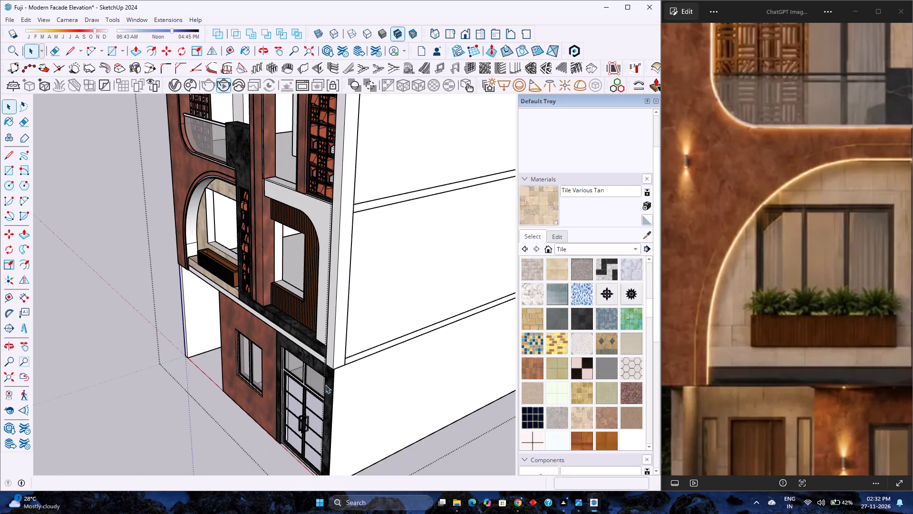
middle_click_drag(325, 385, 514, 363)
scroll(327, 375, "down", 3)
middle_click_drag(251, 384, 472, 368)
scroll(367, 363, "down", 4)
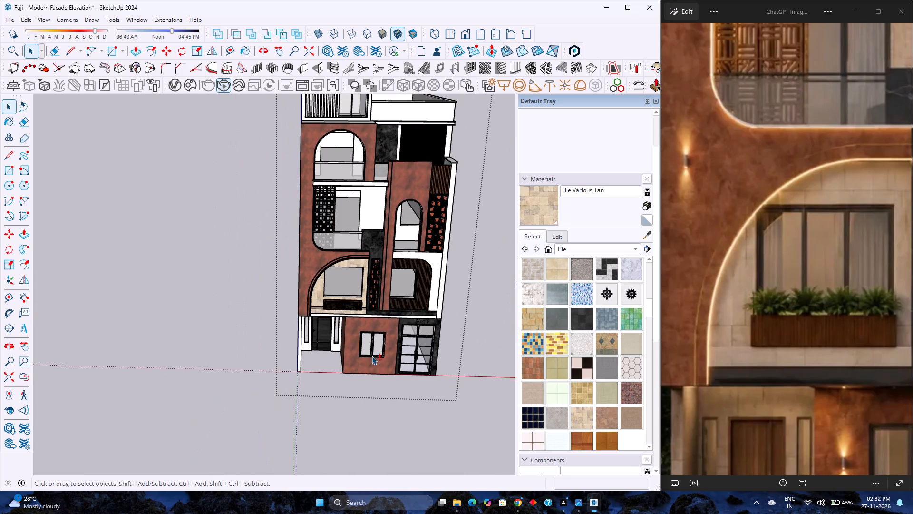
Inside the upper facade group, paint the white surround of the wood-slatted window bay with Tile Various Tan.
middle_click_drag(372, 356, 350, 442, "shift")
scroll(392, 383, "up", 4)
left_click(423, 338)
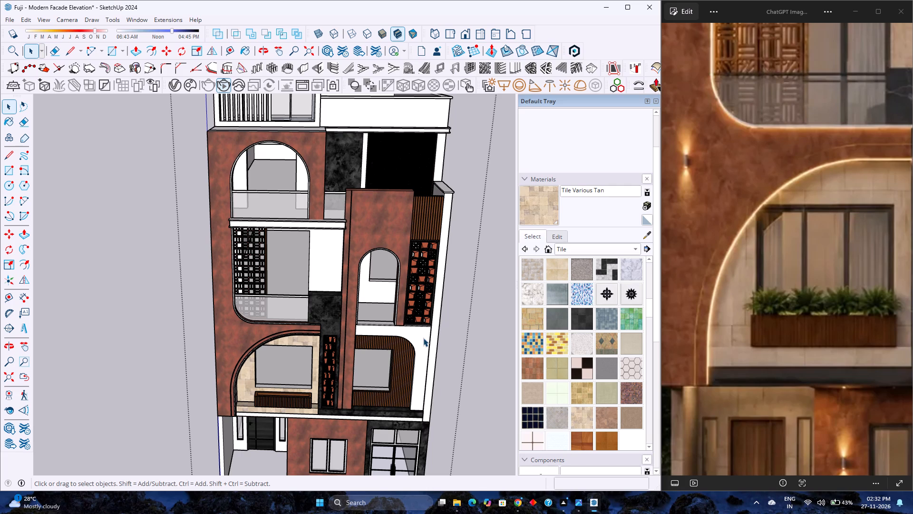
double_click(420, 339)
left_click(420, 339)
left_click(420, 339)
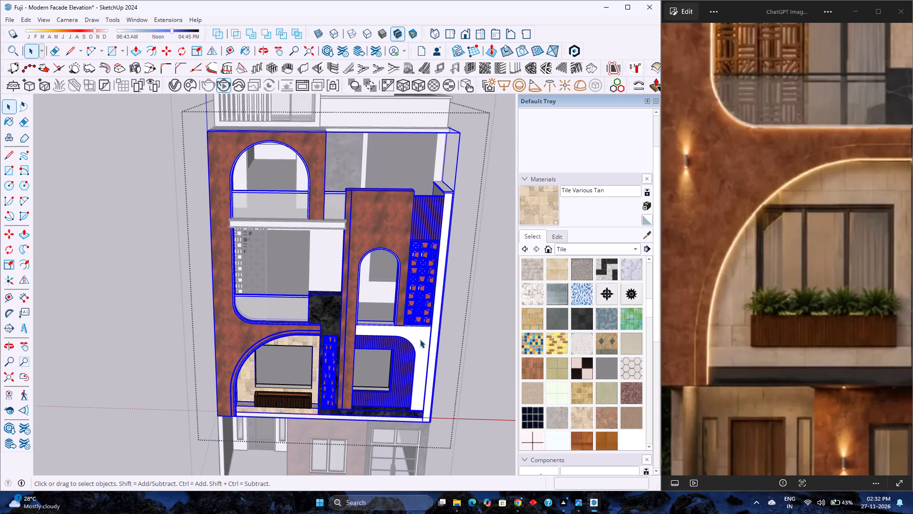
left_click(420, 339)
left_click(541, 217)
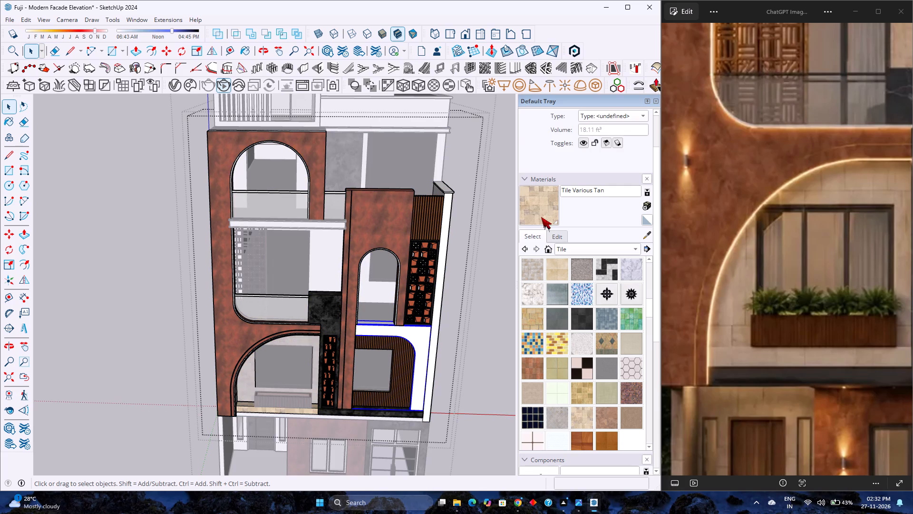
left_click(427, 353)
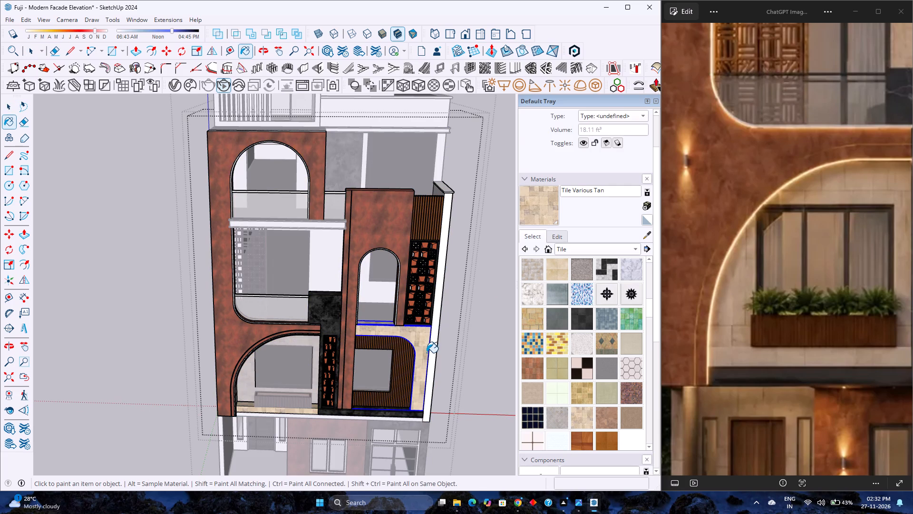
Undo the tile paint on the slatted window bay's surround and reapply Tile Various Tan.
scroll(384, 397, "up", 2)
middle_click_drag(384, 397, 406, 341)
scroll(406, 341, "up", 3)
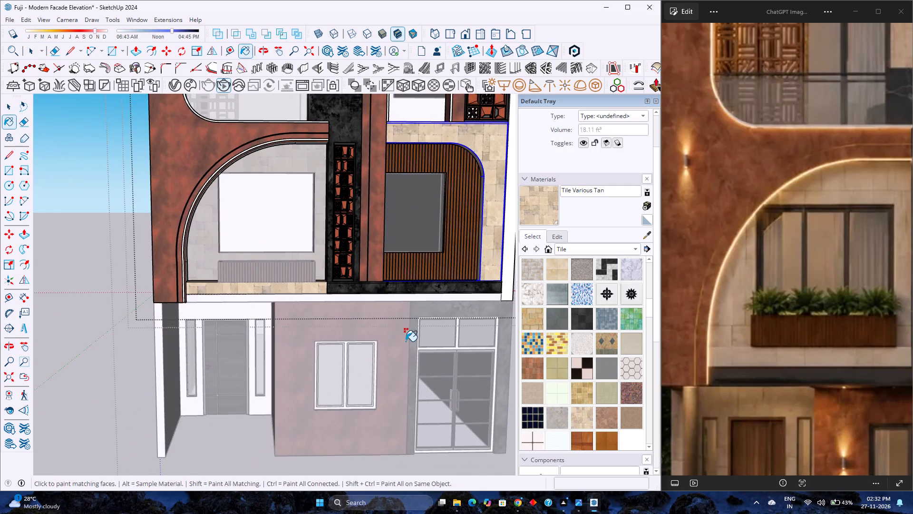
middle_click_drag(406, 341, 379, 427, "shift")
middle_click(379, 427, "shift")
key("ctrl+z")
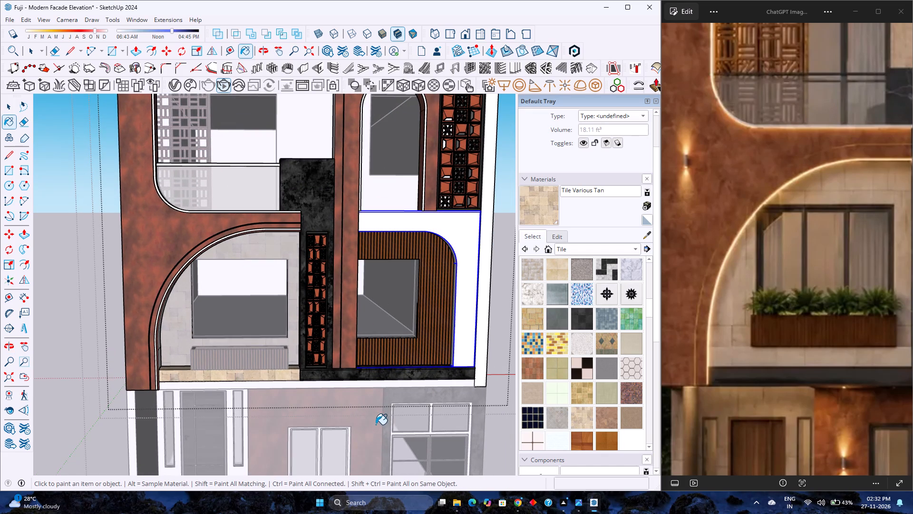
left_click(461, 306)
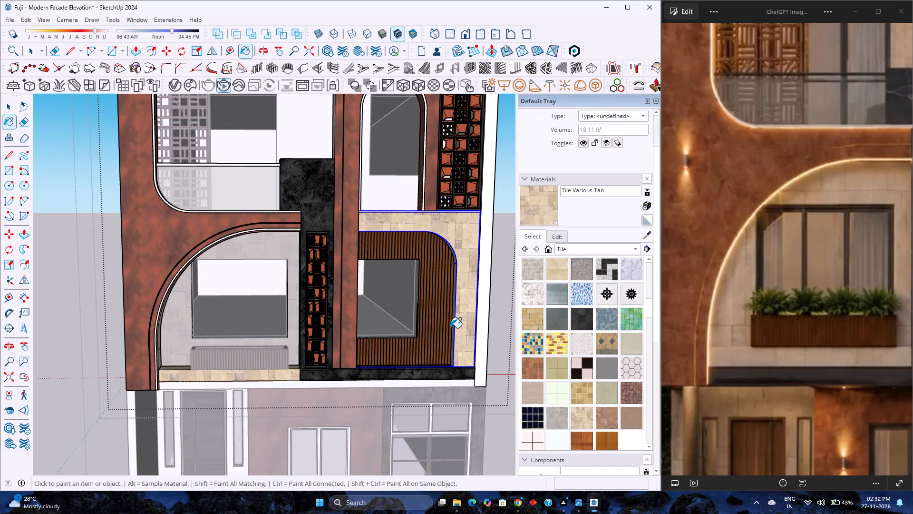
Paint the white end wall beside the slatted-window bay, including its narrow inner return, with Tile Various Tan.
middle_click_drag(450, 331, 441, 390, "shift")
middle_click(445, 387)
middle_click_drag(445, 387, 362, 411)
scroll(362, 399, "down", 2)
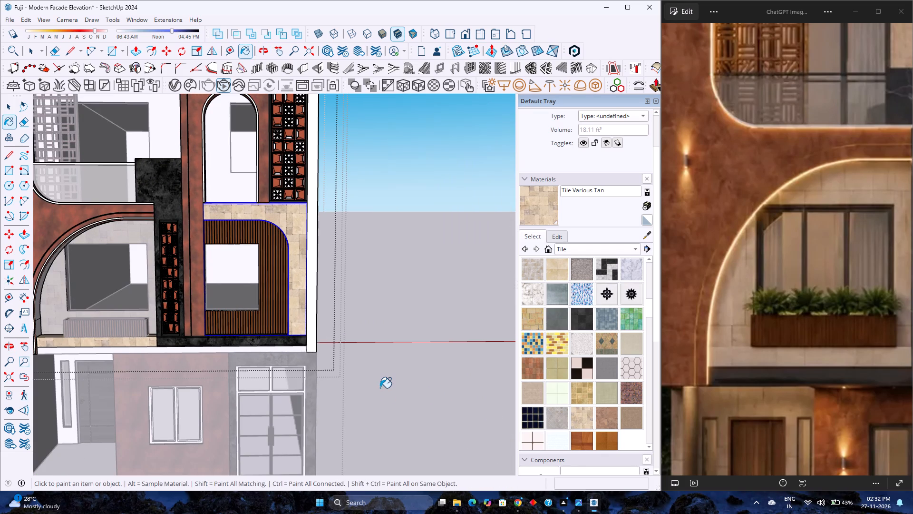
left_click(381, 386)
key("space")
left_click(313, 324)
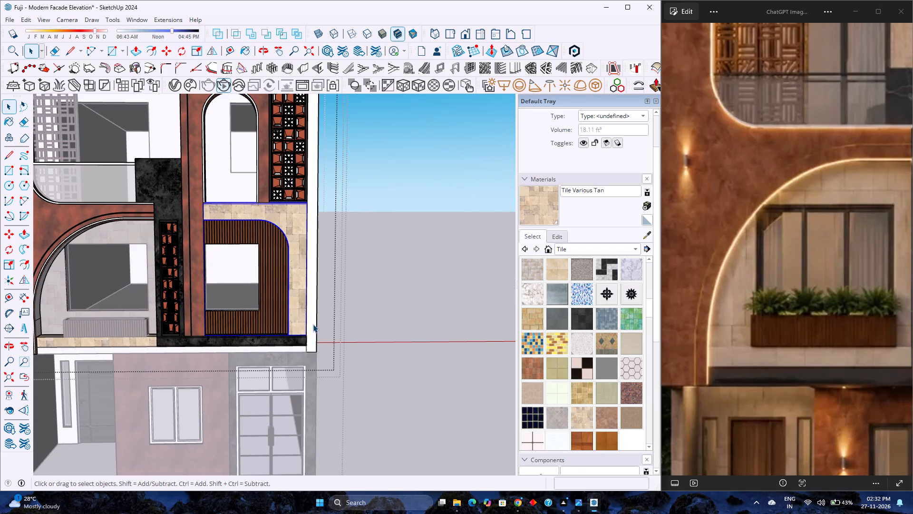
left_click(549, 206)
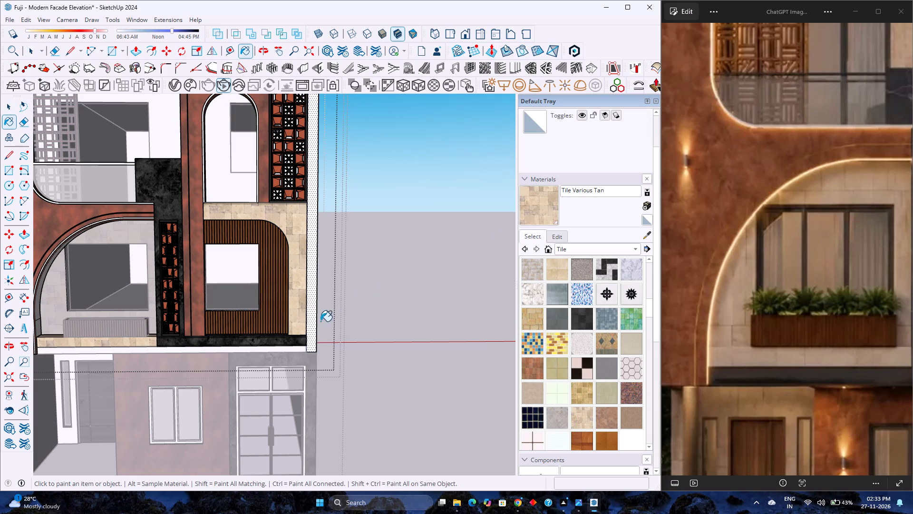
left_click(312, 327)
middle_click_drag(310, 328, 400, 385)
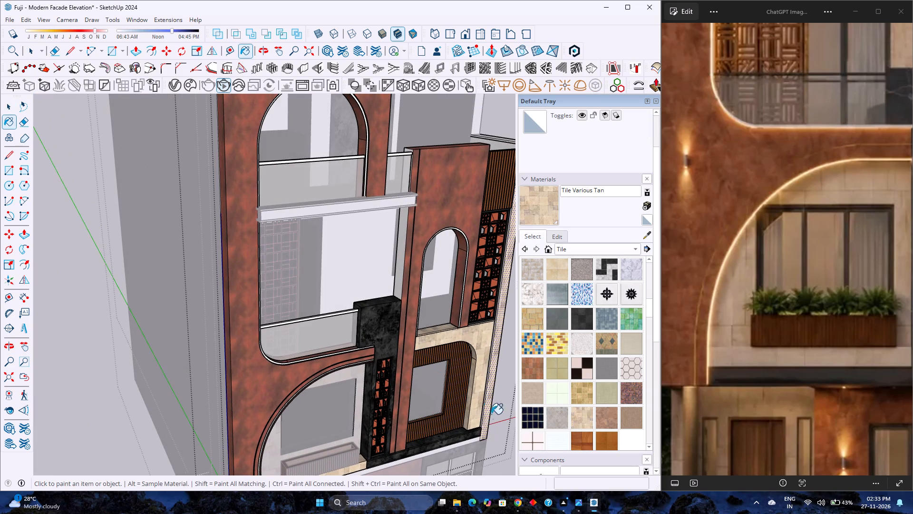
scroll(493, 424, "up", 13)
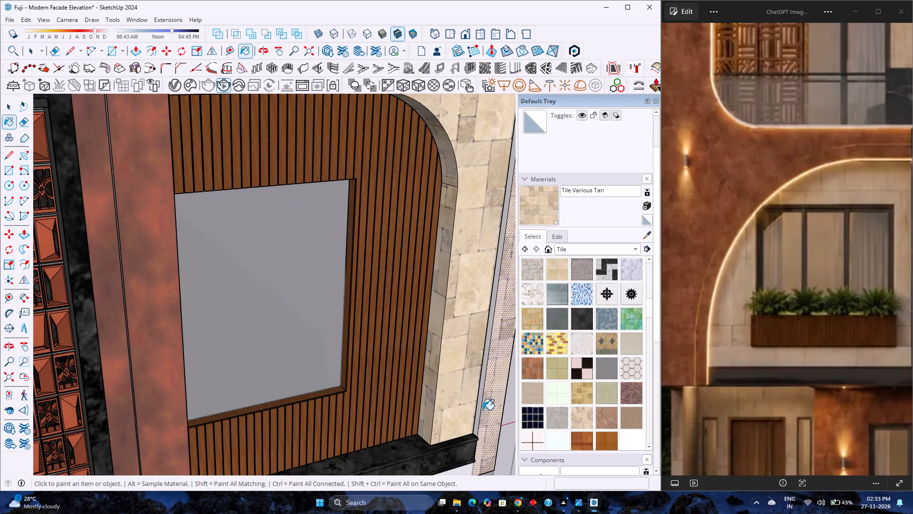
left_click(479, 410)
Examine the tiled end wall within the whole facade and compare it with the full reference image.
scroll(451, 427, "down", 9)
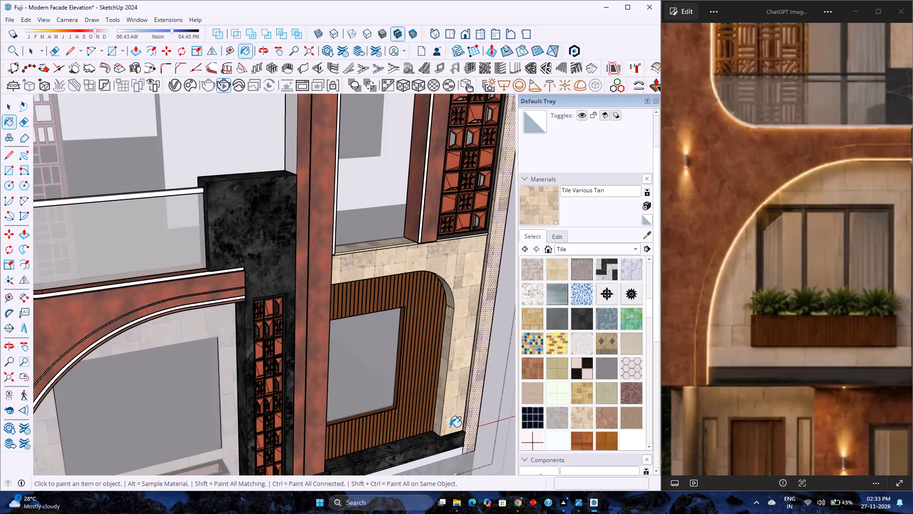
scroll(450, 427, "down", 9)
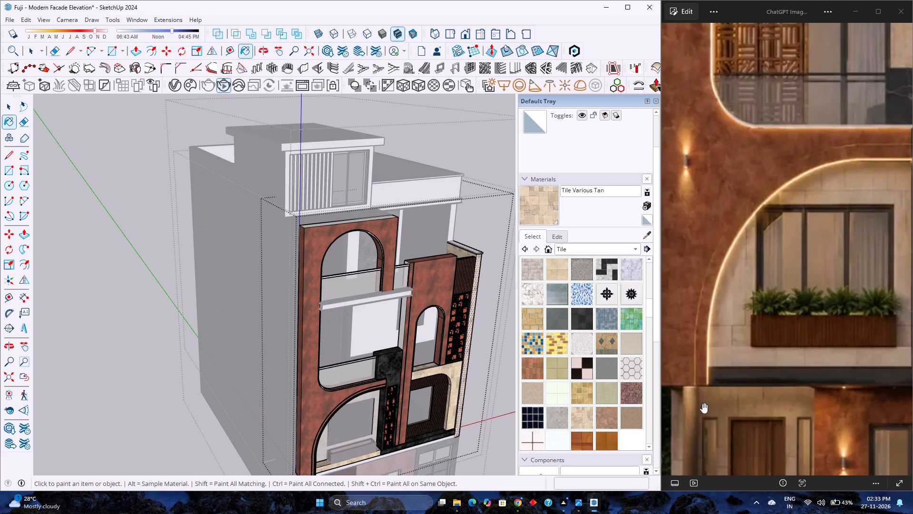
scroll(702, 403, "down", 10)
middle_click_drag(518, 407, 412, 406)
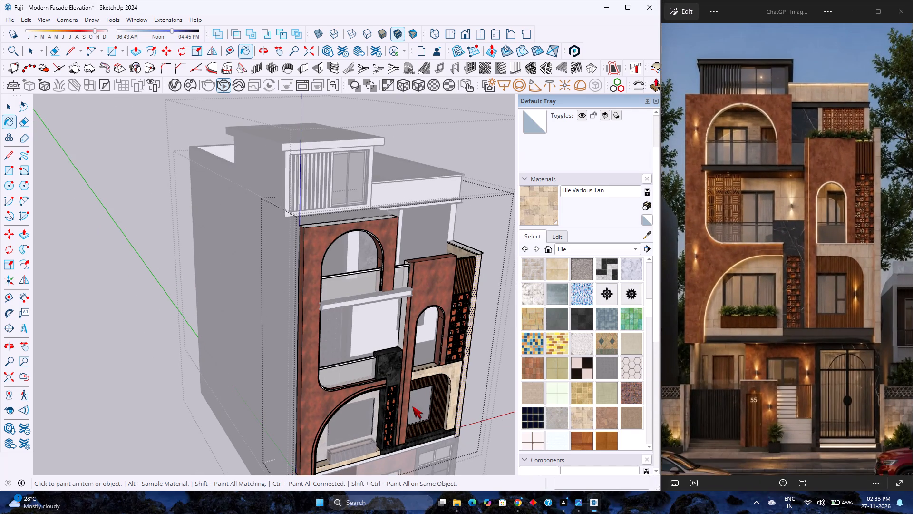
middle_click_drag(412, 406, 398, 402)
middle_click(398, 402)
middle_click_drag(452, 429, 340, 400)
middle_click_drag(338, 399, 322, 335)
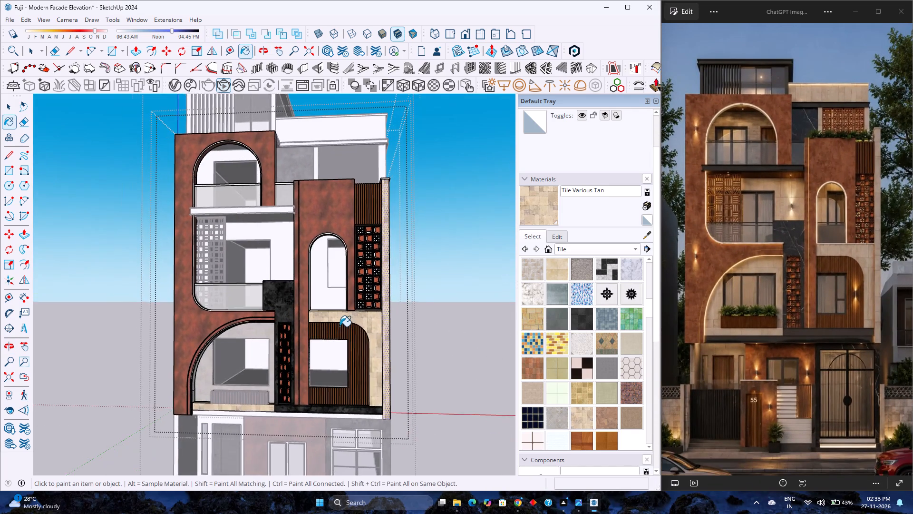
Inside the middle floor's group, paint the white wall behind the balcony and the narrow arched opening with Tile Various Tan.
scroll(340, 326, "up", 3)
key("space")
scroll(350, 336, "down", 3)
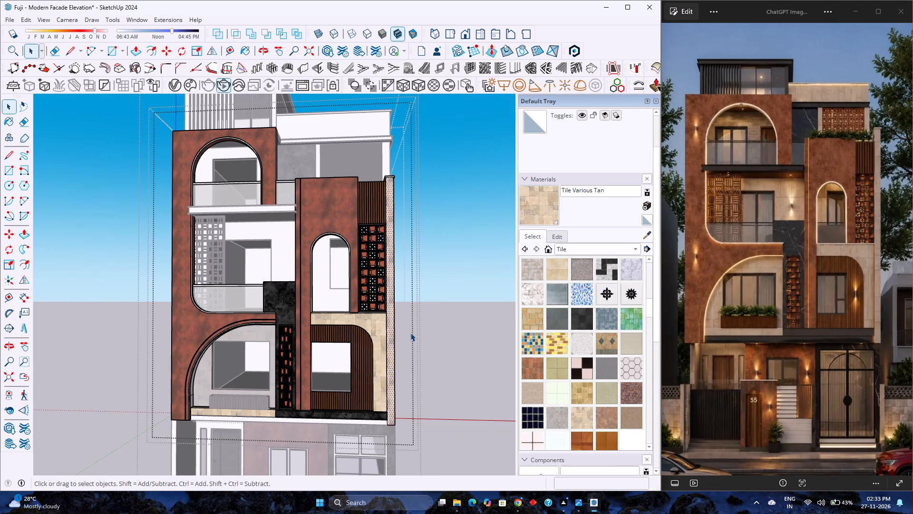
left_click(410, 333)
left_click(456, 328)
double_click(335, 295)
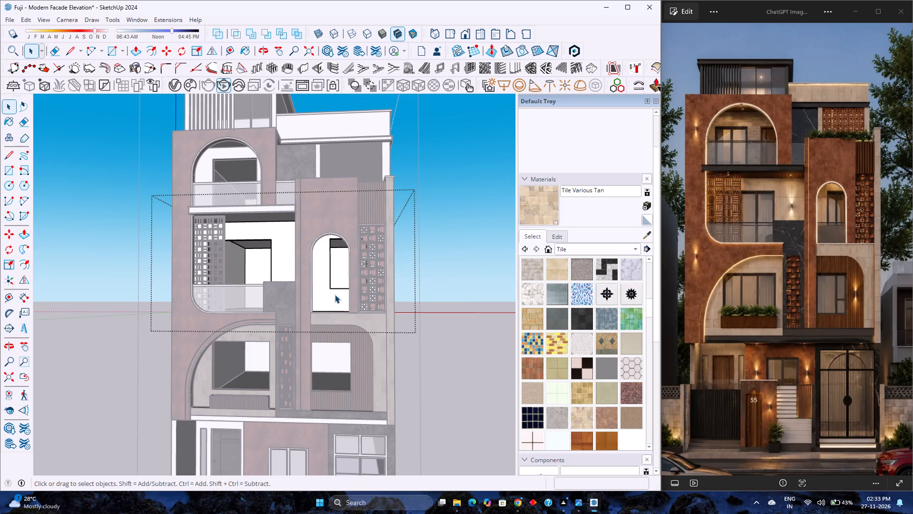
left_click(335, 295)
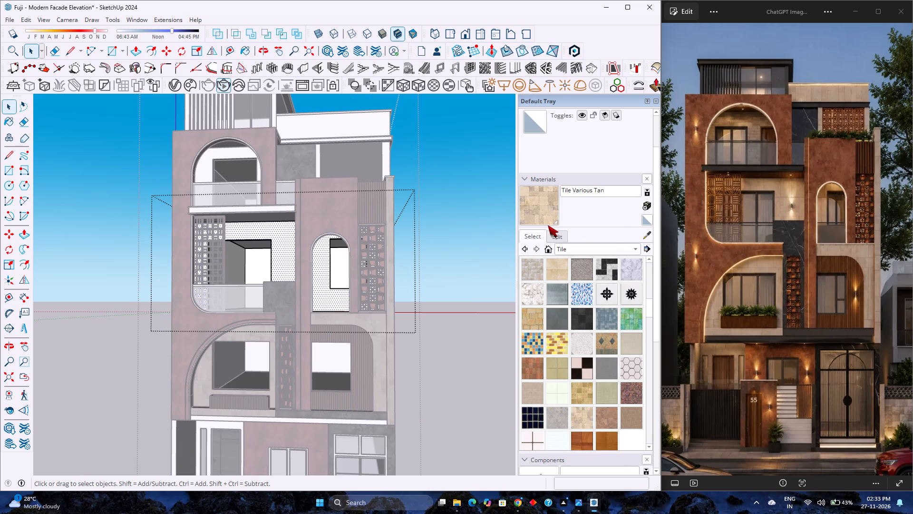
left_click(540, 215)
left_click(332, 298)
key("space")
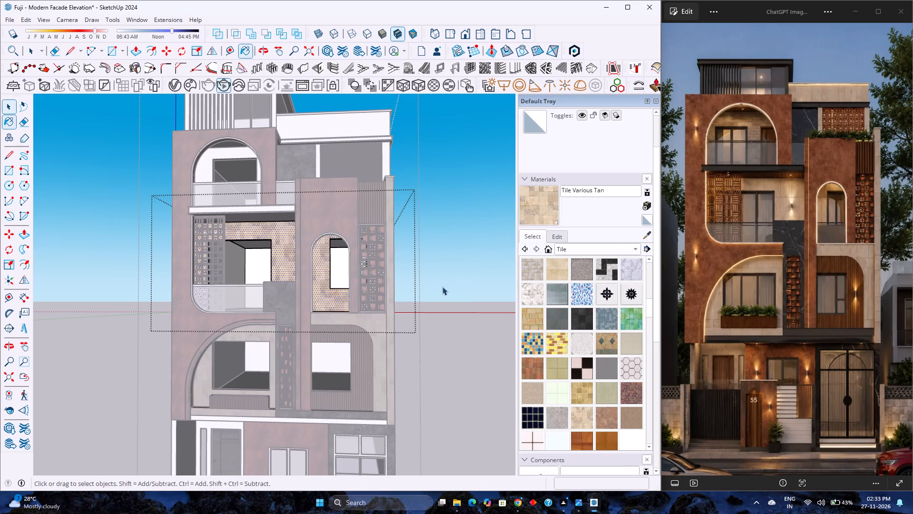
left_click(444, 287)
Inside the top floor's group, paint the white wall around the opening behind the arched balcony with Tile Various Tan.
middle_click_drag(446, 288, 498, 385, "shift")
middle_click_drag(456, 350, 452, 385)
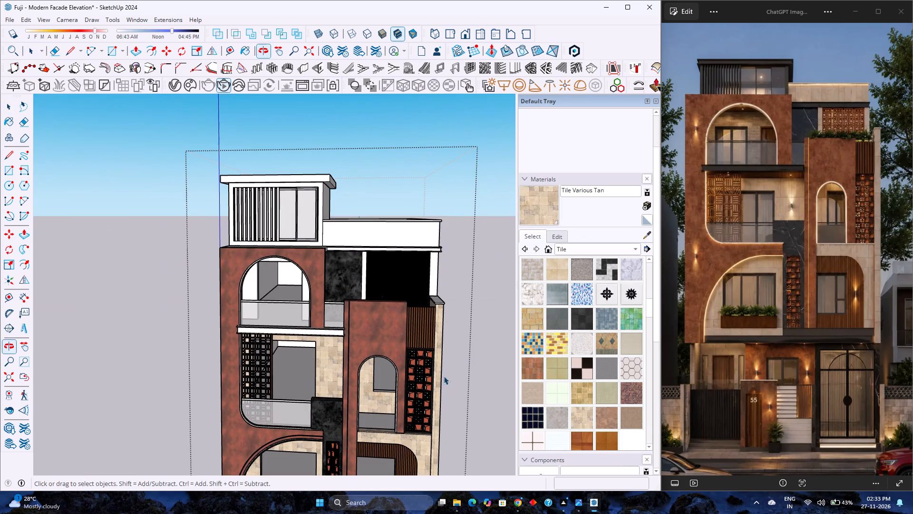
scroll(251, 303, "up", 7)
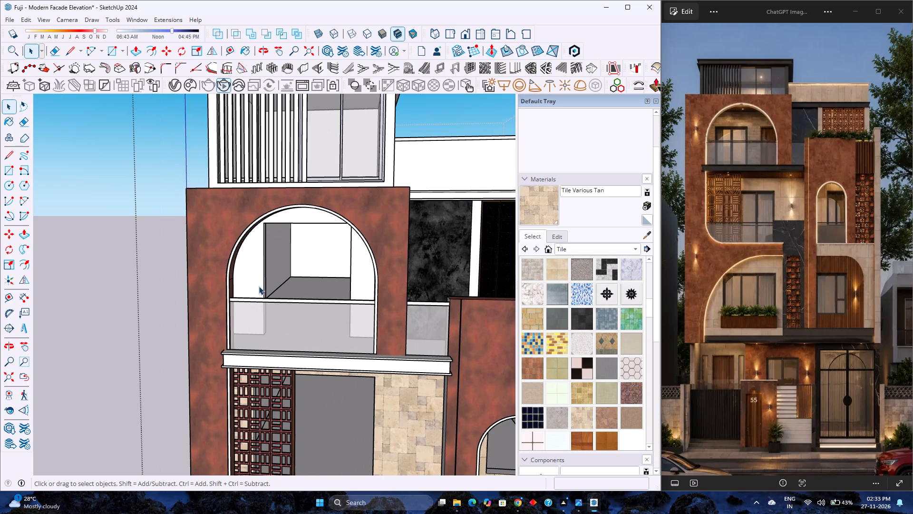
double_click(254, 272)
left_click(254, 272)
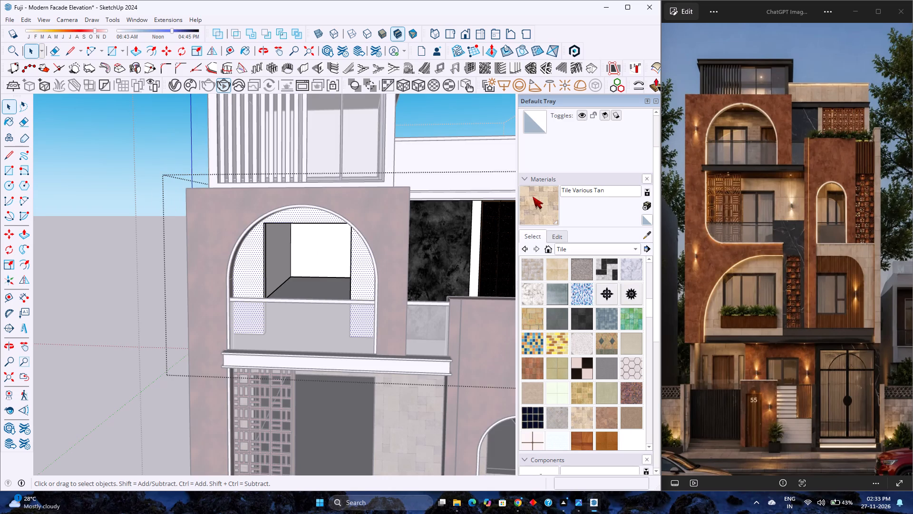
left_click(533, 197)
left_click(254, 274)
key("space")
scroll(287, 273, "down", 2)
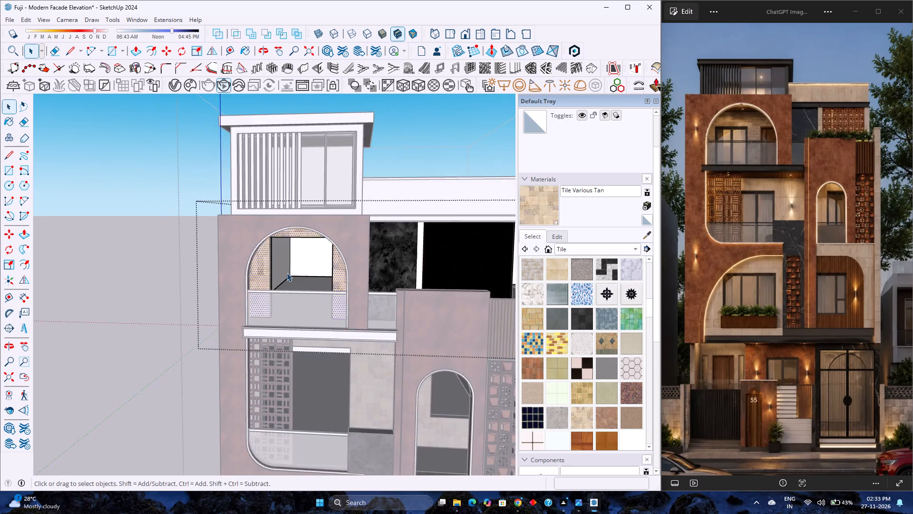
scroll(287, 273, "down", 3)
left_click(411, 189)
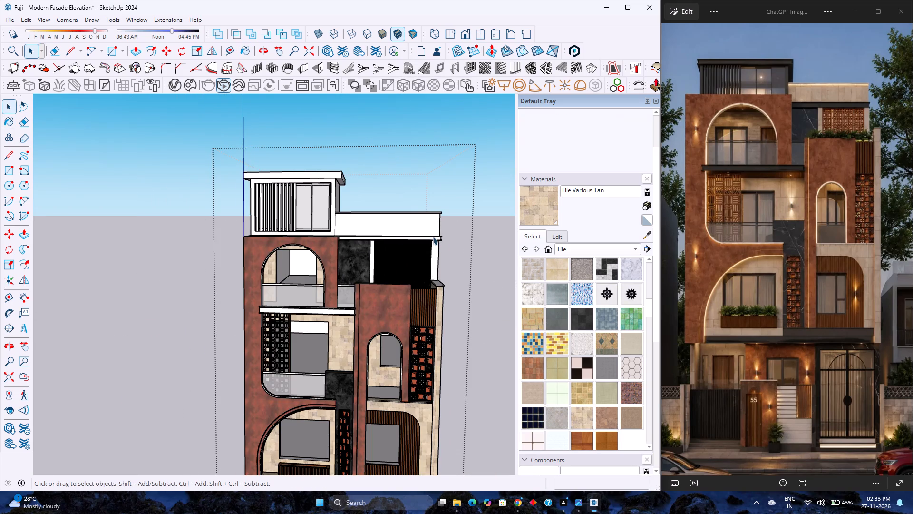
Inside the rooftop group, paint the front face of the white terrace parapet with Tile Various Tan.
double_click(402, 224)
left_click(402, 224)
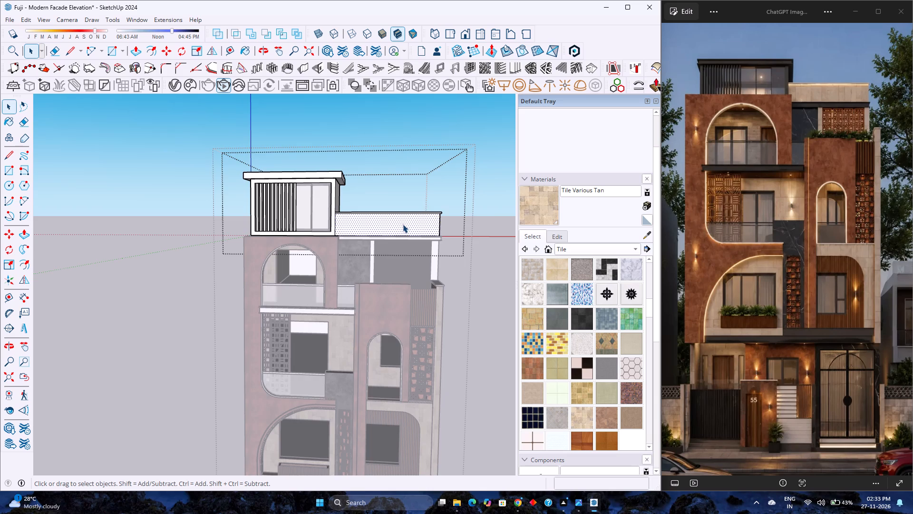
scroll(405, 226, "up", 2)
left_click(553, 206)
left_click(400, 234)
Paint the terrace parapet's side wall and the top, edges and underside of its coping with Tile Various Tan.
scroll(422, 228, "up", 1)
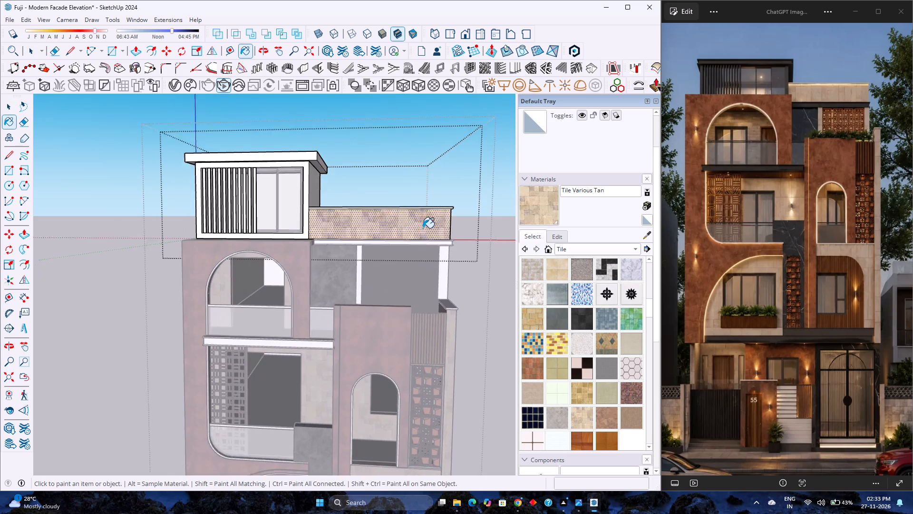
scroll(423, 228, "up", 2)
middle_click_drag(423, 228, 288, 312)
scroll(311, 287, "up", 7)
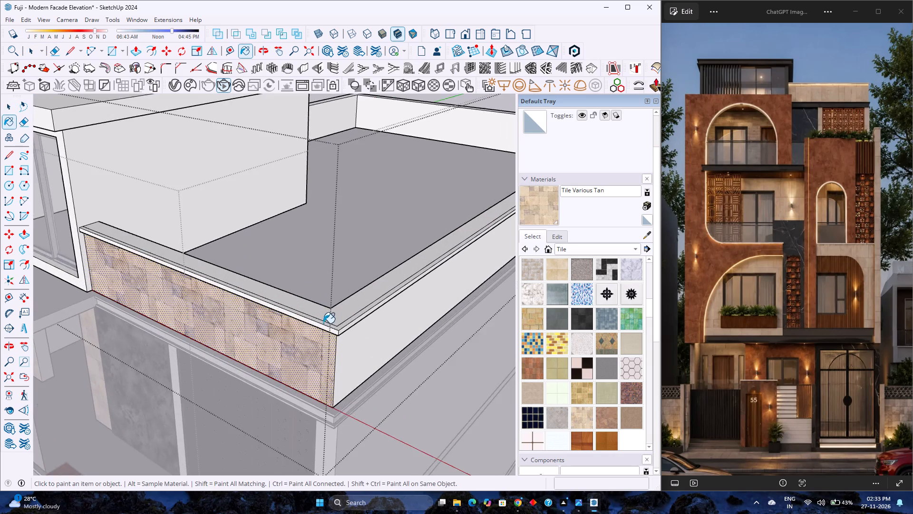
scroll(323, 323, "up", 3)
left_click(335, 324)
left_click(341, 316)
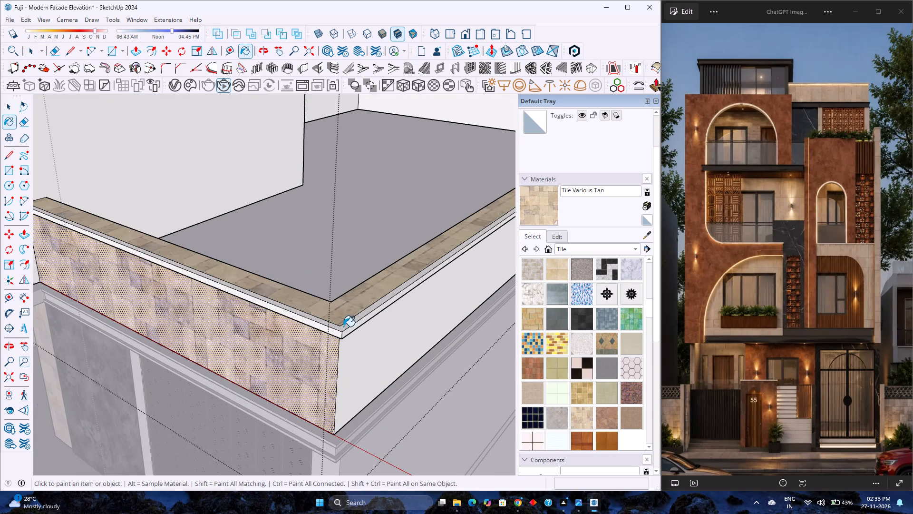
left_click(343, 326)
left_click(360, 350)
scroll(337, 334, "up", 2)
left_click(337, 334)
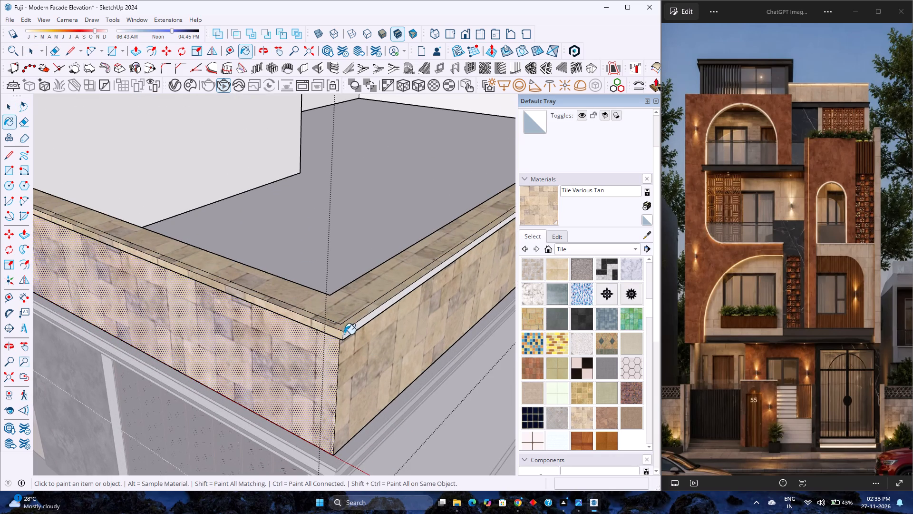
left_click(346, 333)
middle_click_drag(334, 292, 435, 218)
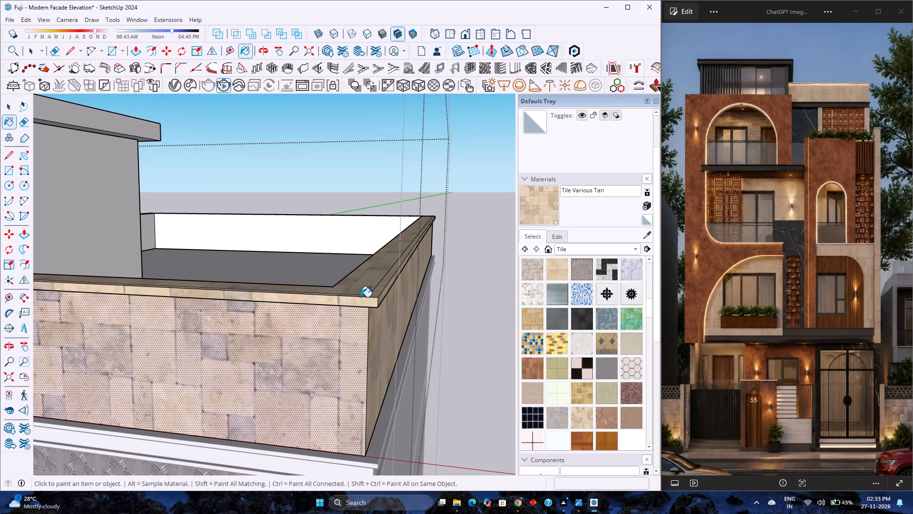
middle_click_drag(360, 296, 480, 203)
scroll(373, 335, "up", 3)
left_click(357, 273)
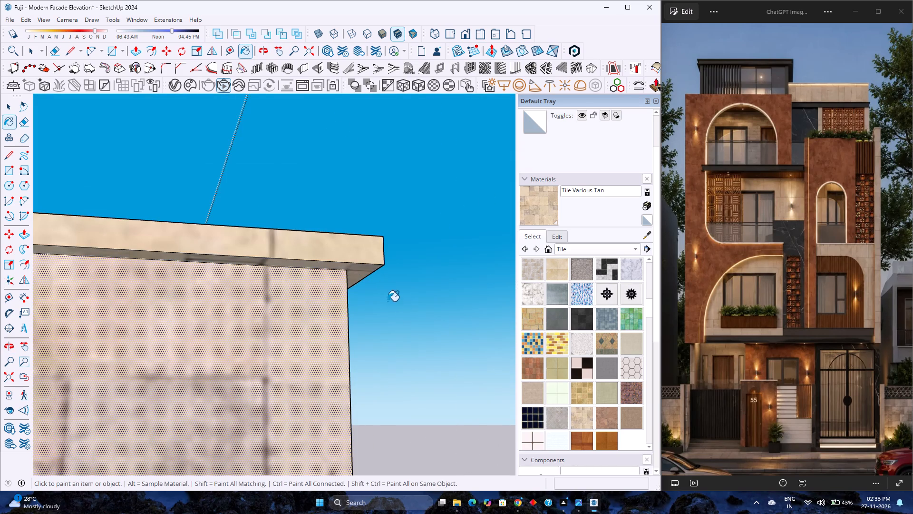
scroll(392, 310, "down", 13)
scroll(389, 313, "up", 1)
scroll(389, 313, "down", 6)
middle_click_drag(385, 325, 363, 375)
middle_click(362, 376)
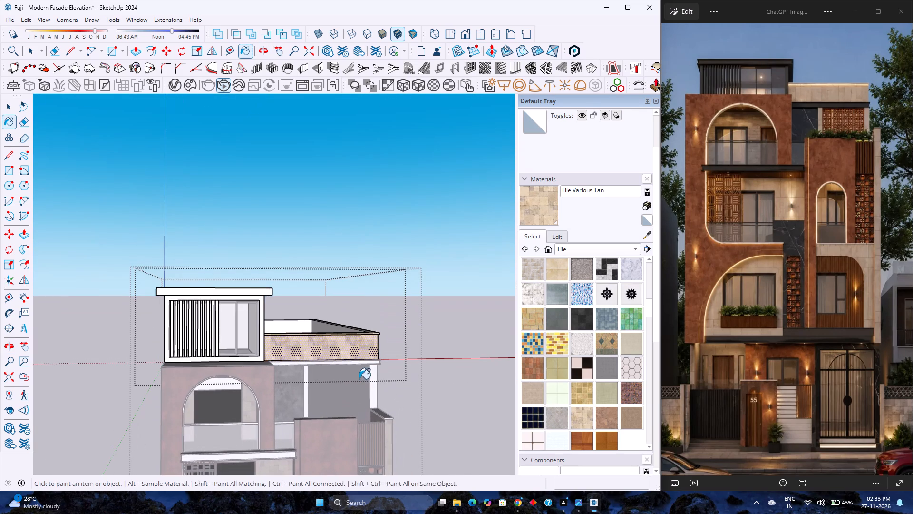
key("space")
left_click(421, 376)
Inside the top floor's group, paint the two white pillars flanking the dark screen below the parapet with Tile Various Tan.
scroll(373, 383, "up", 2)
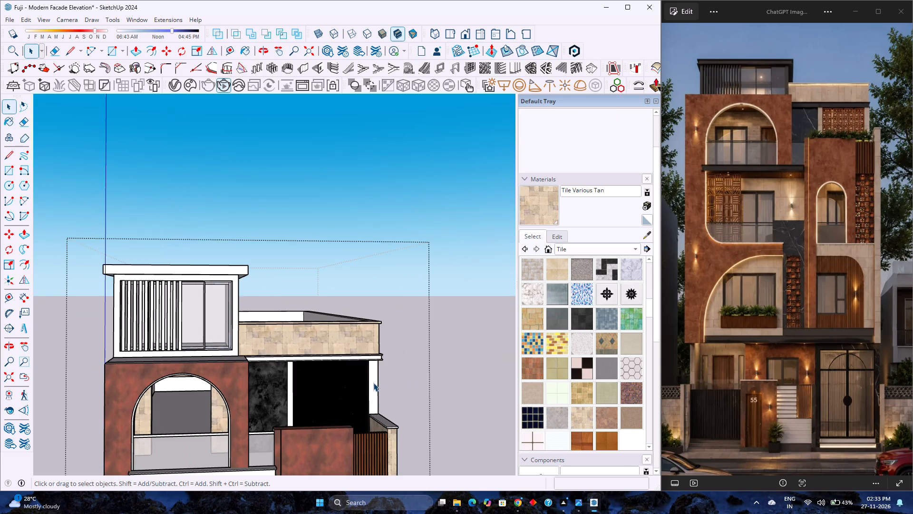
double_click(373, 383)
scroll(372, 381, "down", 6)
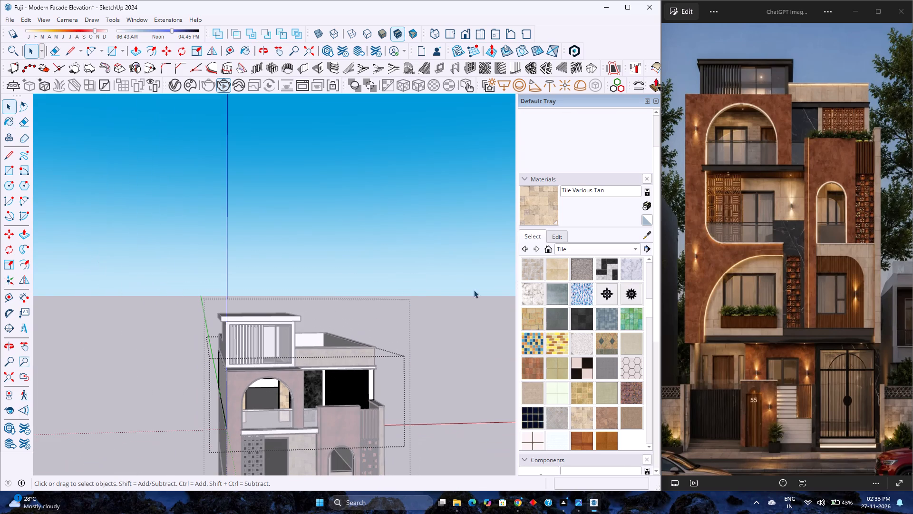
left_click(541, 213)
scroll(377, 388, "up", 6)
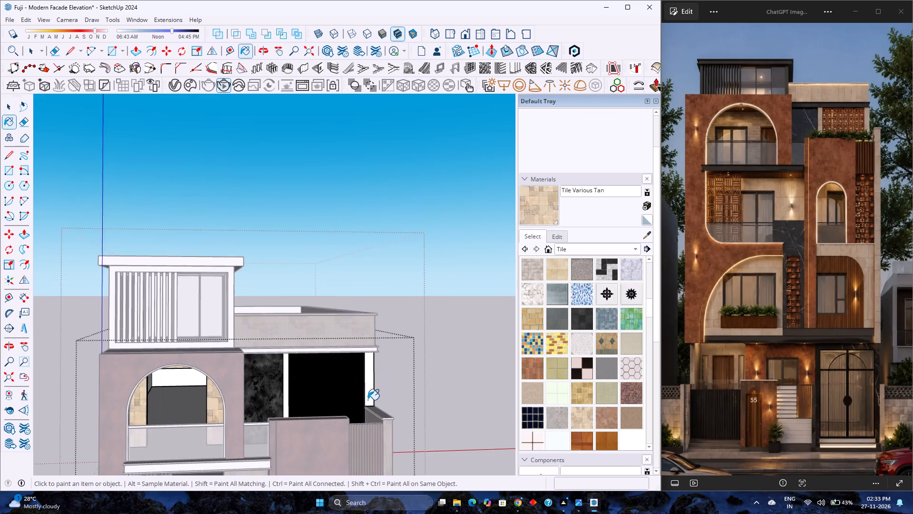
scroll(368, 400, "up", 8)
left_click(377, 386)
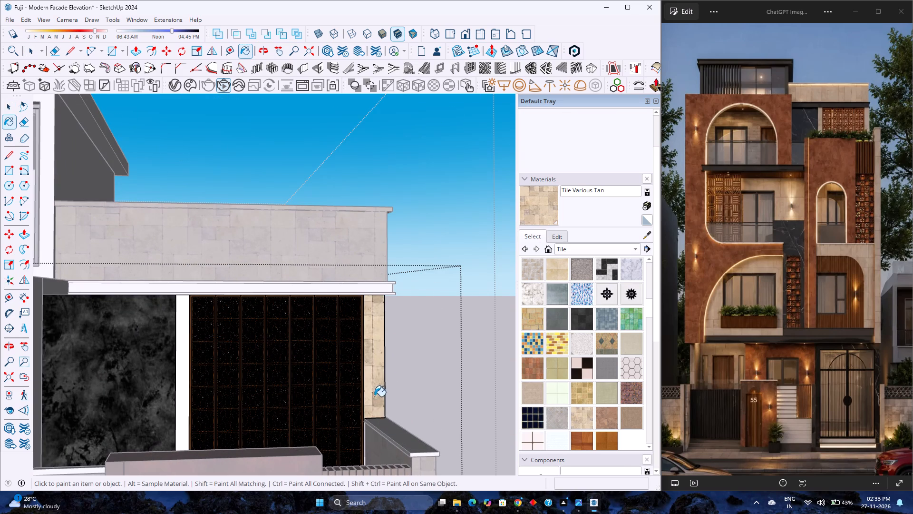
left_click(389, 431)
scroll(372, 431, "down", 3)
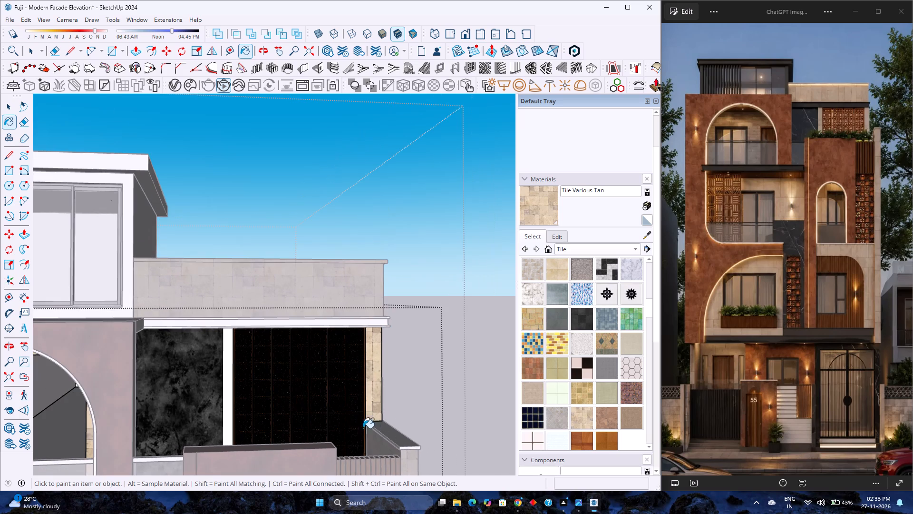
left_click(231, 407)
scroll(301, 382, "down", 4)
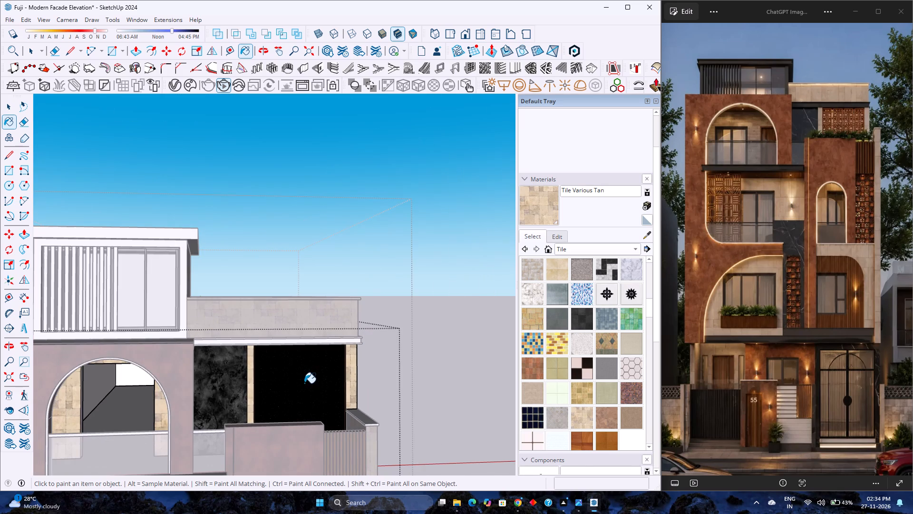
key("space")
left_click(427, 374)
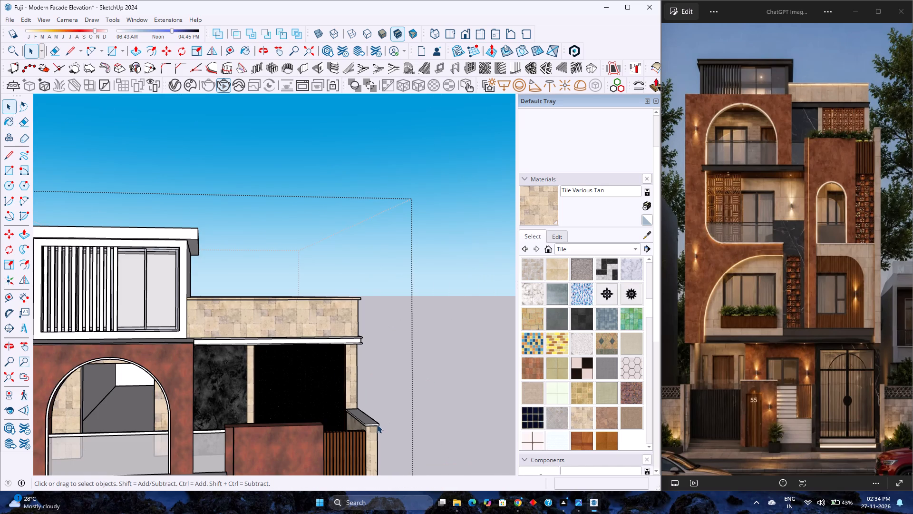
Inside the end wall's group, paint the grey coping beside the wooden slats with Tile Various Tan.
double_click(374, 425)
scroll(374, 425, "up", 7)
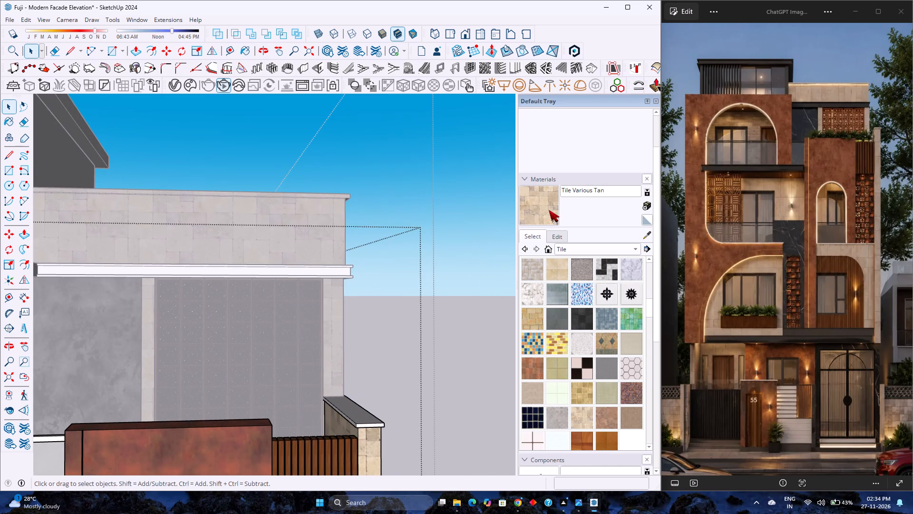
left_click(549, 210)
middle_click(476, 353)
middle_click_drag(476, 353, 462, 403)
scroll(423, 376, "down", 12)
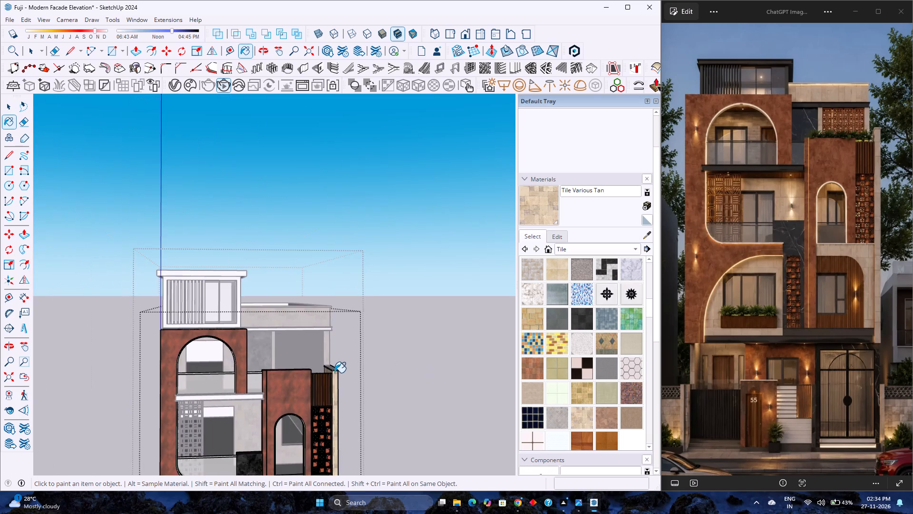
middle_click_drag(340, 371, 334, 430)
scroll(319, 420, "up", 10)
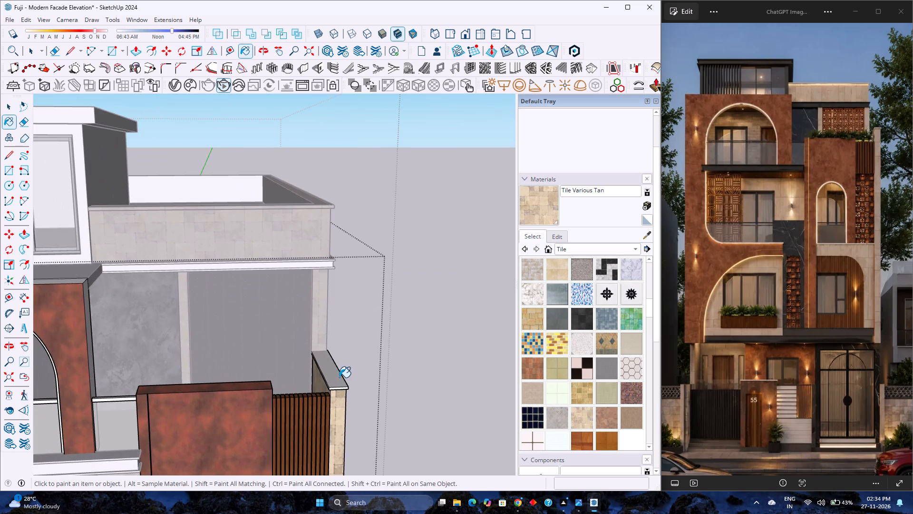
left_click(335, 379)
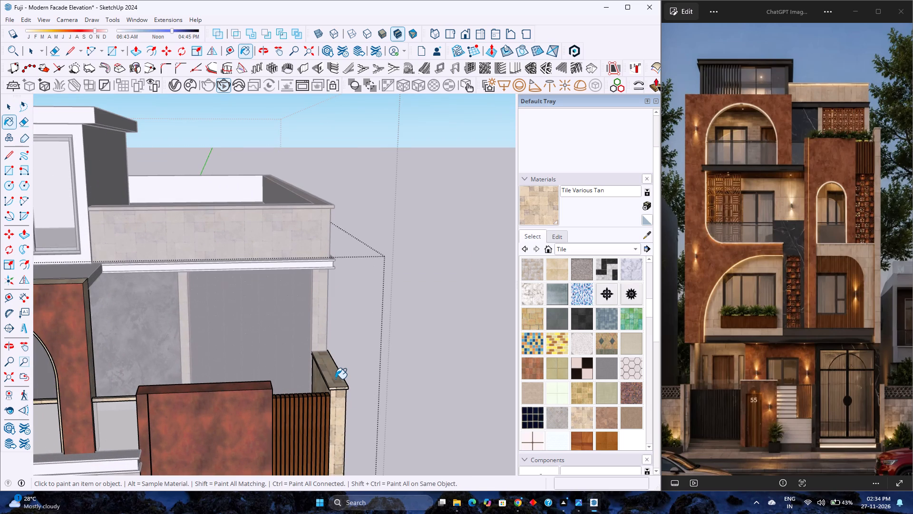
Examine the tile texture on the end wall coping's top and edges up close, and leave the group.
scroll(335, 379, "up", 8)
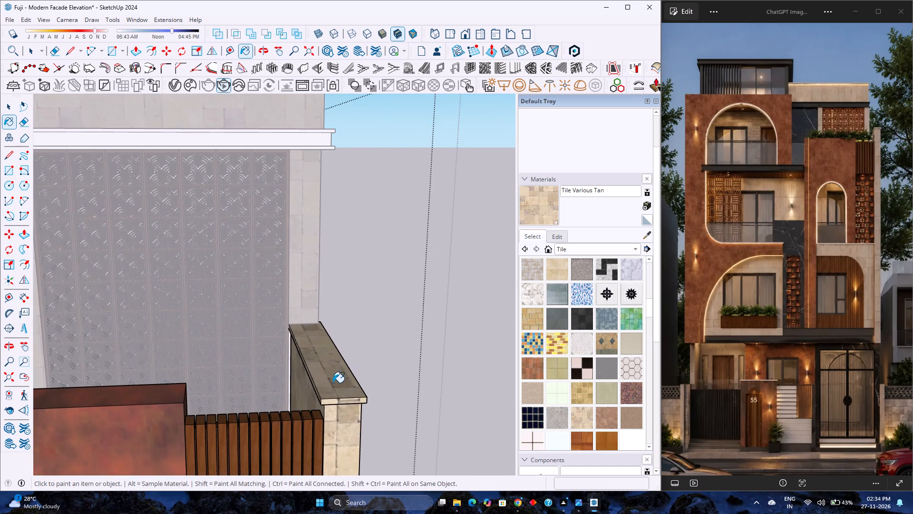
scroll(332, 383, "up", 1)
right_click(330, 384)
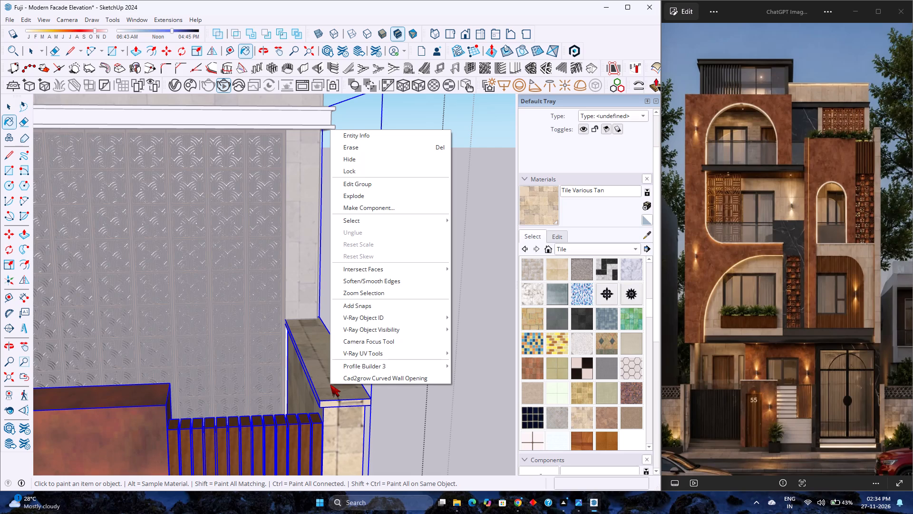
left_click(333, 400)
scroll(329, 404, "up", 3)
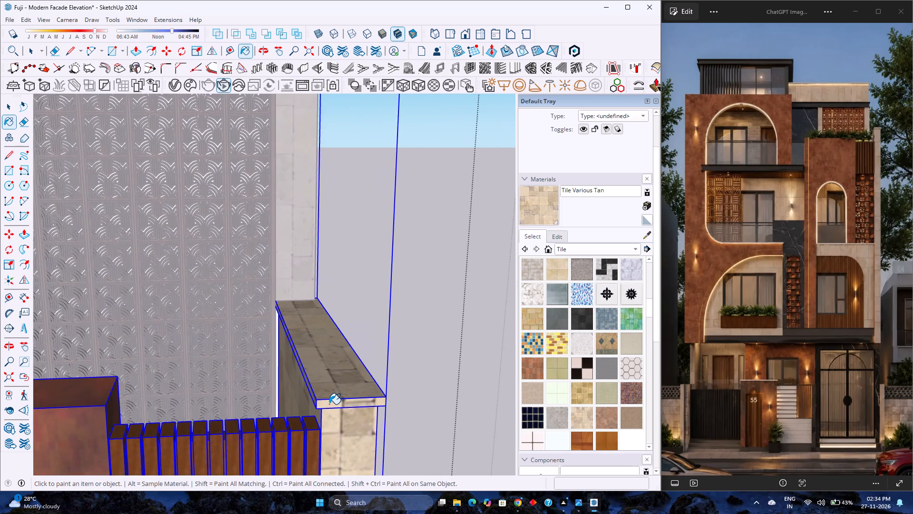
scroll(329, 404, "up", 3)
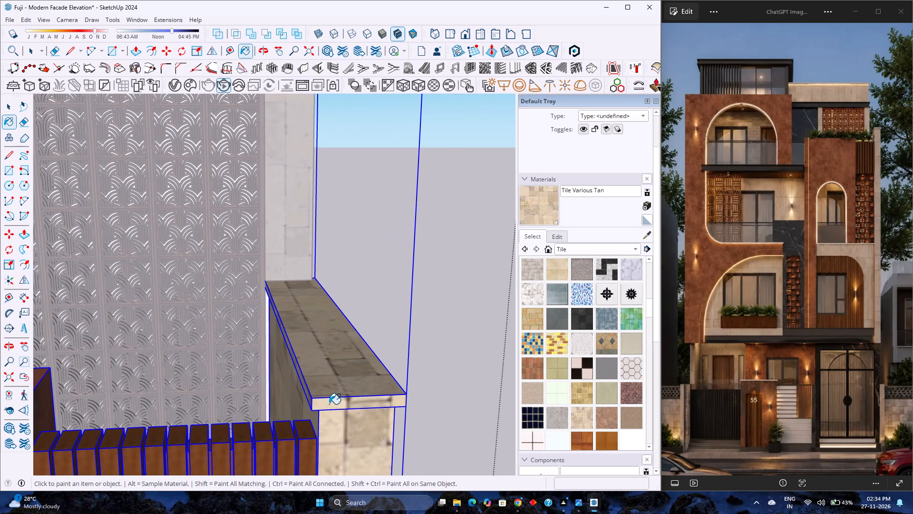
scroll(321, 402, "up", 10)
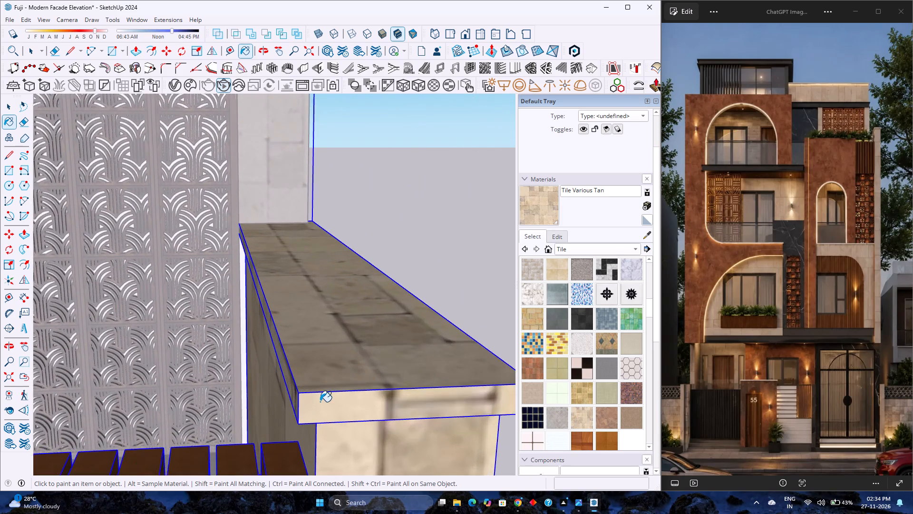
scroll(320, 402, "up", 3)
middle_click_drag(321, 421, 446, 415)
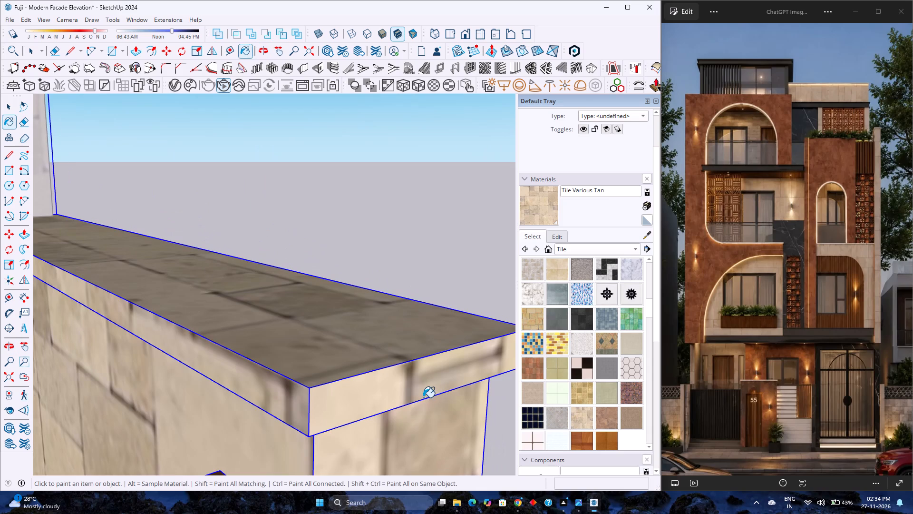
scroll(423, 397, "down", 3)
middle_click_drag(423, 398, 315, 414)
scroll(319, 405, "down", 3)
middle_click_drag(330, 408, 326, 413)
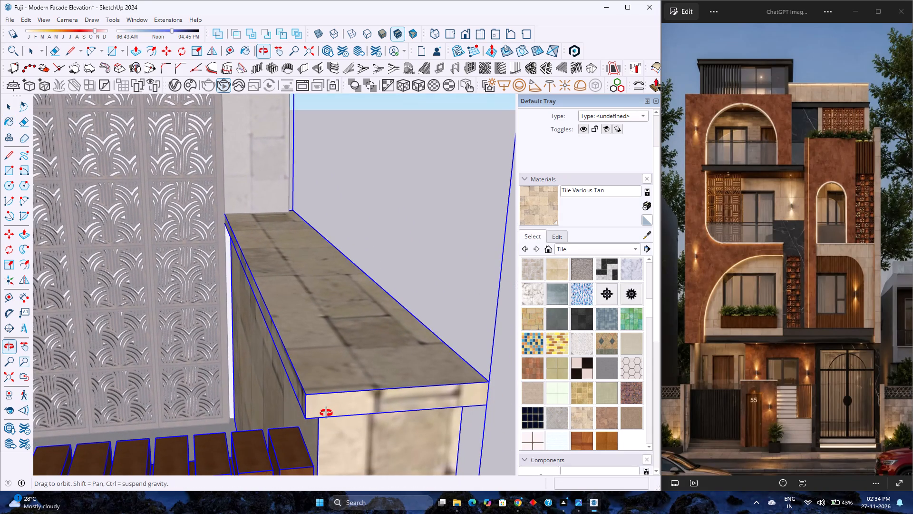
middle_click_drag(326, 413, 326, 413)
right_click(325, 413)
scroll(325, 413, "up", 1)
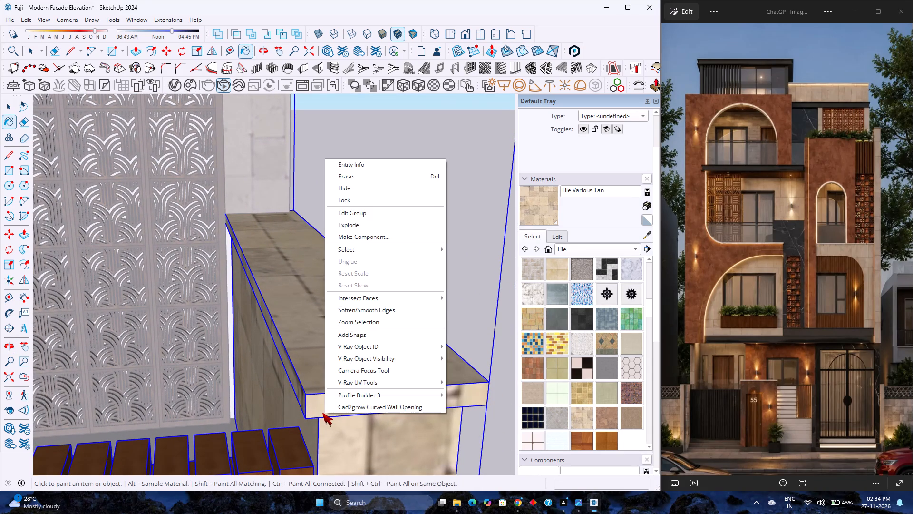
right_click_drag(322, 413, 321, 413)
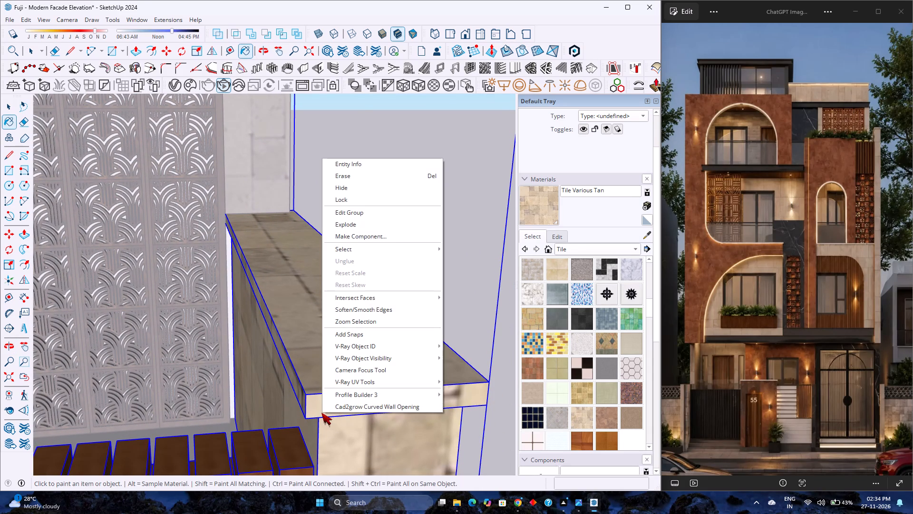
right_click_drag(321, 413, 311, 412)
scroll(311, 412, "down", 3)
left_click(461, 318)
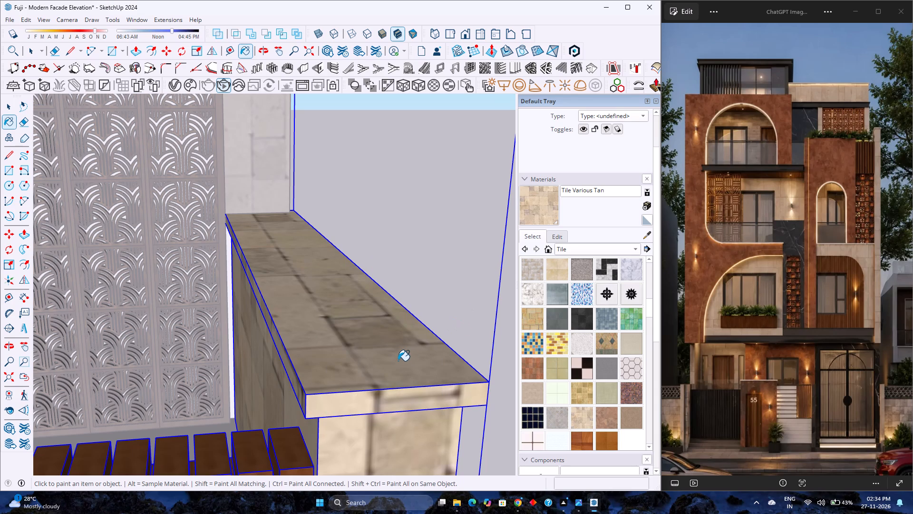
left_click(398, 361)
key("space")
scroll(391, 366, "down", 3)
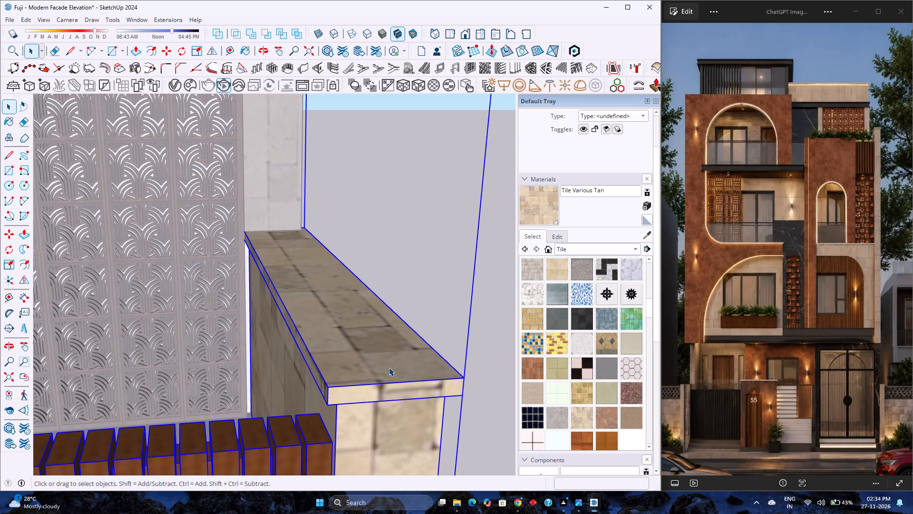
scroll(389, 367, "down", 15)
scroll(389, 367, "down", 6)
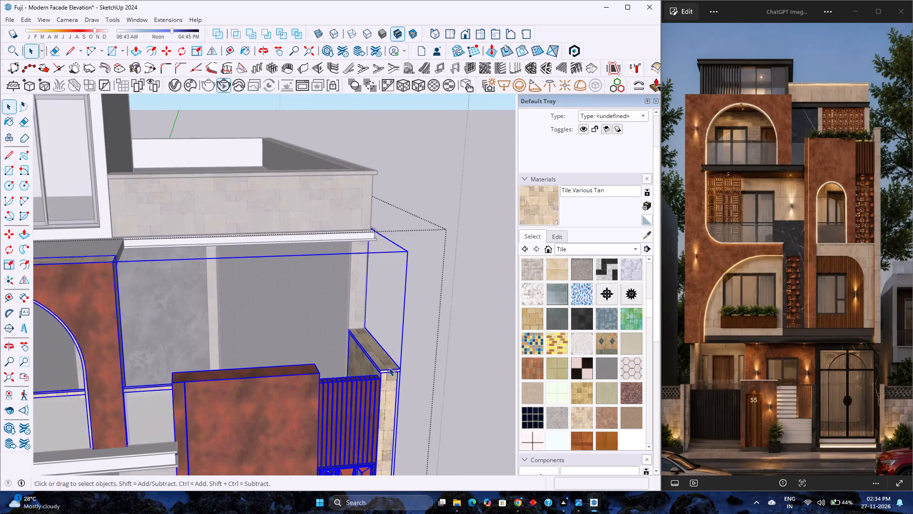
scroll(479, 420, "down", 2)
middle_click_drag(470, 420, 407, 404)
scroll(429, 383, "down", 4)
left_click(441, 377)
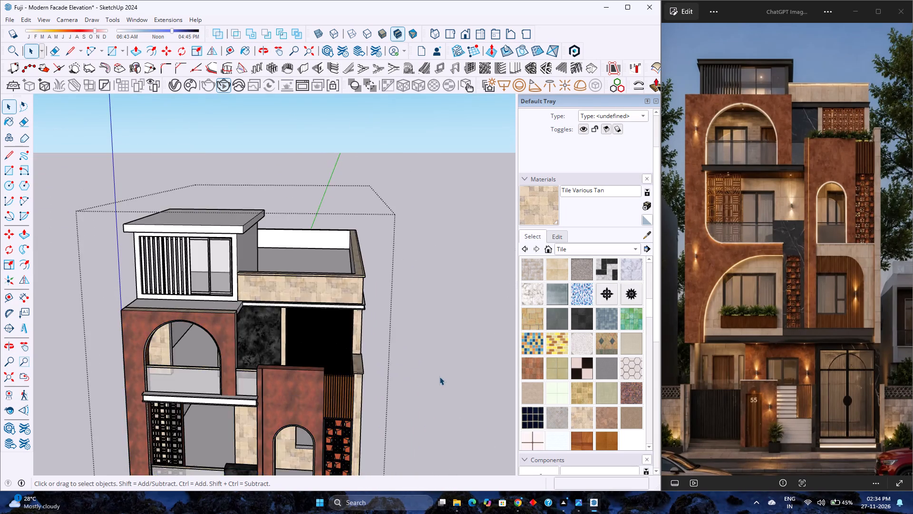
Adjust the Tile Various Tan material to lightness 84, saturation 24 and a texture size of 5'.
scroll(439, 376, "down", 5)
middle_click_drag(424, 415, 459, 334)
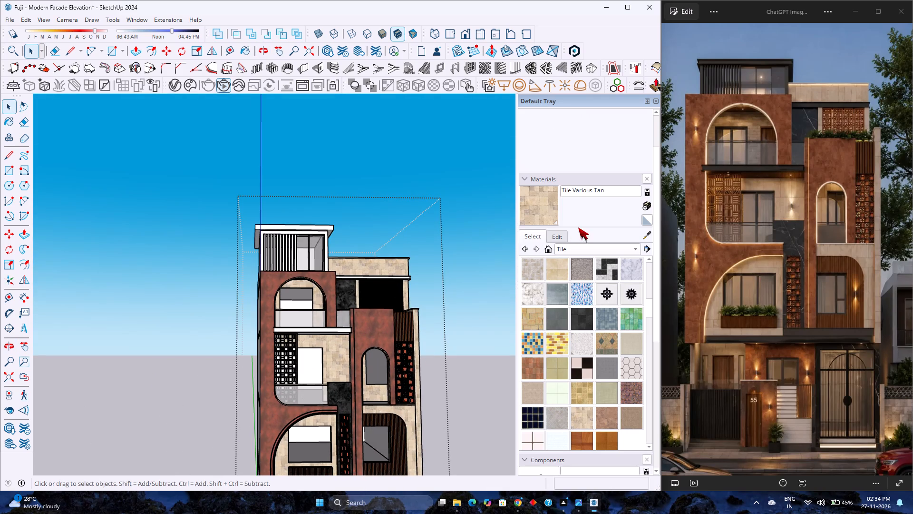
left_click(563, 238)
left_click_drag(586, 325, 594, 324)
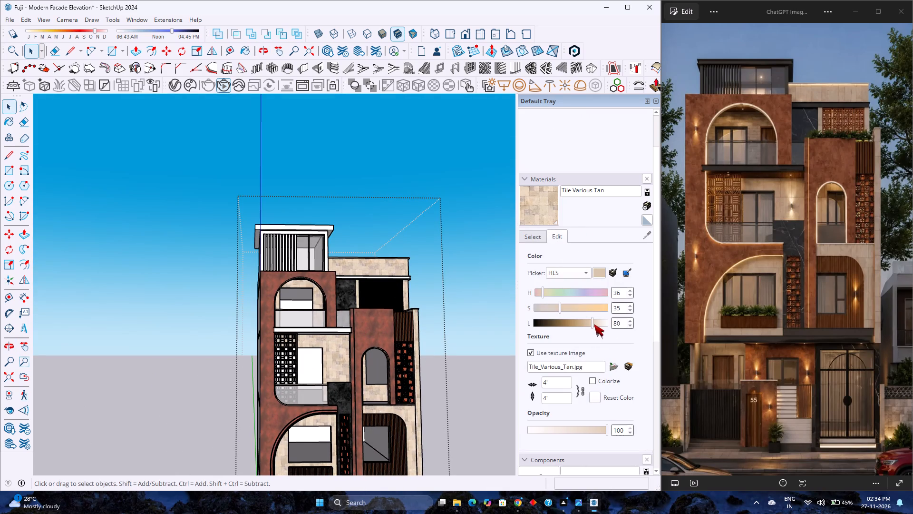
left_click_drag(594, 324, 595, 327)
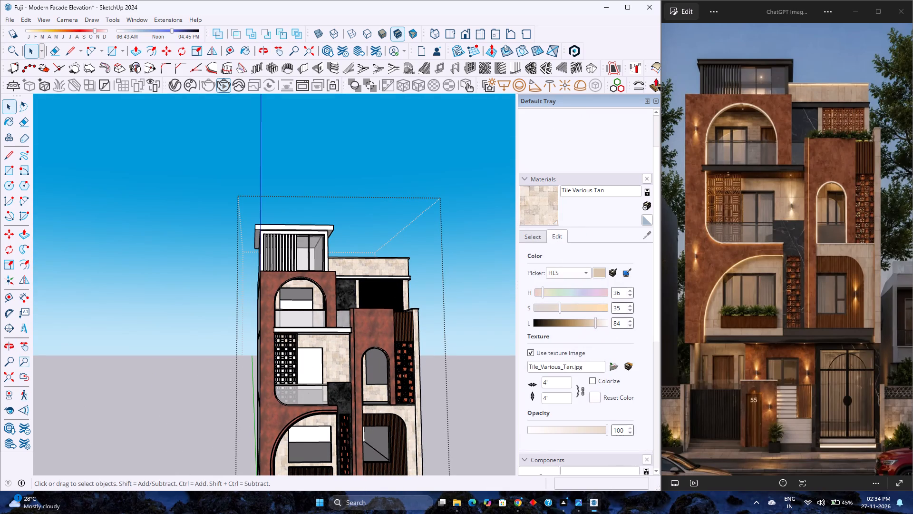
left_click(546, 386)
key("BackSpace")
key("5")
left_click(552, 307)
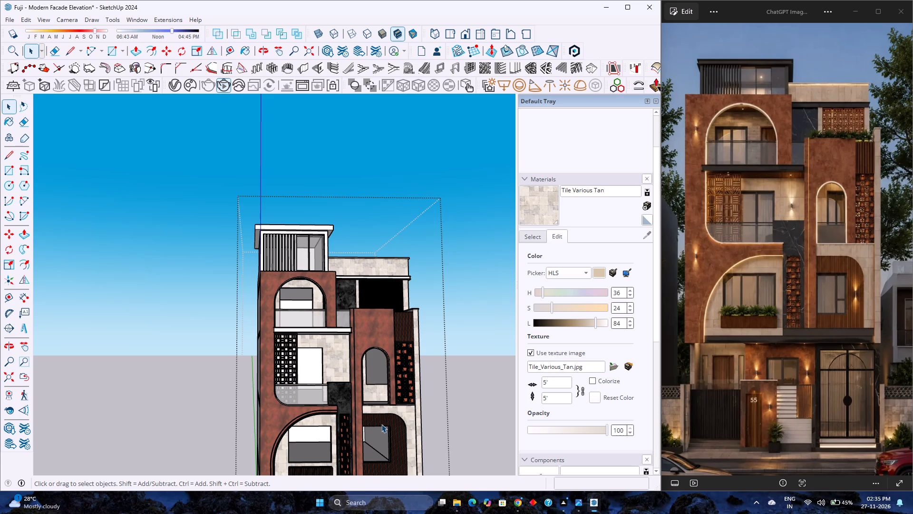
Review the whole front facade with the adjusted tile material against the reference image.
scroll(381, 425, "down", 2)
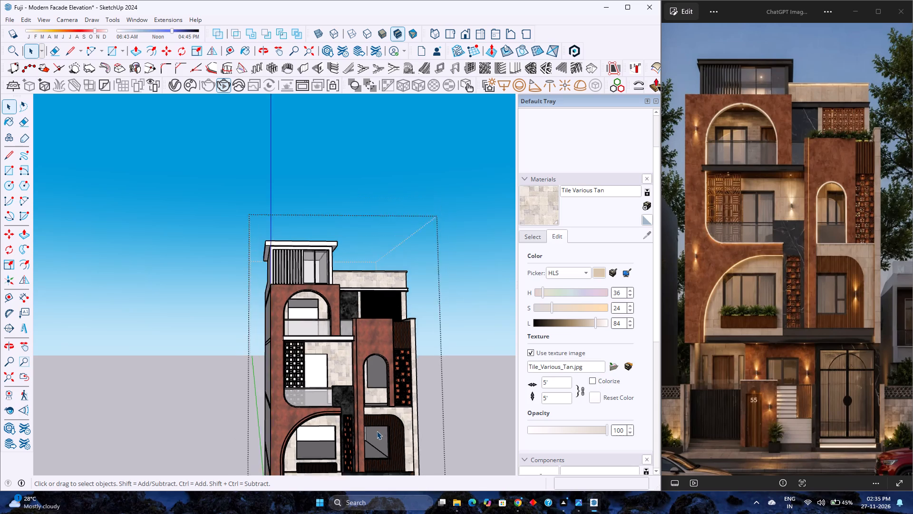
scroll(376, 431, "up", 2)
scroll(376, 431, "down", 2)
scroll(376, 432, "up", 1)
scroll(376, 433, "down", 1)
scroll(373, 436, "up", 5)
scroll(372, 437, "down", 5)
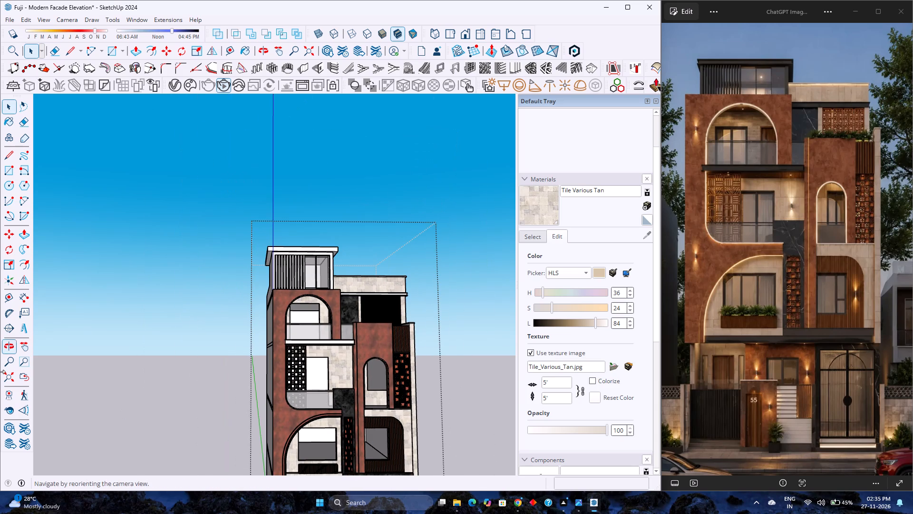
left_click(8, 380)
scroll(290, 345, "down", 3)
scroll(290, 346, "up", 3)
scroll(290, 346, "down", 1)
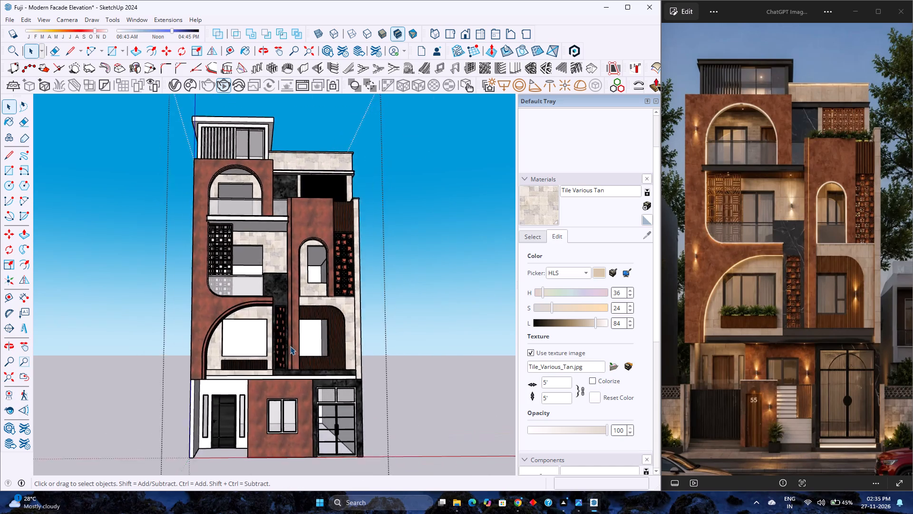
scroll(290, 346, "down", 2)
scroll(290, 346, "up", 3)
scroll(290, 346, "down", 2)
middle_click_drag(290, 347, 272, 395)
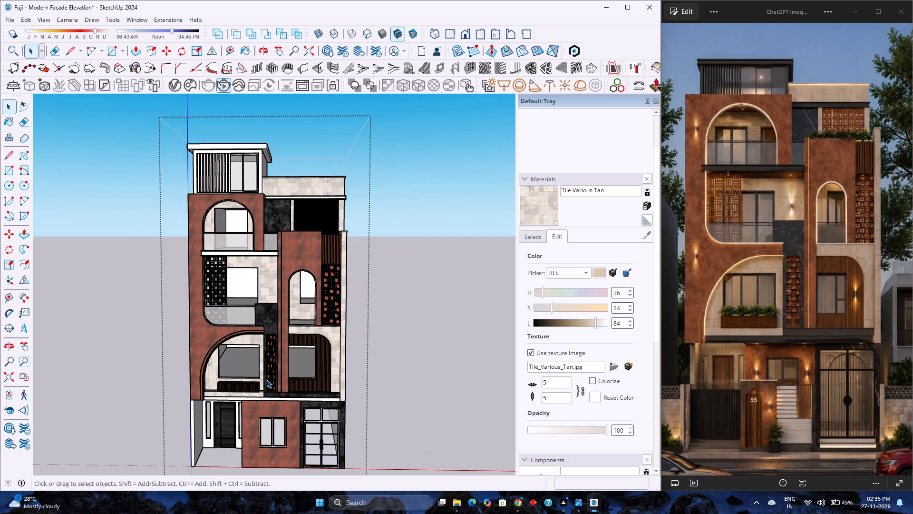
scroll(266, 379, "up", 3)
scroll(266, 379, "down", 3)
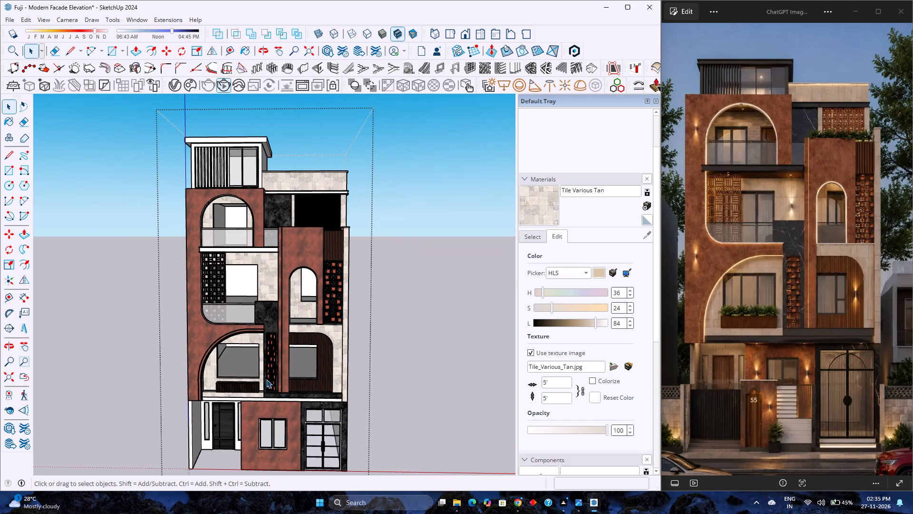
Inside the ground floor's group, paint the entrance's side wall and the white wall around the black door with Tile Various Tan.
double_click(193, 441)
scroll(193, 441, "up", 1)
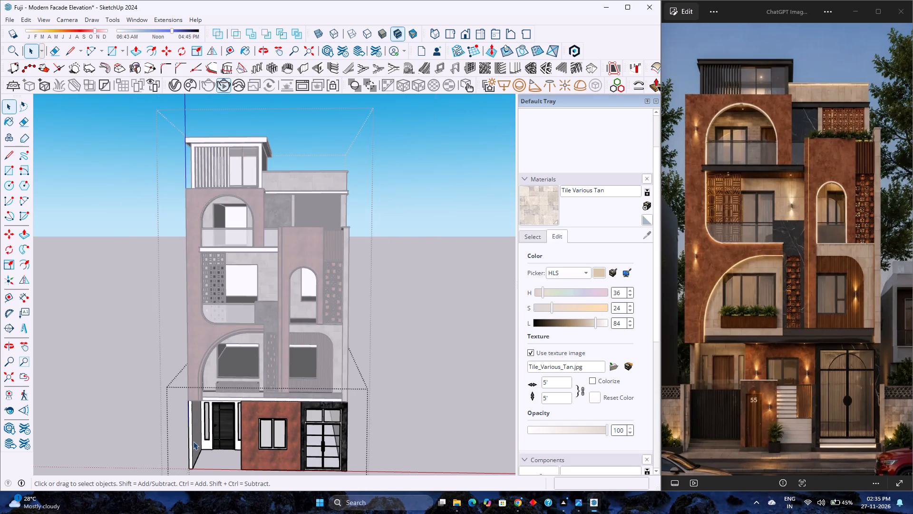
scroll(193, 441, "up", 2)
double_click(193, 441)
scroll(193, 441, "up", 4)
middle_click_drag(197, 440, 165, 438)
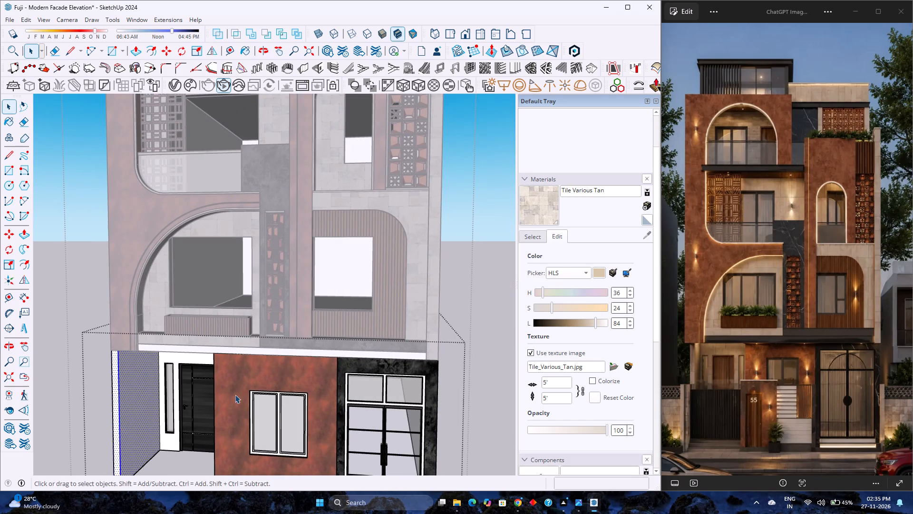
left_click(527, 208)
left_click(132, 411)
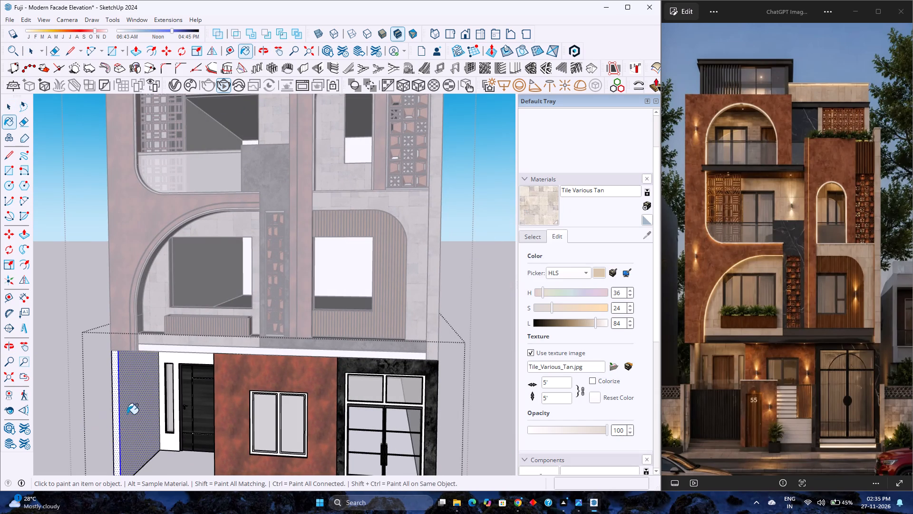
scroll(142, 421, "up", 3)
scroll(185, 432, "up", 2)
left_click(185, 445)
scroll(182, 445, "up", 2)
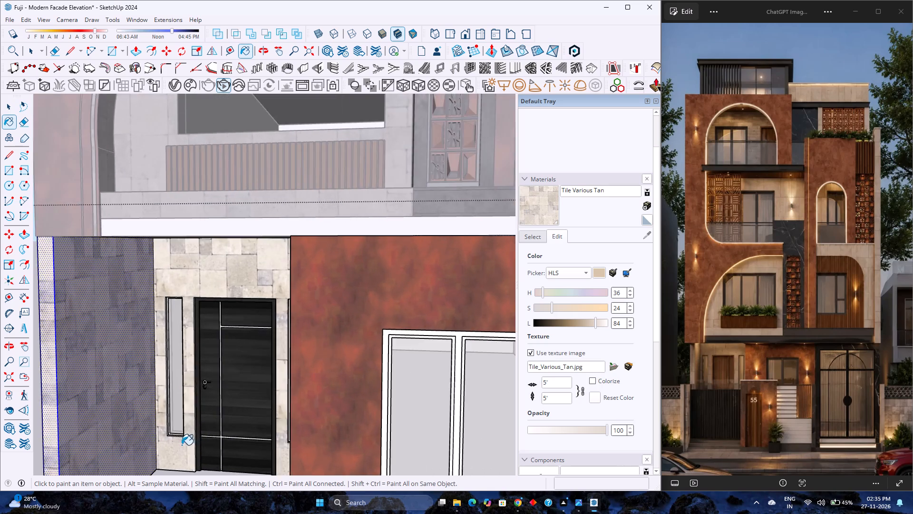
middle_click_drag(182, 445, 277, 443)
scroll(287, 437, "down", 11)
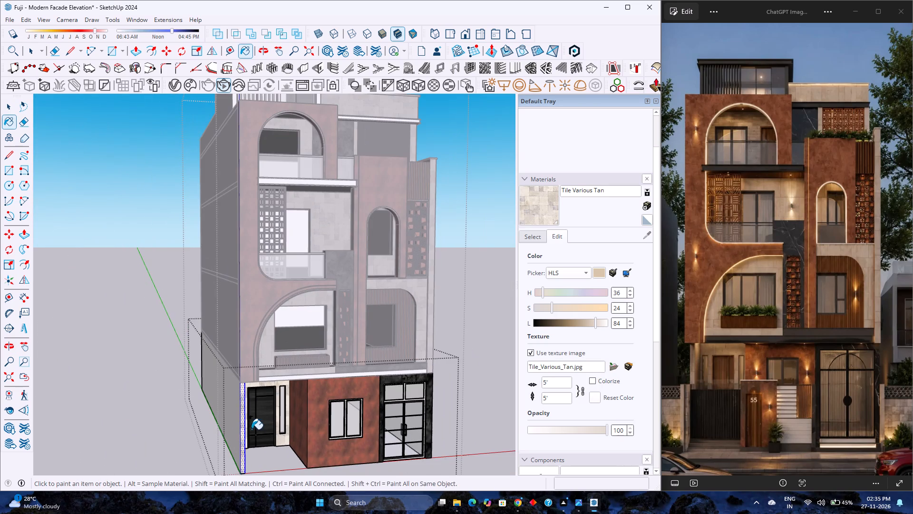
key("space")
left_click(466, 333)
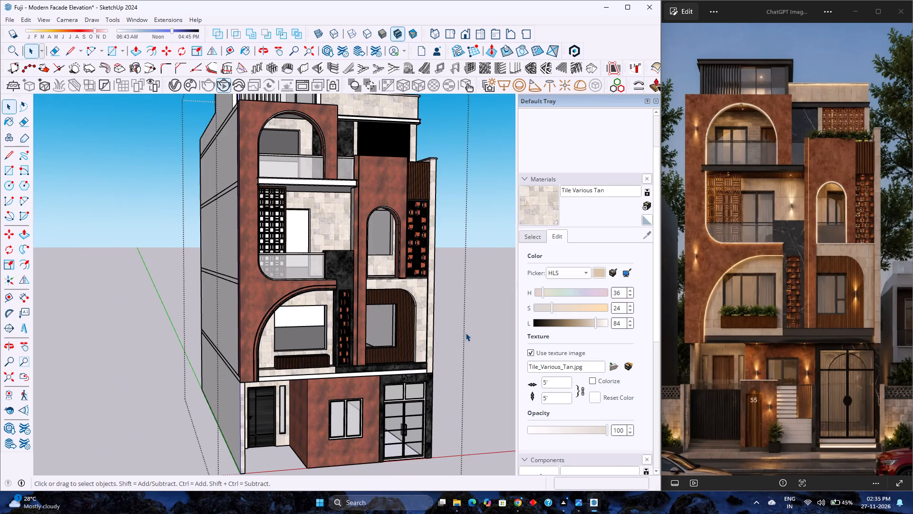
Save the model.
key("ctrl+s")
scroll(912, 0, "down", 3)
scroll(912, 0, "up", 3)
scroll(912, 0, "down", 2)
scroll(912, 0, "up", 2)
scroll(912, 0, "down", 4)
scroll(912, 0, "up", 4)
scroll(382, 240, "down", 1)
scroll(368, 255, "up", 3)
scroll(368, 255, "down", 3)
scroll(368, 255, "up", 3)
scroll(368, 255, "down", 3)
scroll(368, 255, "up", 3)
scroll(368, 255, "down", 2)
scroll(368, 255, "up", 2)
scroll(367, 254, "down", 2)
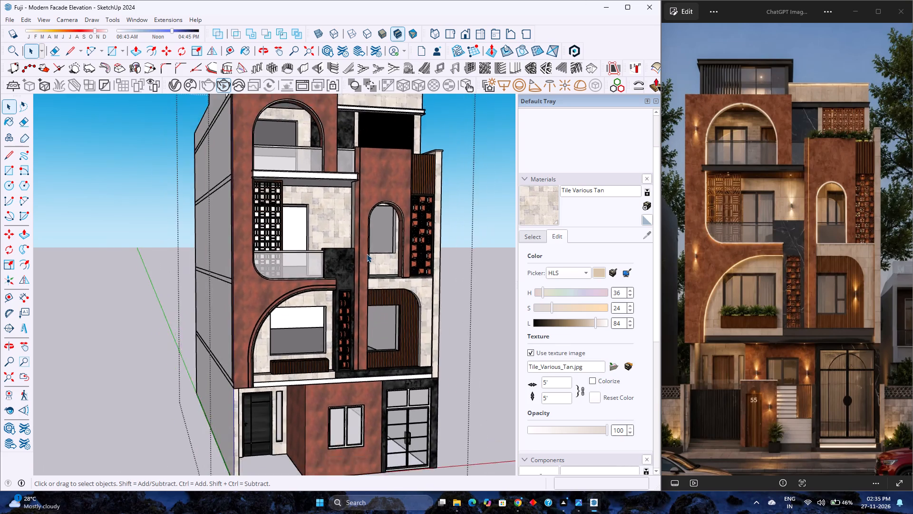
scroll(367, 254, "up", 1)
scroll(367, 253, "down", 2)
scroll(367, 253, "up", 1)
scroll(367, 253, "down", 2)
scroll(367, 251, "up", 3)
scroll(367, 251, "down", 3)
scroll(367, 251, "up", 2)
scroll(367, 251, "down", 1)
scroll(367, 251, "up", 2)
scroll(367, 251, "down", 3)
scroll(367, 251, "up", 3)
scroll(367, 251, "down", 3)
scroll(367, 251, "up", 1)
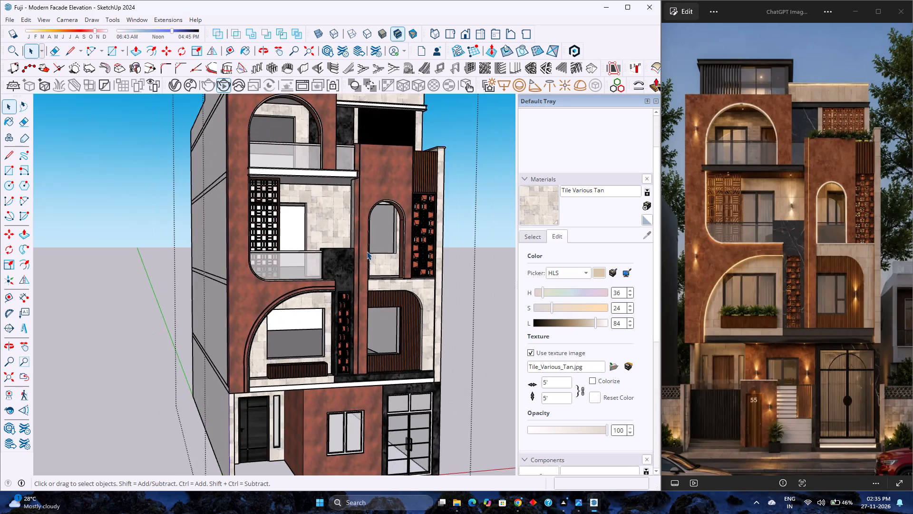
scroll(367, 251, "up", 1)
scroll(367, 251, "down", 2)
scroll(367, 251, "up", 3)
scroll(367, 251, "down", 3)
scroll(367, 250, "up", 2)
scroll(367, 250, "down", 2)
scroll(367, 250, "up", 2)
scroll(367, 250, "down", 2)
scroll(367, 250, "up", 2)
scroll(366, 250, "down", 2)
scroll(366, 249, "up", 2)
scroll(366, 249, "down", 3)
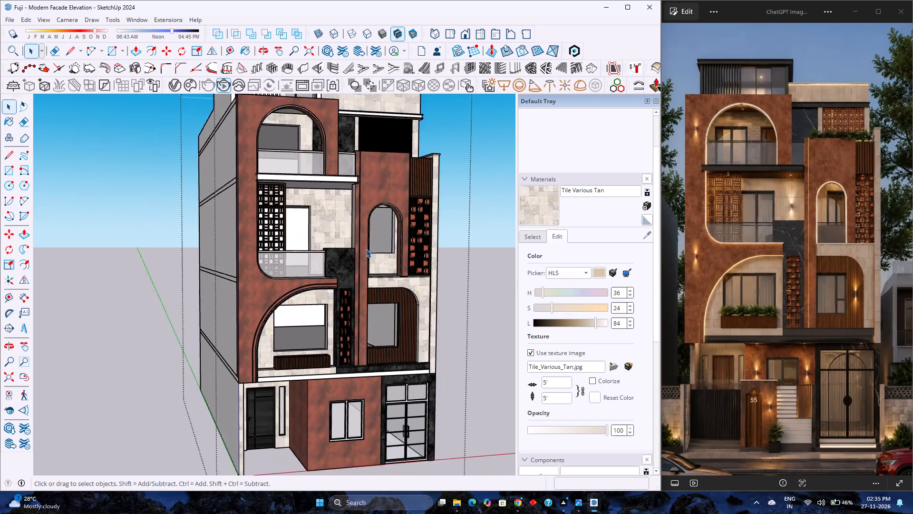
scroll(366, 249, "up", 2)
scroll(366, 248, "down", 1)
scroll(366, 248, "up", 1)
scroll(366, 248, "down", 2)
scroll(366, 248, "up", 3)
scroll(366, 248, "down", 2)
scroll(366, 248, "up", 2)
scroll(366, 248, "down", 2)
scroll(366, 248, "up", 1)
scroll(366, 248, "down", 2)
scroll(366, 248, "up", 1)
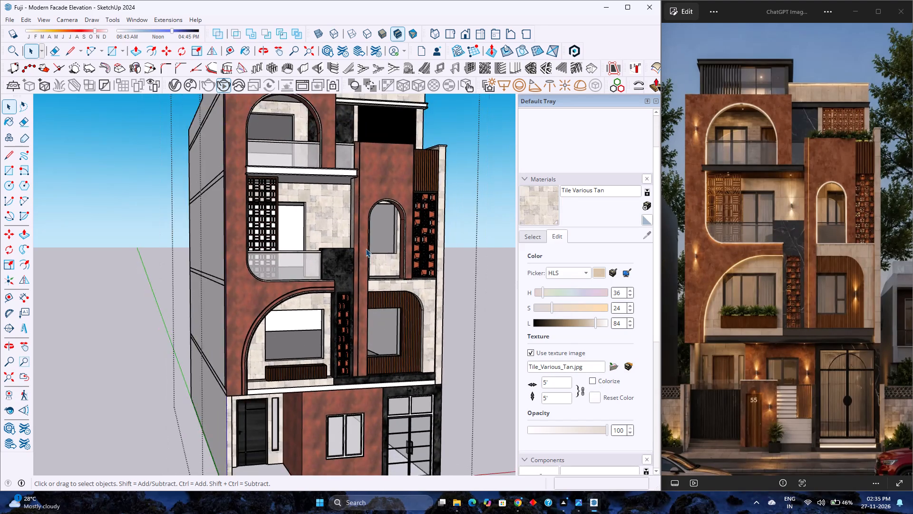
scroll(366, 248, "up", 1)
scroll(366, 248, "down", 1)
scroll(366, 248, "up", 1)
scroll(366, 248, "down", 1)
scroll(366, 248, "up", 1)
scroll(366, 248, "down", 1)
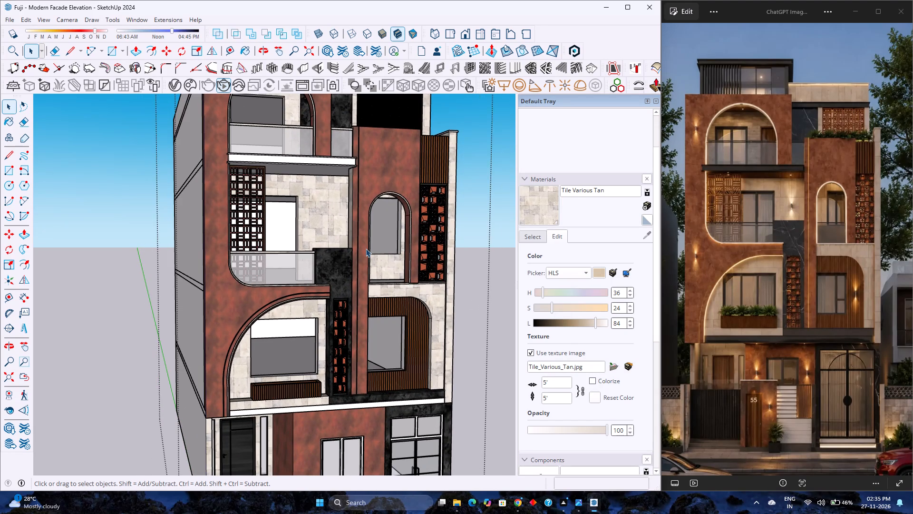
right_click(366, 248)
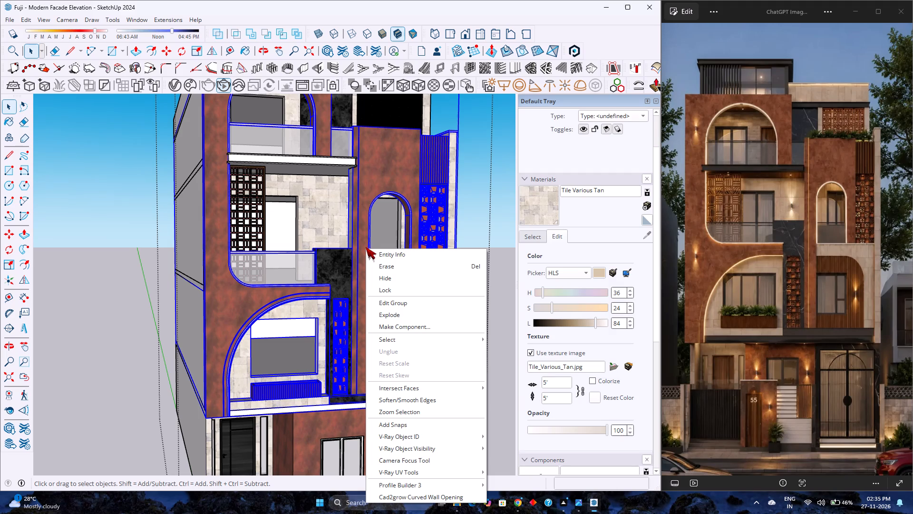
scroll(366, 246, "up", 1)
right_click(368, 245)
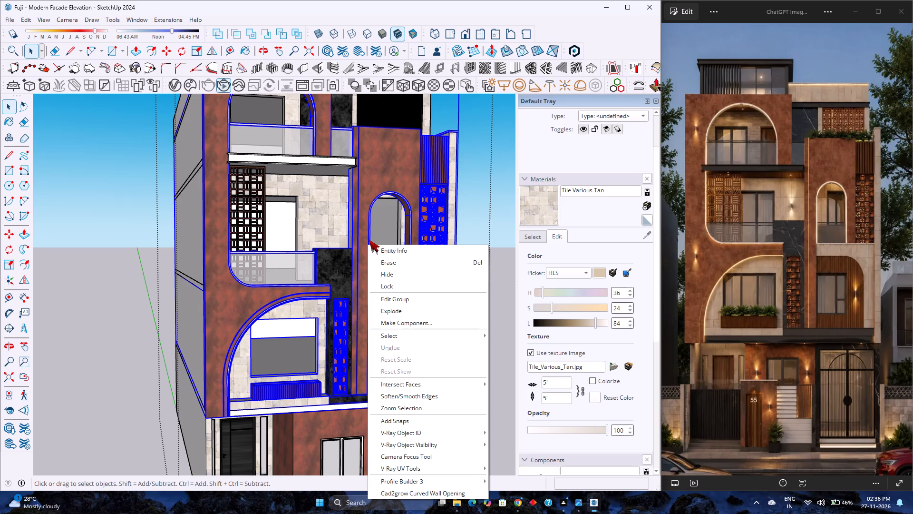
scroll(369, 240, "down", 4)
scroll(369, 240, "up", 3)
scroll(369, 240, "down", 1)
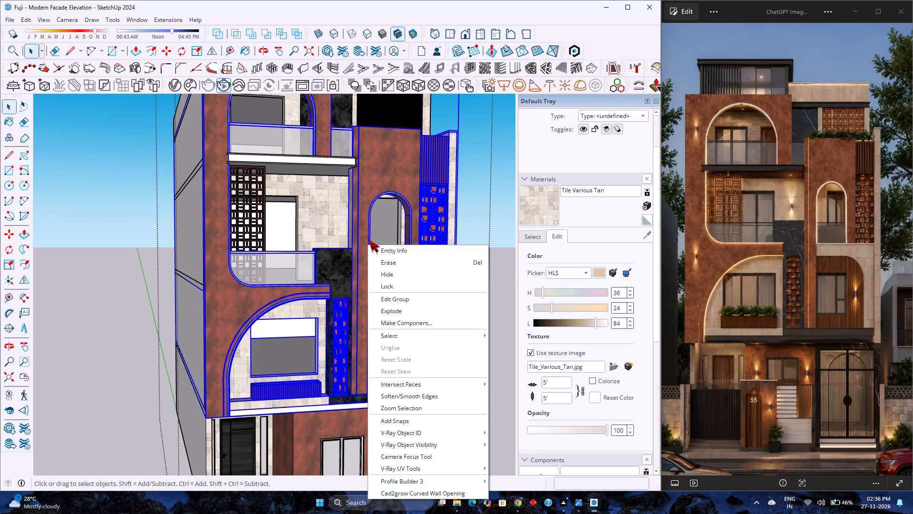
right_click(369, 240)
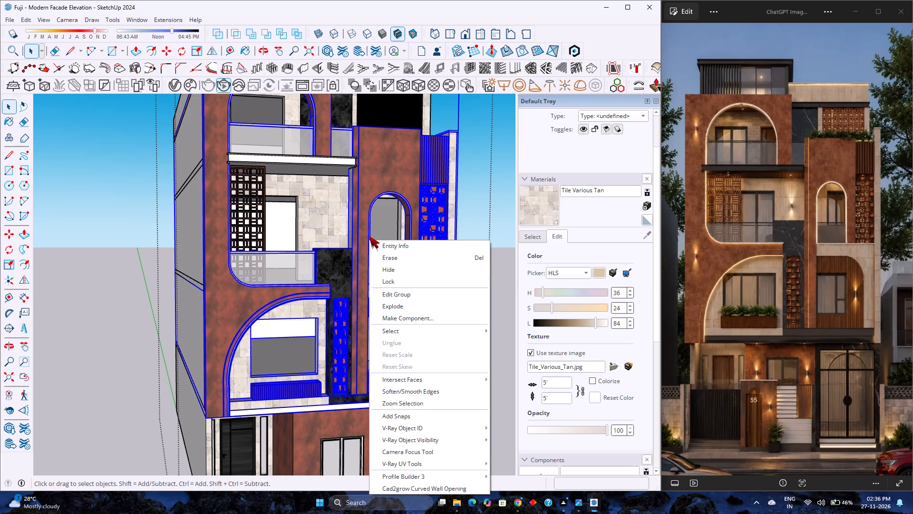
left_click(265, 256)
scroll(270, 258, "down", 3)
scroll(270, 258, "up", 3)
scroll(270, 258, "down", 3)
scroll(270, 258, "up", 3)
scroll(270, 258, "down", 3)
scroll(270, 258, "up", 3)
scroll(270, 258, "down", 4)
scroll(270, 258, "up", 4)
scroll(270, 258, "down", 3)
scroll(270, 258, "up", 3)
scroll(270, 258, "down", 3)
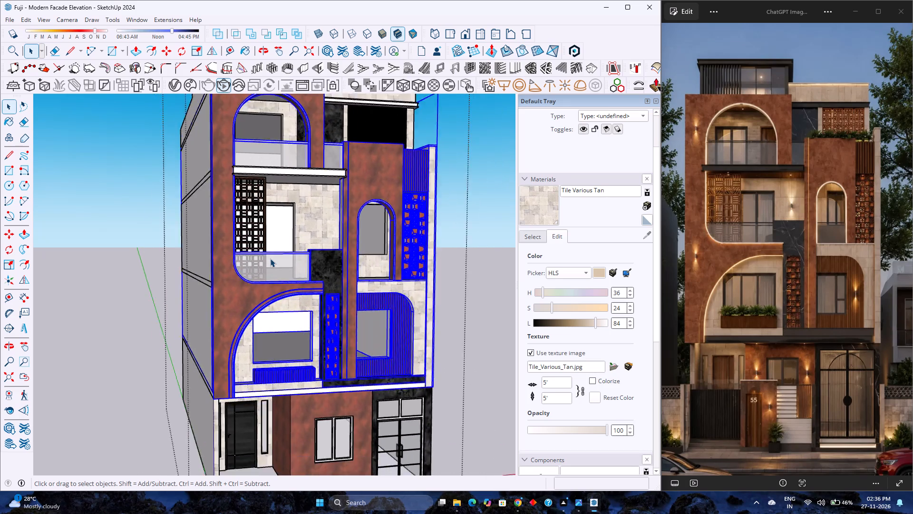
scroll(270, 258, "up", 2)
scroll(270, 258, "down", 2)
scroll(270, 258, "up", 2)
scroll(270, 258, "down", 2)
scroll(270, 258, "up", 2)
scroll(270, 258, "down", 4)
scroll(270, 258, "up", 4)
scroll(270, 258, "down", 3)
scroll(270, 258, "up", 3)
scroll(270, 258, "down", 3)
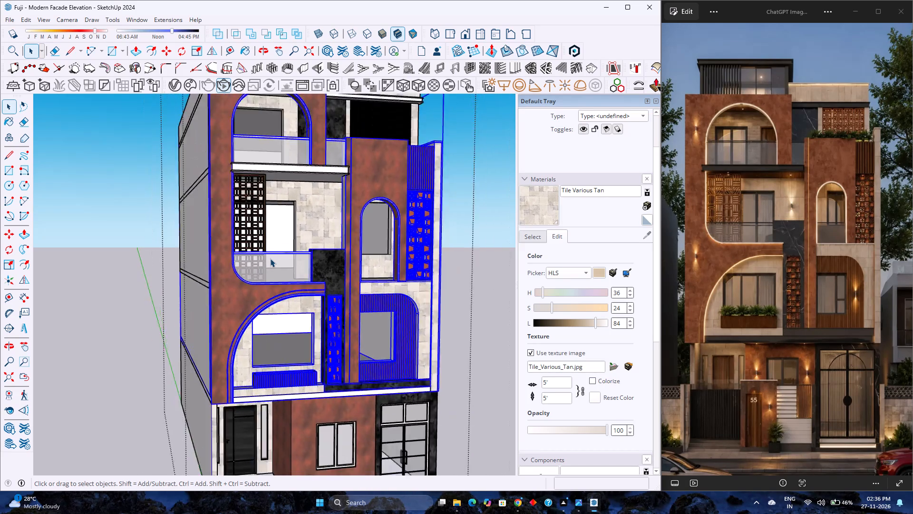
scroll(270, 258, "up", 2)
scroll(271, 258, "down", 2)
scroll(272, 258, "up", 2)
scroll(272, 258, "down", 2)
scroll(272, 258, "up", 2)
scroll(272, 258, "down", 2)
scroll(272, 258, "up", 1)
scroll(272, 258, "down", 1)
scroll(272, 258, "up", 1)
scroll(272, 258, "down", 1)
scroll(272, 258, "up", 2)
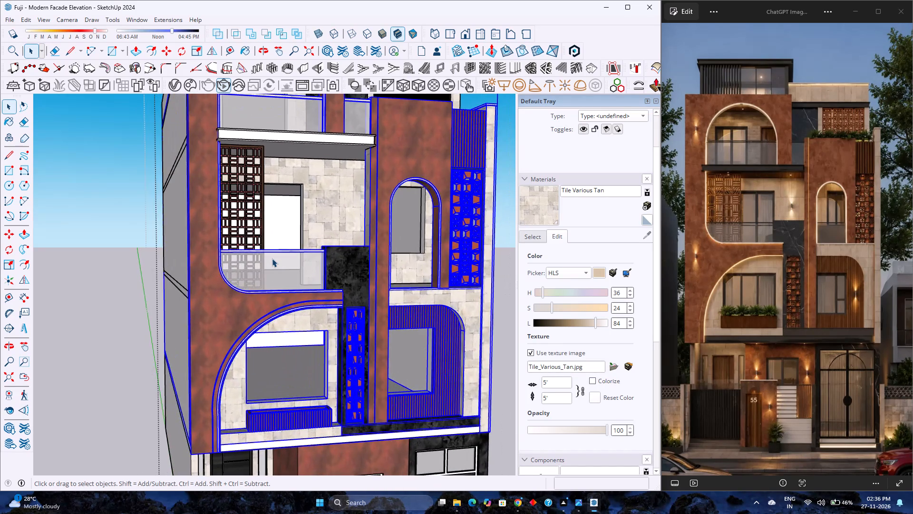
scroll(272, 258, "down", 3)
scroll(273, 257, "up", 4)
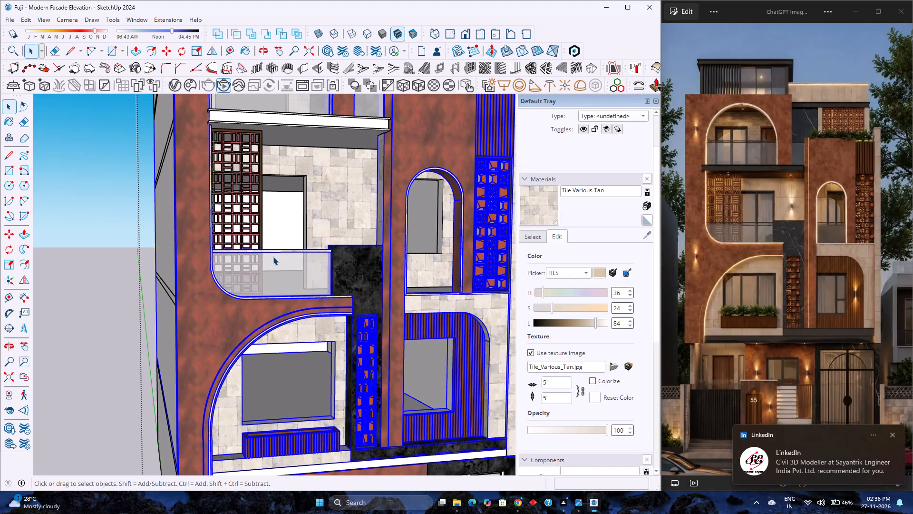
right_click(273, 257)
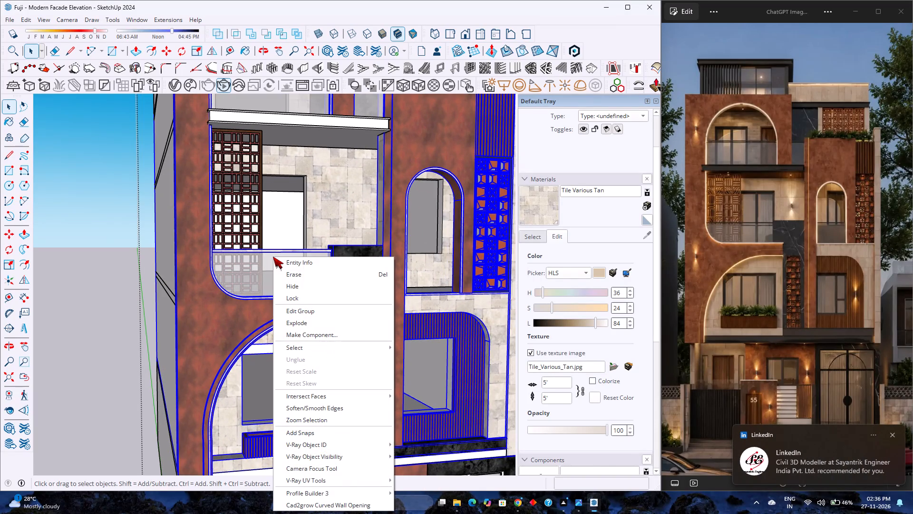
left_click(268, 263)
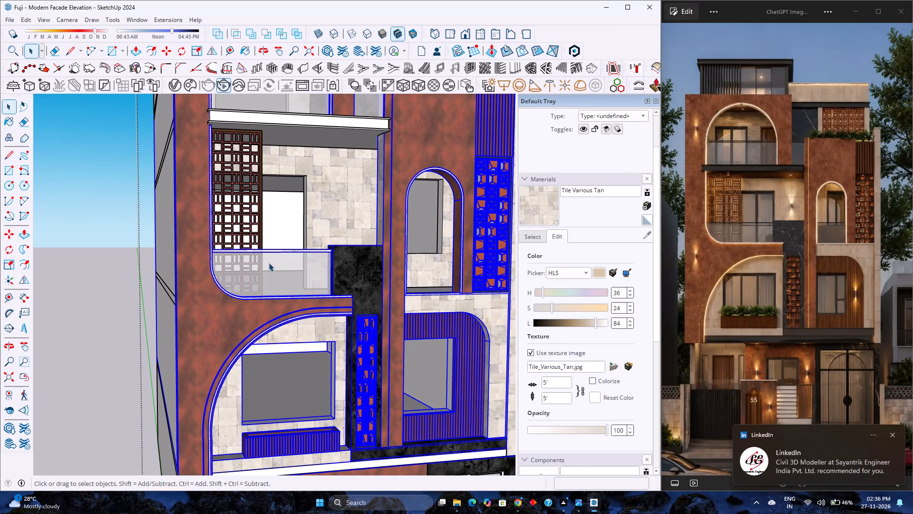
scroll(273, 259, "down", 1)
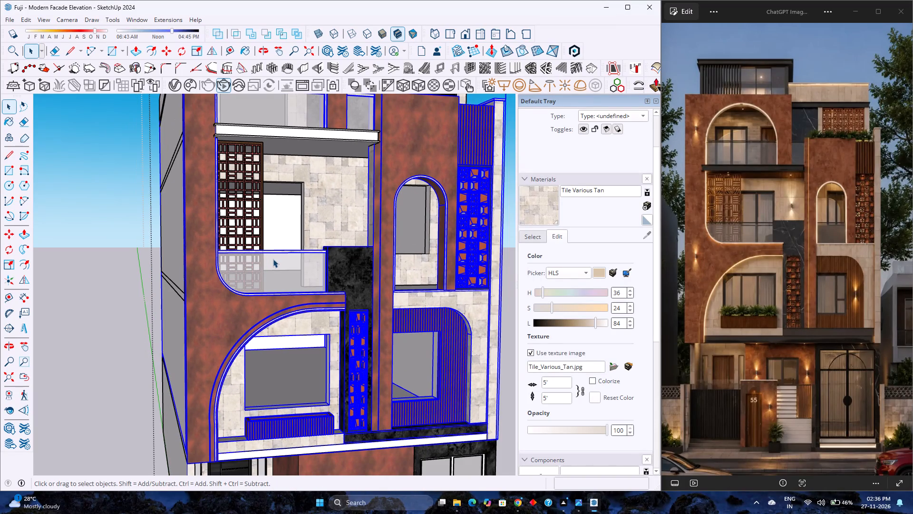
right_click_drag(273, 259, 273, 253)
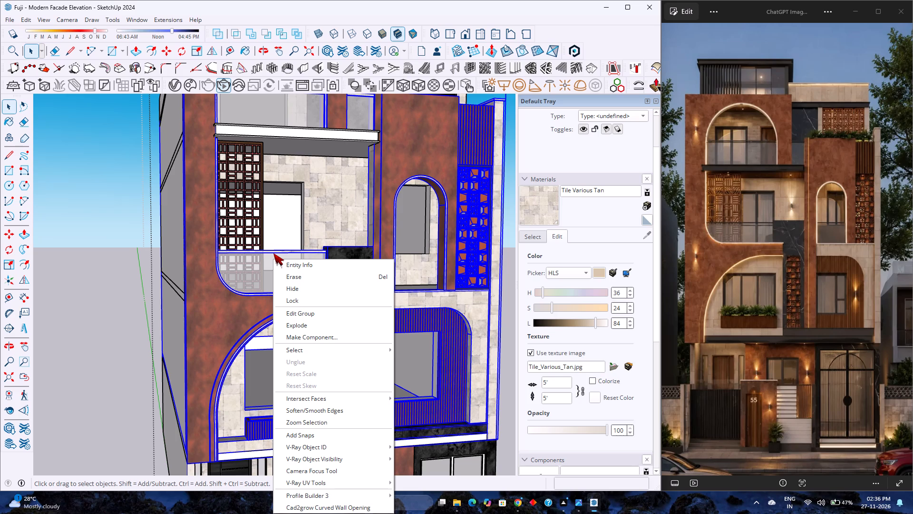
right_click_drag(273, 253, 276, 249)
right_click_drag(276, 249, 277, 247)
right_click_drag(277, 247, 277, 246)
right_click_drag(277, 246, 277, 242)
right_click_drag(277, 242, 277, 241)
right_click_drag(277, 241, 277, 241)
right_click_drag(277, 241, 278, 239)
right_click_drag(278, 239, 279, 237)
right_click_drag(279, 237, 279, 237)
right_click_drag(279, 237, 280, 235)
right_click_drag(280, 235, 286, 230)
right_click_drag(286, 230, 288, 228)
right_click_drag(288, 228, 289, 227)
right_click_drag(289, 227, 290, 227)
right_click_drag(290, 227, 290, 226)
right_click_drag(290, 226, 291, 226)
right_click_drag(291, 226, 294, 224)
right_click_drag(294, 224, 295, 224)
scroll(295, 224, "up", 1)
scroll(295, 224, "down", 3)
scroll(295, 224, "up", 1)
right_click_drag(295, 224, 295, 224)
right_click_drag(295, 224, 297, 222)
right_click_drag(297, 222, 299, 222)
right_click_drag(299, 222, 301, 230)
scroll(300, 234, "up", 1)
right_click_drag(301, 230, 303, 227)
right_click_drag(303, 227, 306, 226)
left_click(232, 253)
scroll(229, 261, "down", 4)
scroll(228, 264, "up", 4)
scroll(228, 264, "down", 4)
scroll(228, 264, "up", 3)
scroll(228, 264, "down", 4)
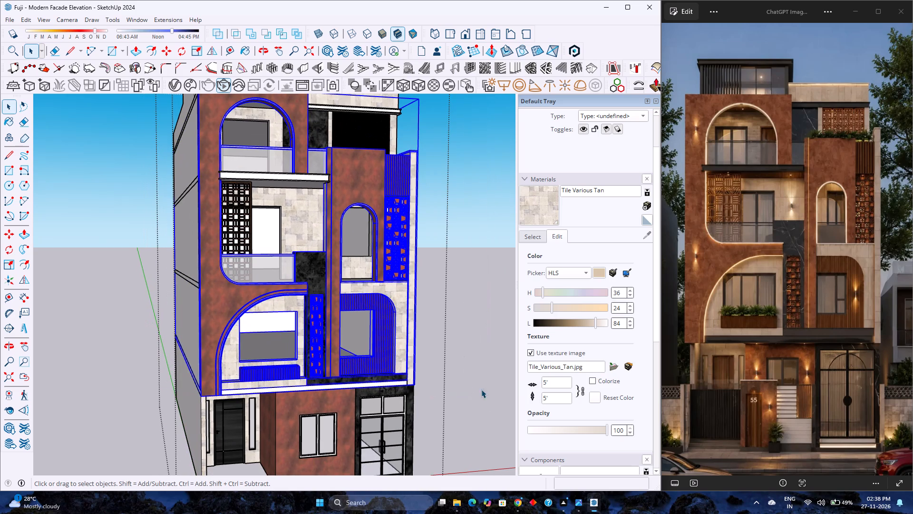
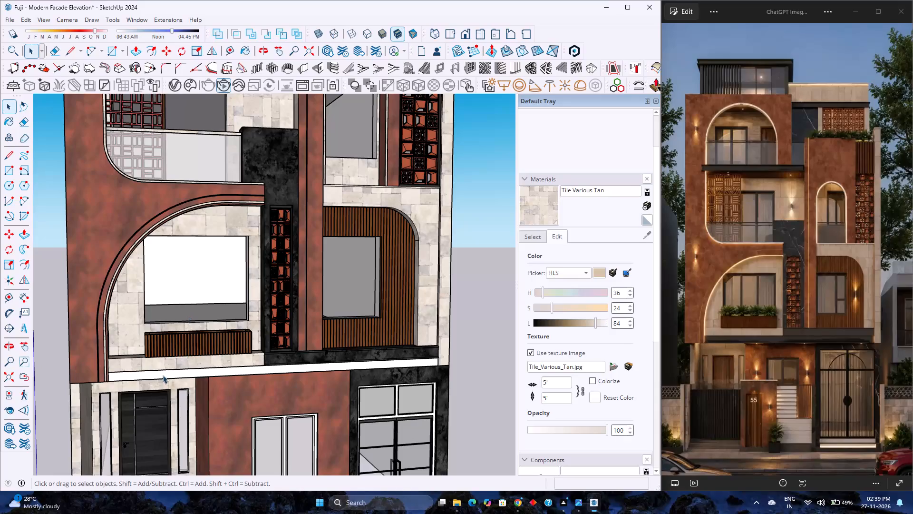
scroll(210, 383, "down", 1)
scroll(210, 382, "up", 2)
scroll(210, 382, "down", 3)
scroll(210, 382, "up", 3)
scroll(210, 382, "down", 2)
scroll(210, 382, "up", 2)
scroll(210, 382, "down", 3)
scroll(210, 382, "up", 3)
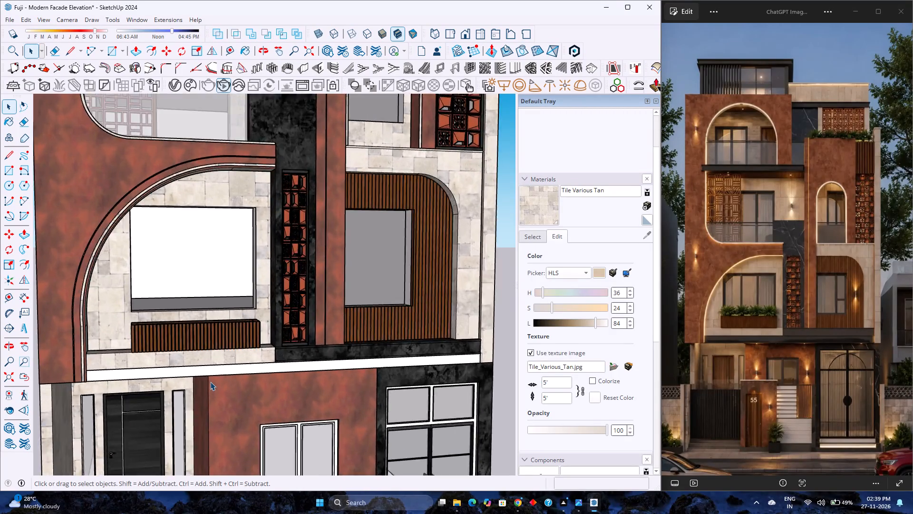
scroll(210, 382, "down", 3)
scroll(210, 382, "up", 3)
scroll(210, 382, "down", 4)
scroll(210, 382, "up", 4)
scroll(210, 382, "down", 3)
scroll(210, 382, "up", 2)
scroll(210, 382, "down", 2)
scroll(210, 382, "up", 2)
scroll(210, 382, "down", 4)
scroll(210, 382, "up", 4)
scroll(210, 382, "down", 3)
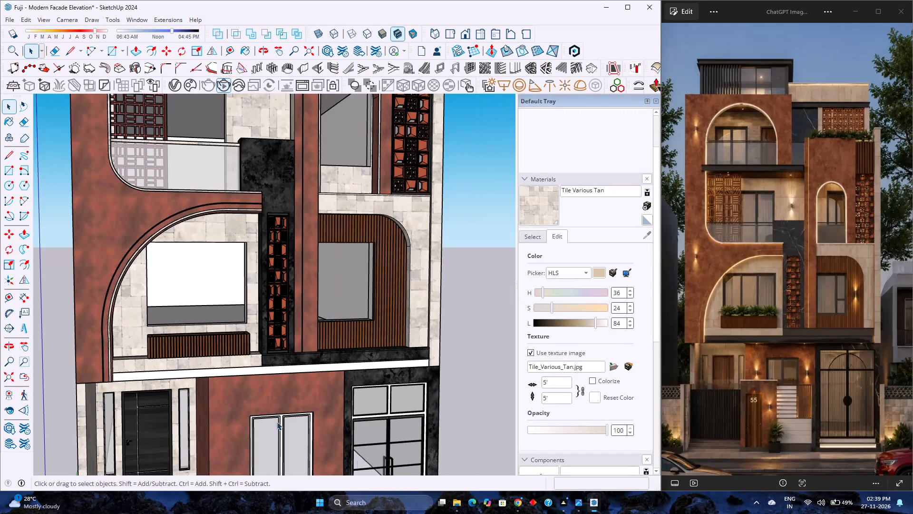
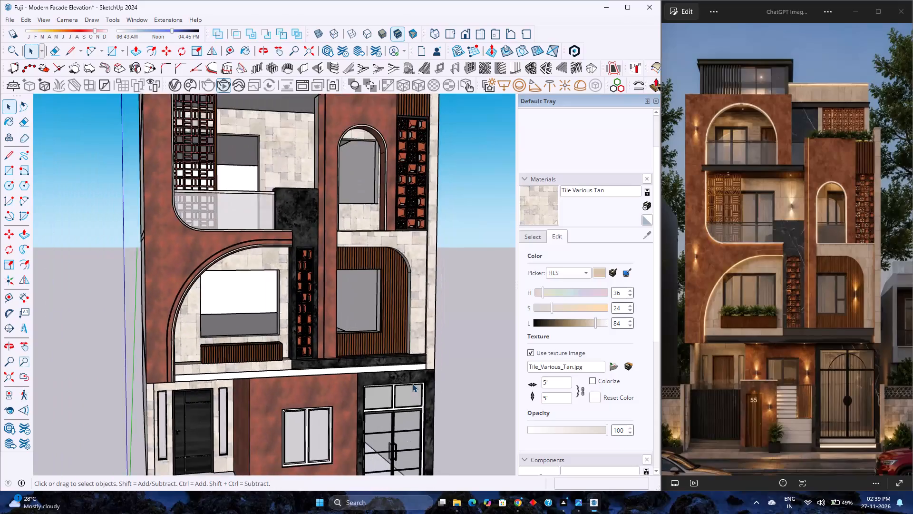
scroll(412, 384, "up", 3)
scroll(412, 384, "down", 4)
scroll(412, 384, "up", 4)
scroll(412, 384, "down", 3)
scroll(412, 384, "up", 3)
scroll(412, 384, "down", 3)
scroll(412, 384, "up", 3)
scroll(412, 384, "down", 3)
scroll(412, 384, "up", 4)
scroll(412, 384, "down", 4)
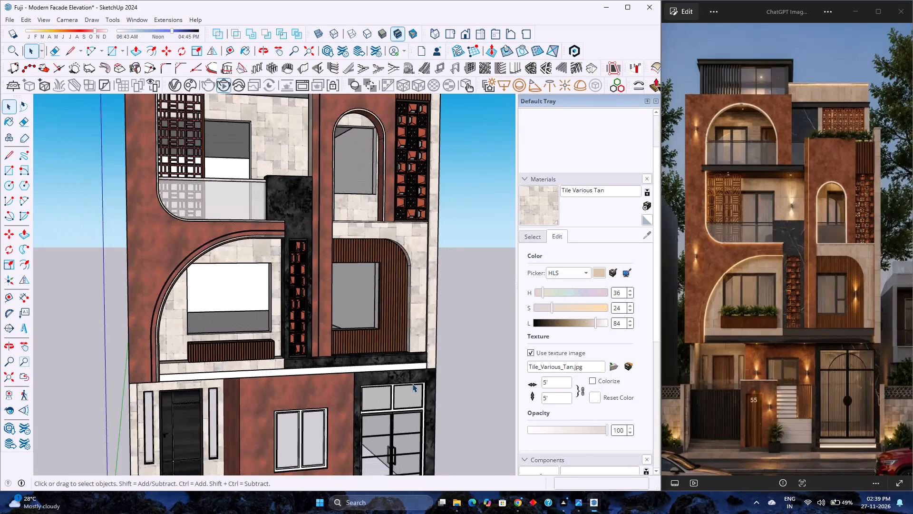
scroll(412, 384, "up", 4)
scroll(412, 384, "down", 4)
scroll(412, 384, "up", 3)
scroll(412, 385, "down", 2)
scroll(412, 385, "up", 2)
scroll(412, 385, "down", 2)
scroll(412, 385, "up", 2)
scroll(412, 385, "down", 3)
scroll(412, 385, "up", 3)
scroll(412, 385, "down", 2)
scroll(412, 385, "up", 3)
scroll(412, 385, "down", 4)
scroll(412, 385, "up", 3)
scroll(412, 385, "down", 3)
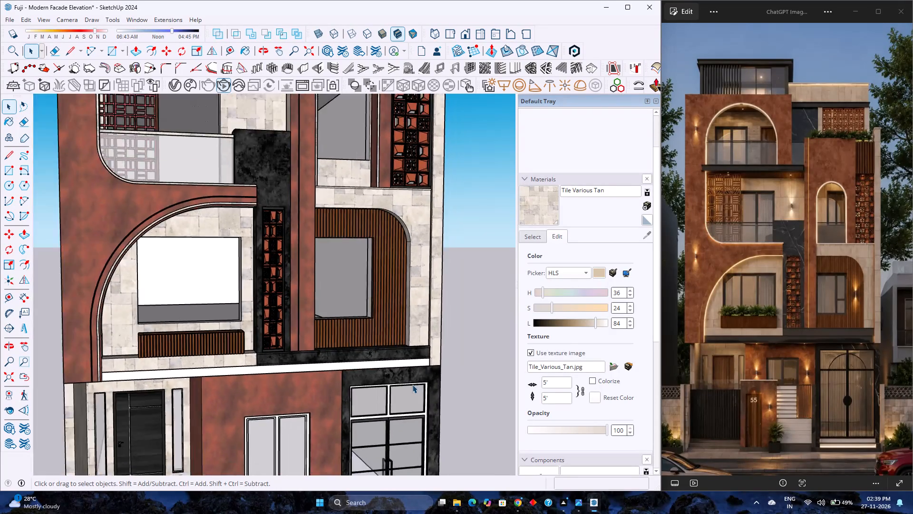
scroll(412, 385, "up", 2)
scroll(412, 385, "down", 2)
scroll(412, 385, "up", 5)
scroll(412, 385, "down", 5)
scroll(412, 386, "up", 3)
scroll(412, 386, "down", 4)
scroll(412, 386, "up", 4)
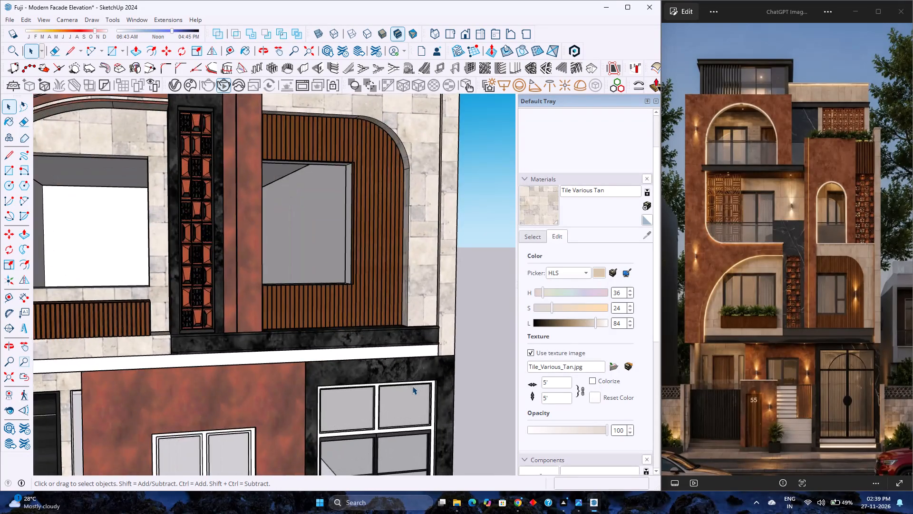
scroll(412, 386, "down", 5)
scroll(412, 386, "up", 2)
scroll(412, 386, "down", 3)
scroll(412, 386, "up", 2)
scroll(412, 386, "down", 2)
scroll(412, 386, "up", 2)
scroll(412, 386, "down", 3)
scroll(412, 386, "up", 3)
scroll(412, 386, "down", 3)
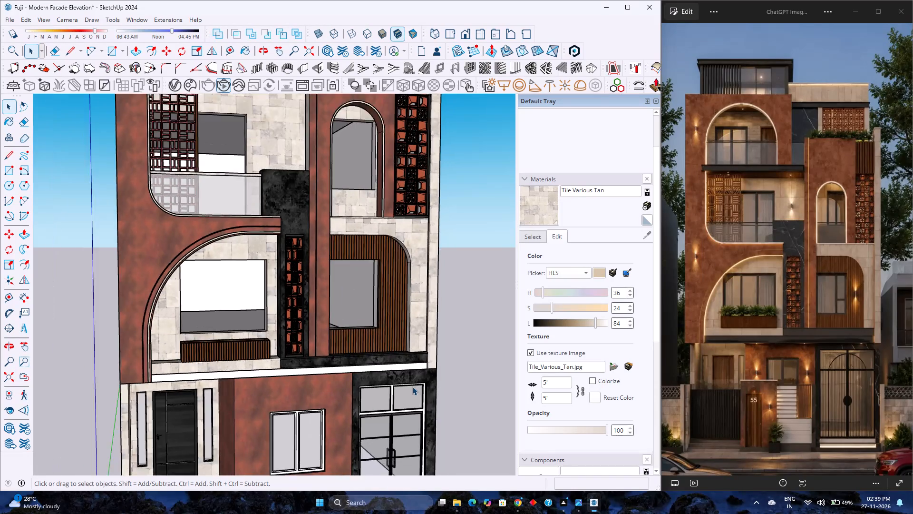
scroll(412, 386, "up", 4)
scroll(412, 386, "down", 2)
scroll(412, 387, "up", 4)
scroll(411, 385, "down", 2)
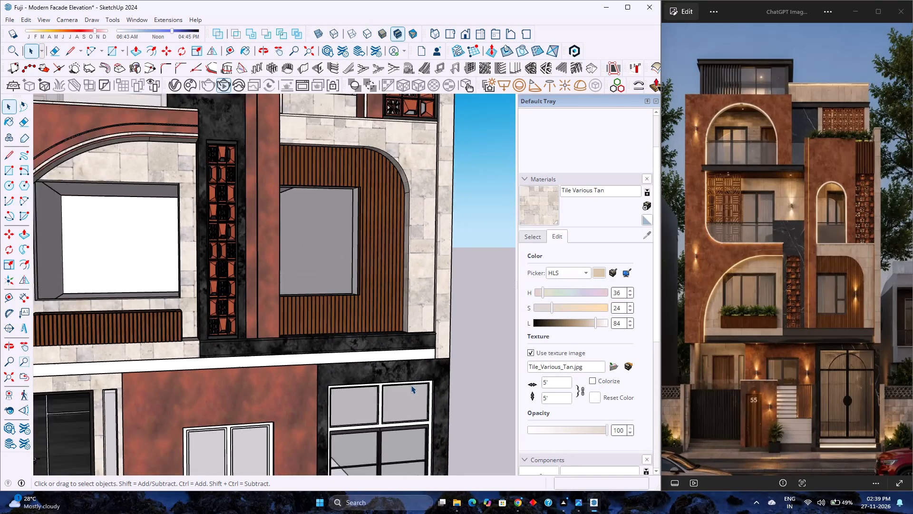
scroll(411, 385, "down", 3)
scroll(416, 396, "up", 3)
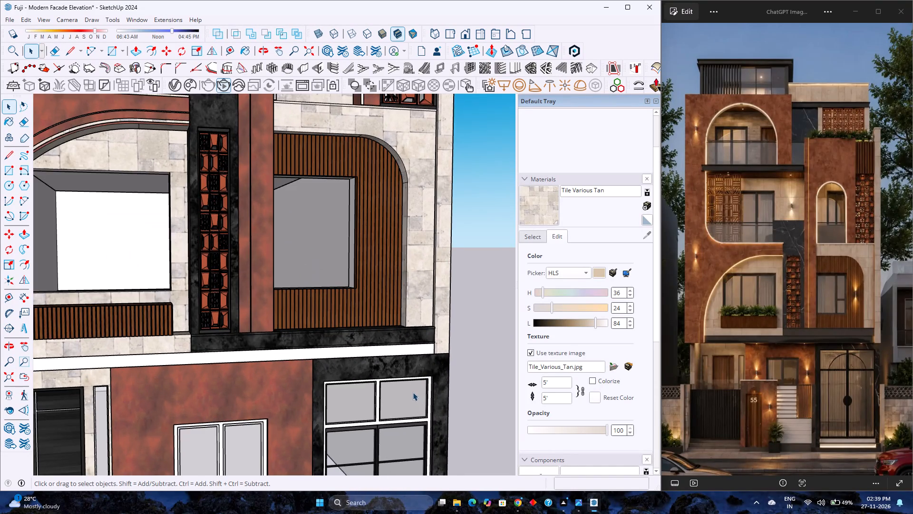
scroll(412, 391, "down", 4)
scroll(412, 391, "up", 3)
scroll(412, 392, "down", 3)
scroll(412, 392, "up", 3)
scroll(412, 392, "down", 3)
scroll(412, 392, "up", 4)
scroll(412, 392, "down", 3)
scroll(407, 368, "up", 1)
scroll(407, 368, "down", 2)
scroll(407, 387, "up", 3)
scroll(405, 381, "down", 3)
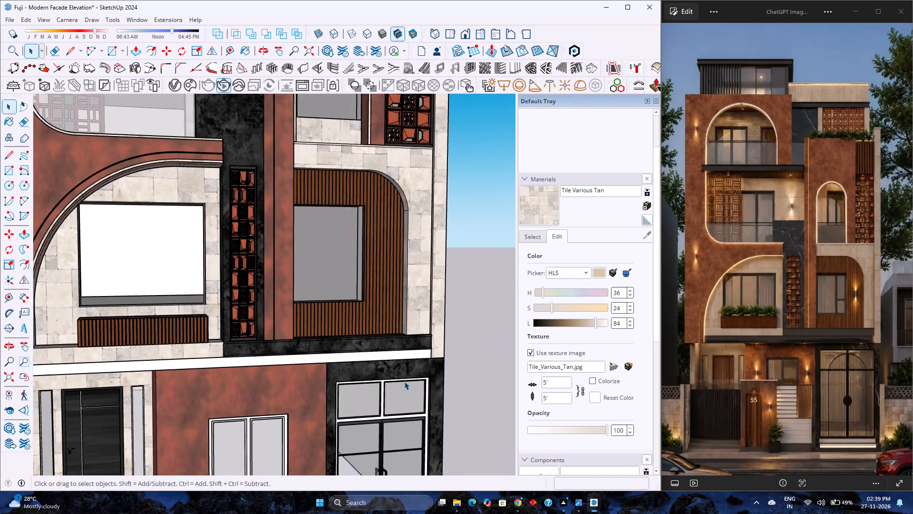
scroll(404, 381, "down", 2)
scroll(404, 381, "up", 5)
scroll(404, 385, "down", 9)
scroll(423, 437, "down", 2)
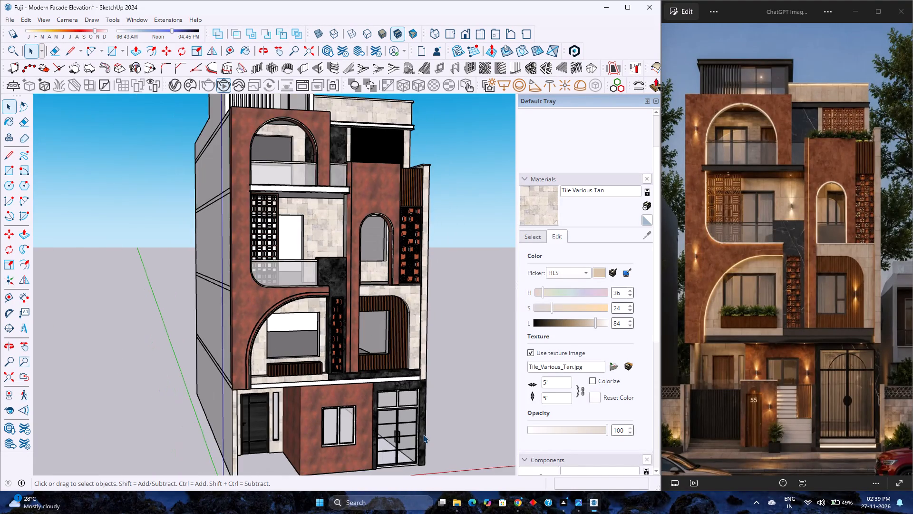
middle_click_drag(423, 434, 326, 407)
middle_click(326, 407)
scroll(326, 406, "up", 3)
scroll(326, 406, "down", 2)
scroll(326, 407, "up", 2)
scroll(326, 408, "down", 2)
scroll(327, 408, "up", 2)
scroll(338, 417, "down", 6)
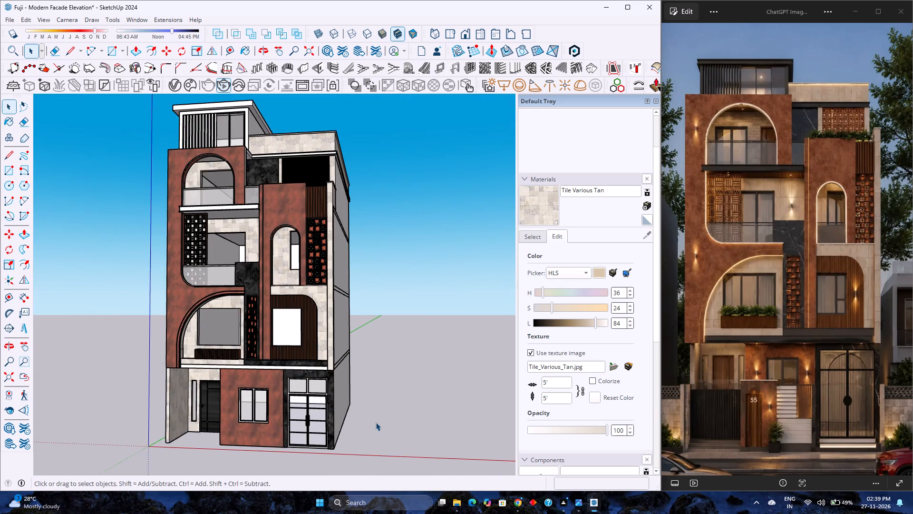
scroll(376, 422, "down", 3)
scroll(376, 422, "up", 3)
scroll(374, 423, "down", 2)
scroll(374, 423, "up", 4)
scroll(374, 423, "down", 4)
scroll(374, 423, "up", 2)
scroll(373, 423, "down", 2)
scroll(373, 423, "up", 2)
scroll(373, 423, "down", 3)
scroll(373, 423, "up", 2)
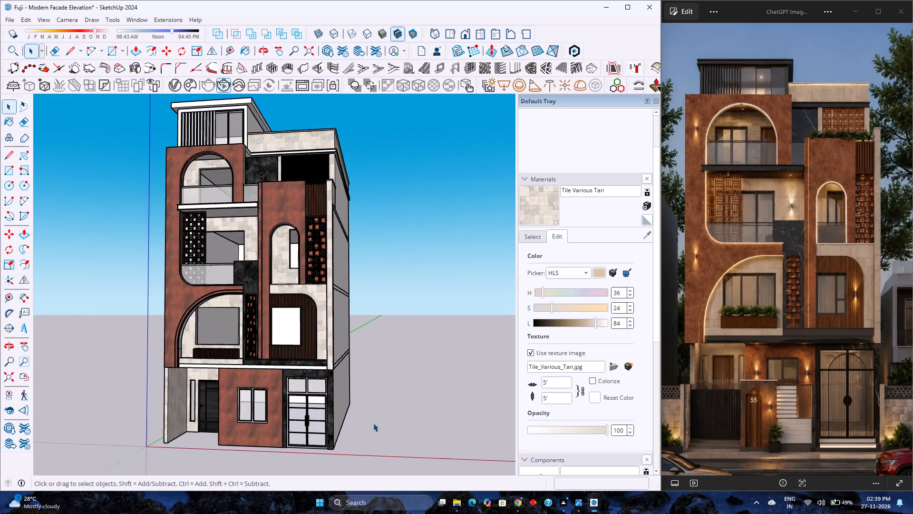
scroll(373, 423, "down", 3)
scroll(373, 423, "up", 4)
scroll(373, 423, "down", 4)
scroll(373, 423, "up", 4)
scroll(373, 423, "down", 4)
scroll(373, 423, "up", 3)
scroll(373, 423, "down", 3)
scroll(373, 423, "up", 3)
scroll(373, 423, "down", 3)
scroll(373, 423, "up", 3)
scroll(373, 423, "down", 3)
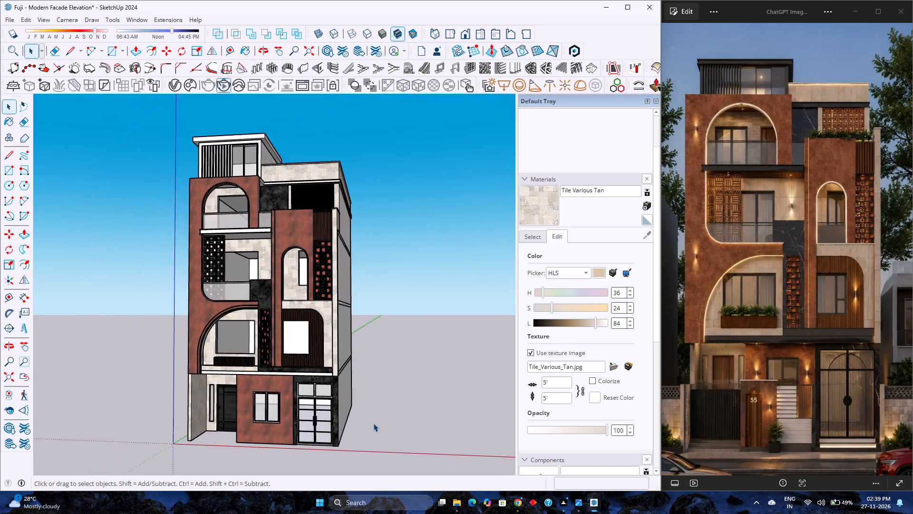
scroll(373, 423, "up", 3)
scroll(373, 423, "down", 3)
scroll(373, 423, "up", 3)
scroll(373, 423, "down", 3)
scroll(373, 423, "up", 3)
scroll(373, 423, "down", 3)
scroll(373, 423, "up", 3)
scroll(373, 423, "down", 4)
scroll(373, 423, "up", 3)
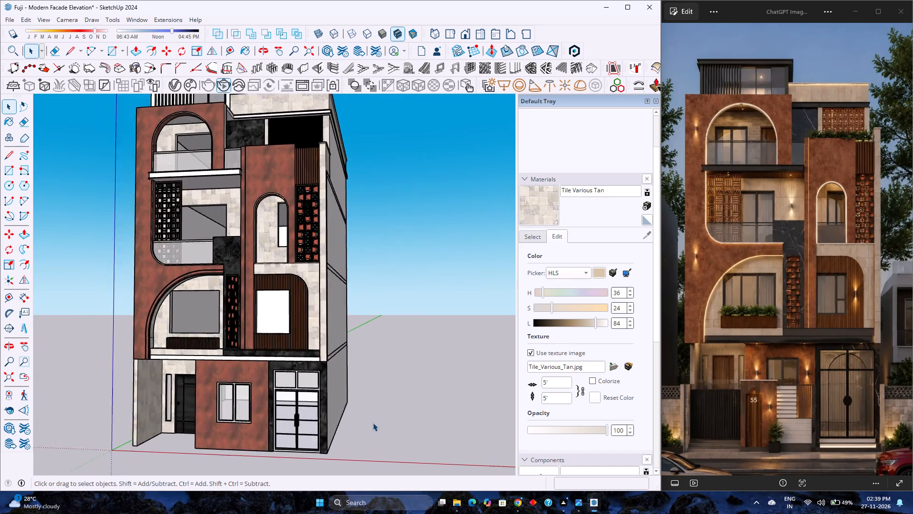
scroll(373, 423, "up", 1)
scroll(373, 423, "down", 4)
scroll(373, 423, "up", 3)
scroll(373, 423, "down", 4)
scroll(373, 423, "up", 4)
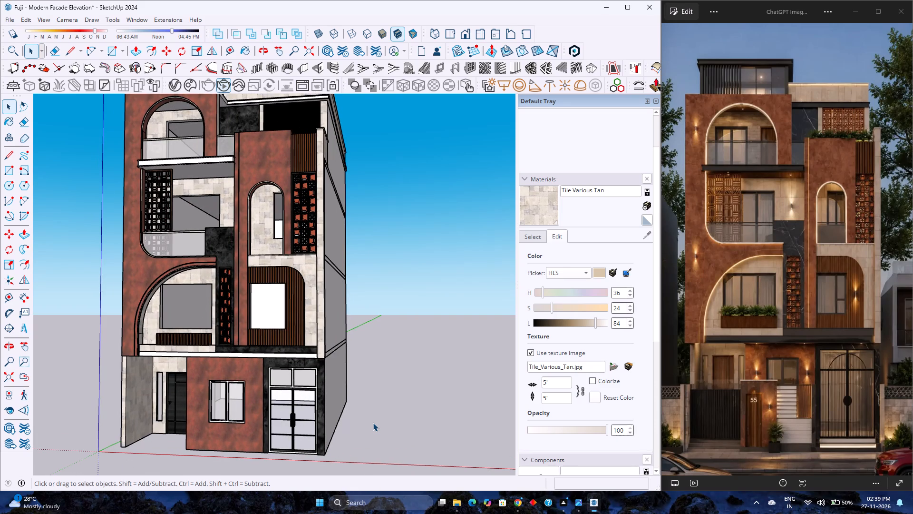
Inside the building group, select the rooftop level and look for its material, trying Asphalt New and the Asian Paints Chromatics collection.
scroll(251, 207, "down", 3)
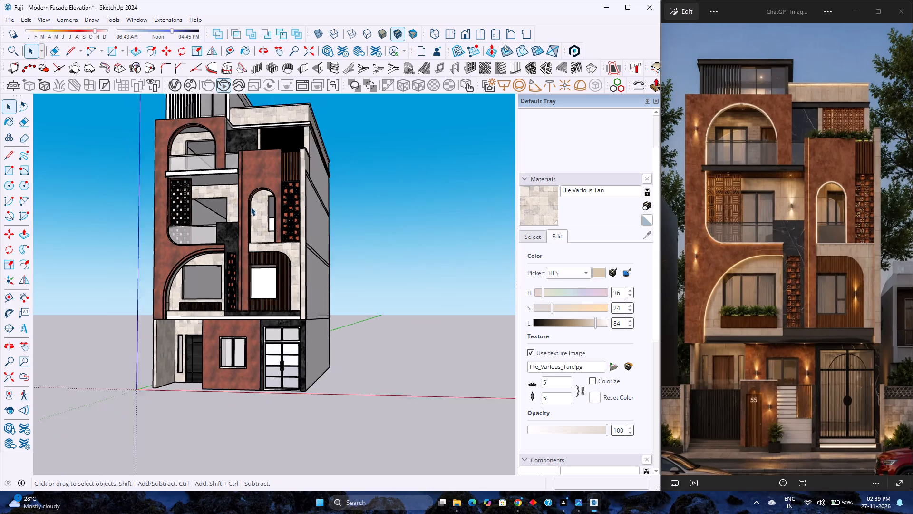
scroll(251, 207, "down", 2)
middle_click_drag(251, 207, 278, 270)
scroll(220, 178, "up", 6)
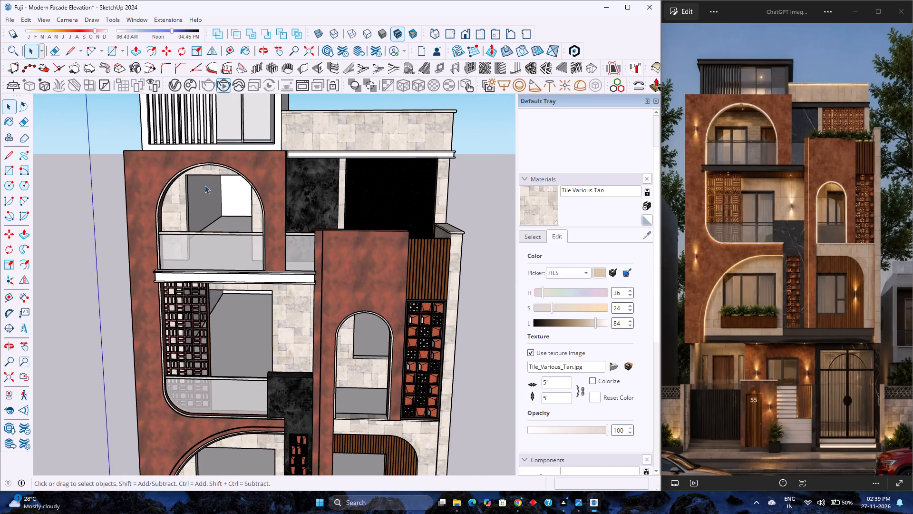
middle_click_drag(230, 189, 266, 295)
scroll(237, 226, "down", 4)
left_click(250, 248)
double_click(250, 246)
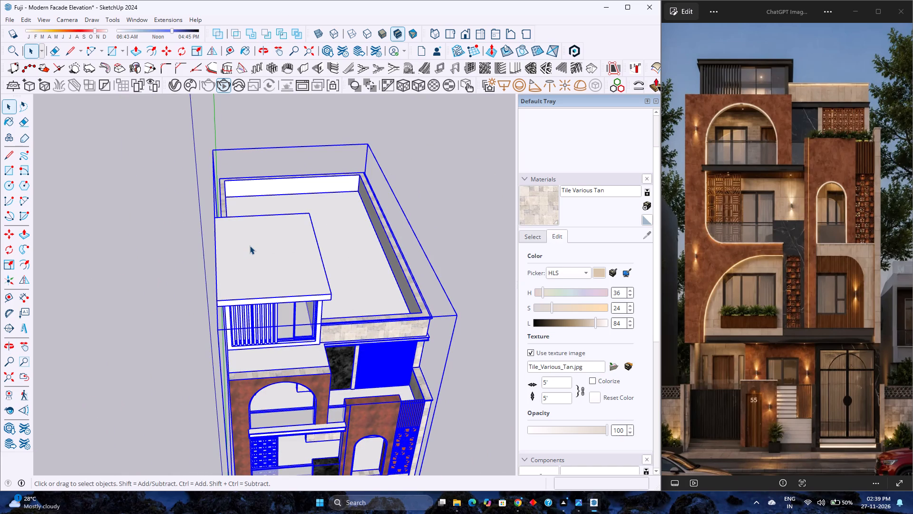
left_click(250, 246)
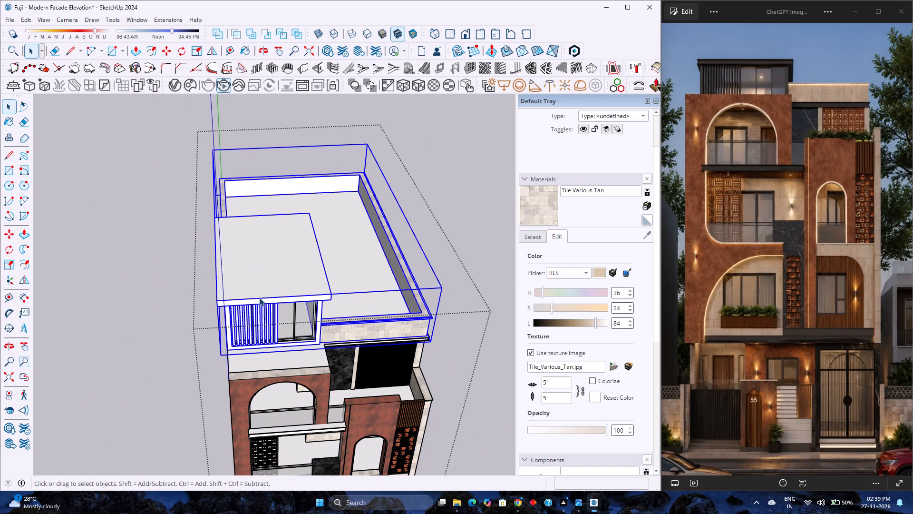
scroll(285, 361, "up", 3)
middle_click_drag(282, 358, 188, 274)
middle_click_drag(186, 272, 182, 267)
scroll(281, 318, "up", 3)
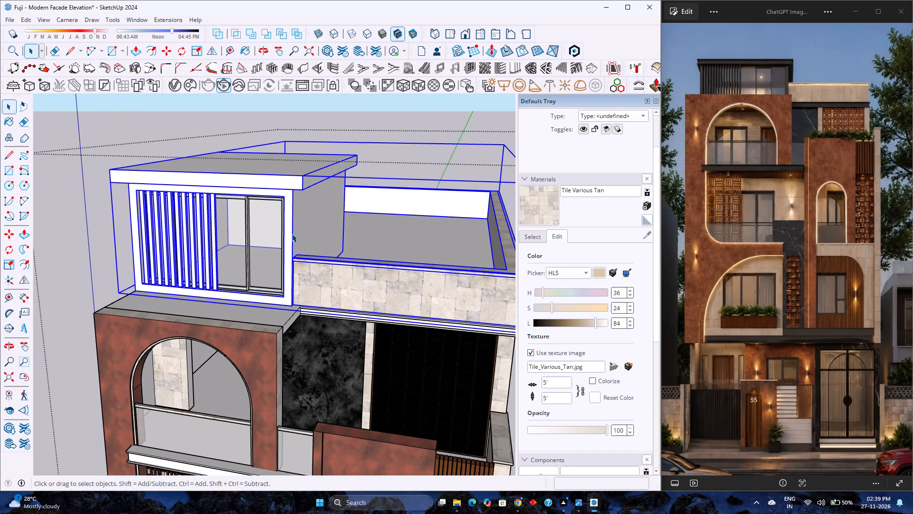
left_click(525, 238)
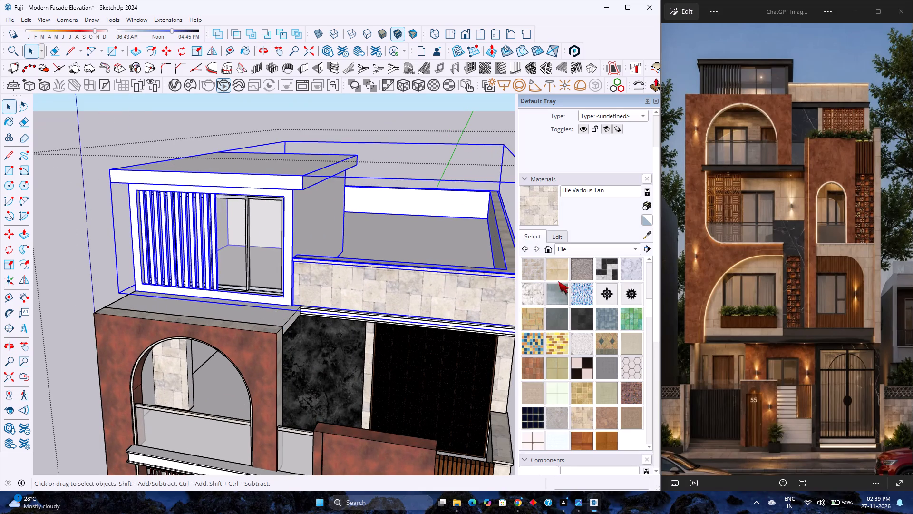
left_click(585, 250)
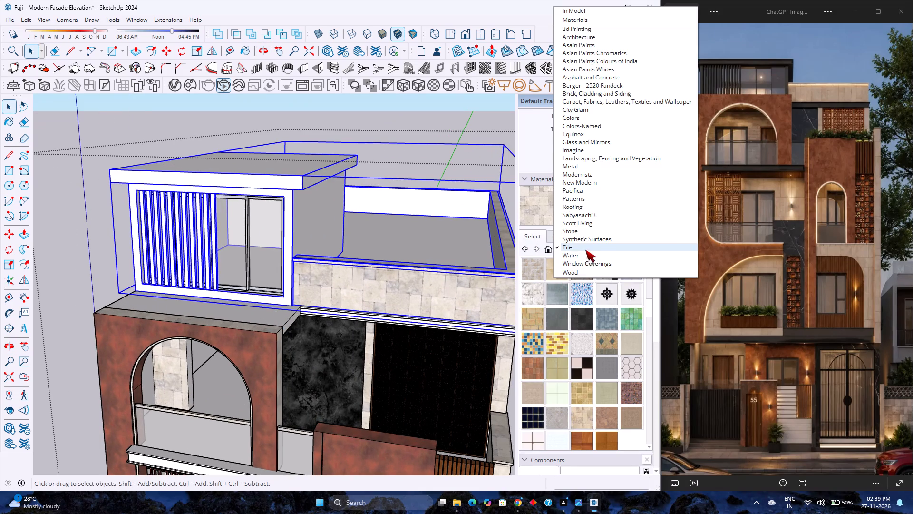
left_click(619, 75)
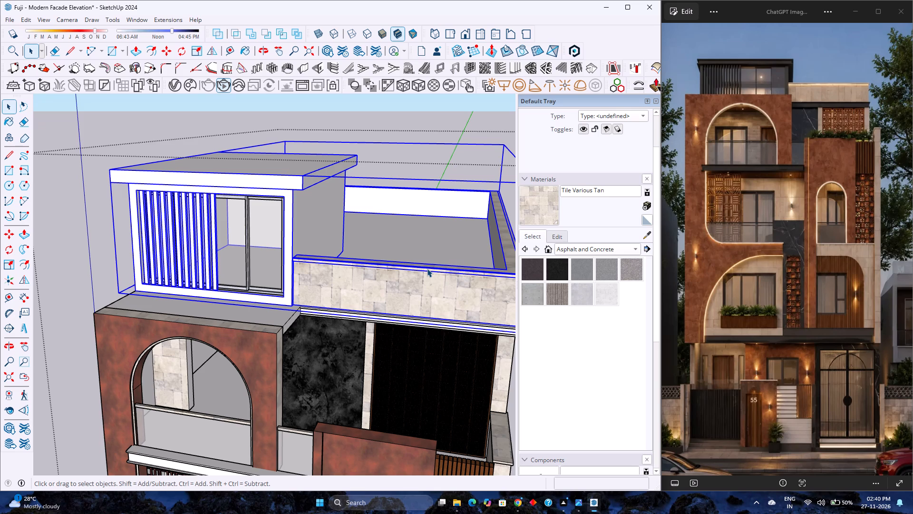
left_click(532, 269)
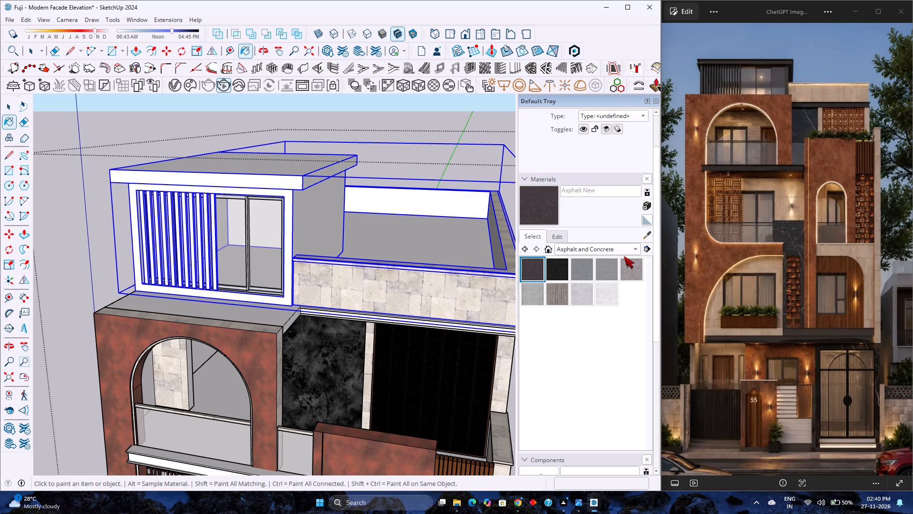
left_click(622, 248)
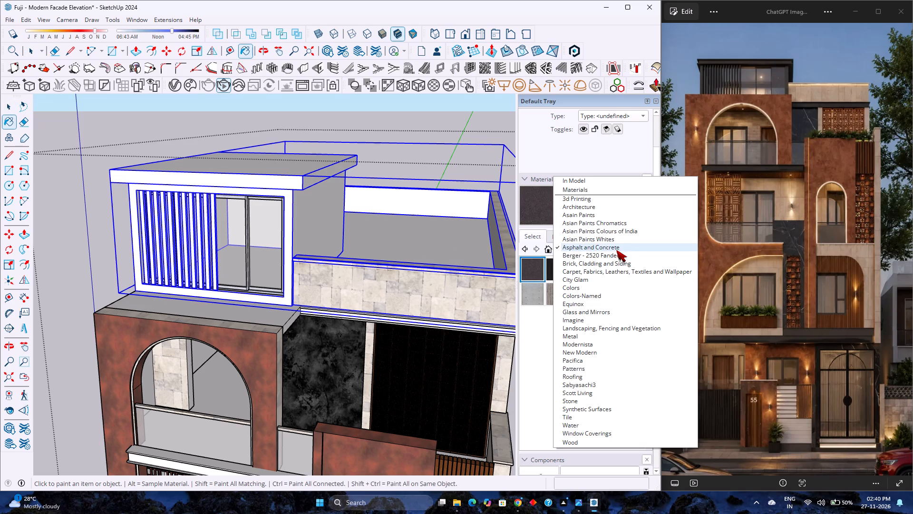
left_click(619, 226)
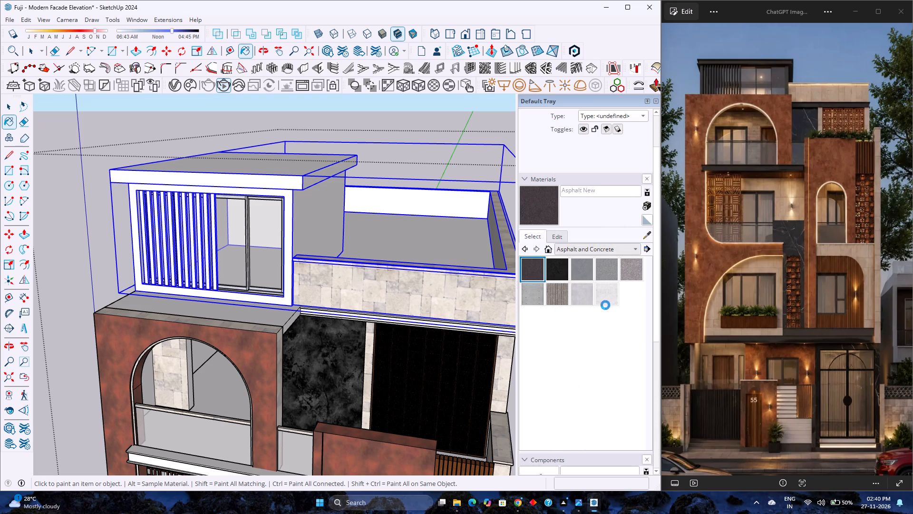
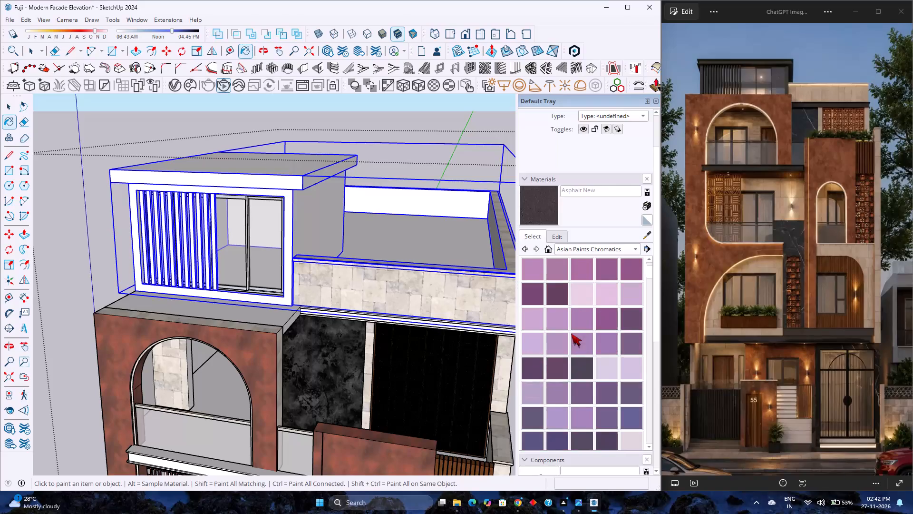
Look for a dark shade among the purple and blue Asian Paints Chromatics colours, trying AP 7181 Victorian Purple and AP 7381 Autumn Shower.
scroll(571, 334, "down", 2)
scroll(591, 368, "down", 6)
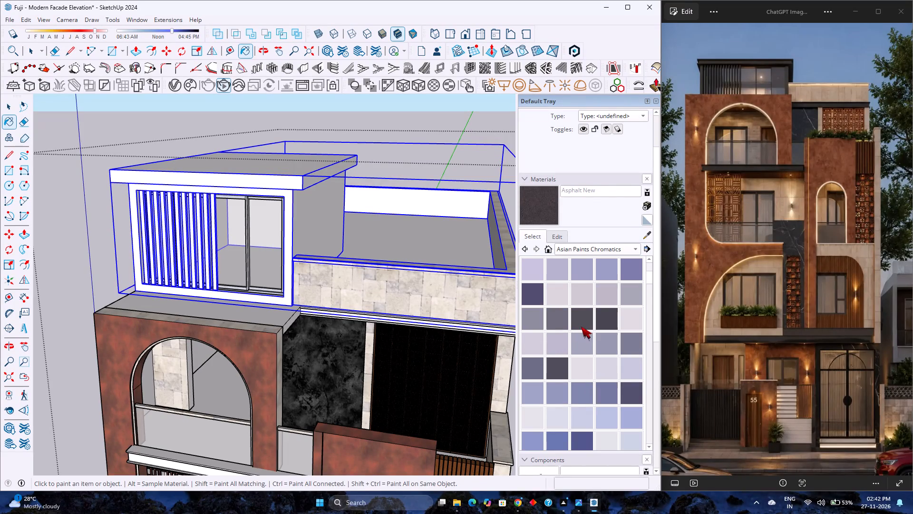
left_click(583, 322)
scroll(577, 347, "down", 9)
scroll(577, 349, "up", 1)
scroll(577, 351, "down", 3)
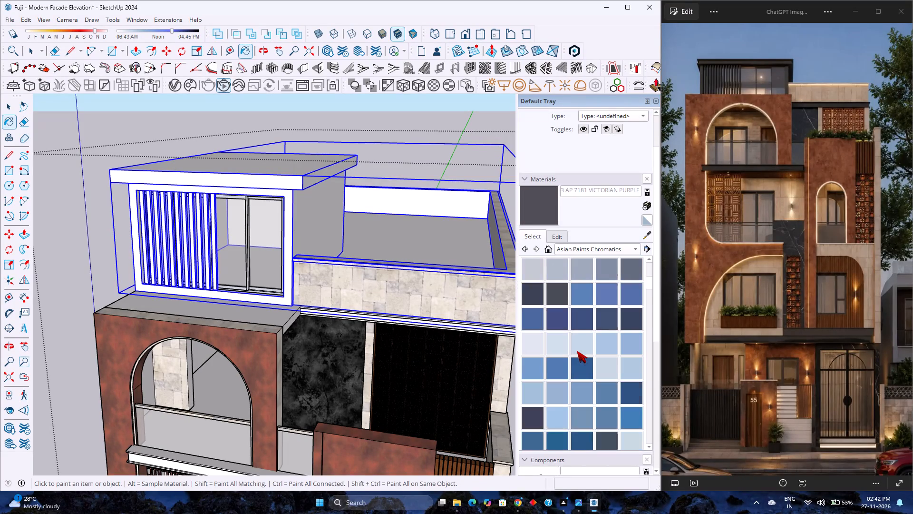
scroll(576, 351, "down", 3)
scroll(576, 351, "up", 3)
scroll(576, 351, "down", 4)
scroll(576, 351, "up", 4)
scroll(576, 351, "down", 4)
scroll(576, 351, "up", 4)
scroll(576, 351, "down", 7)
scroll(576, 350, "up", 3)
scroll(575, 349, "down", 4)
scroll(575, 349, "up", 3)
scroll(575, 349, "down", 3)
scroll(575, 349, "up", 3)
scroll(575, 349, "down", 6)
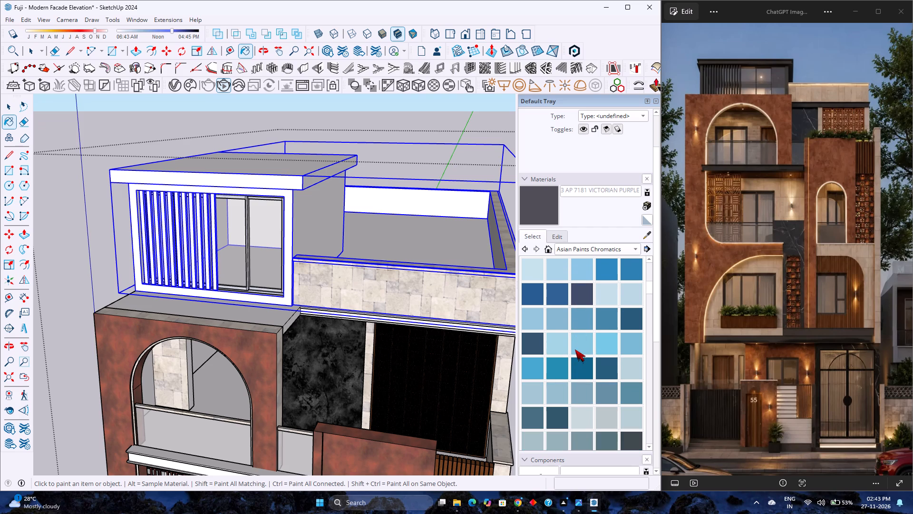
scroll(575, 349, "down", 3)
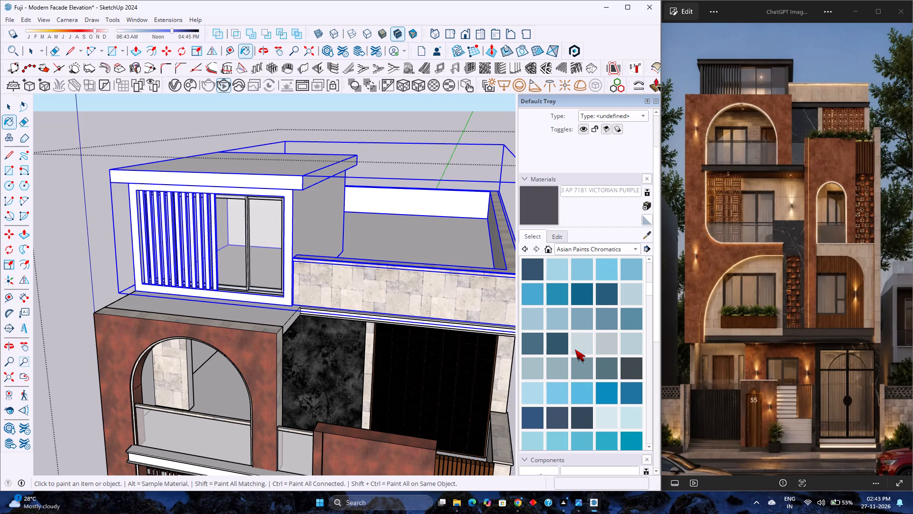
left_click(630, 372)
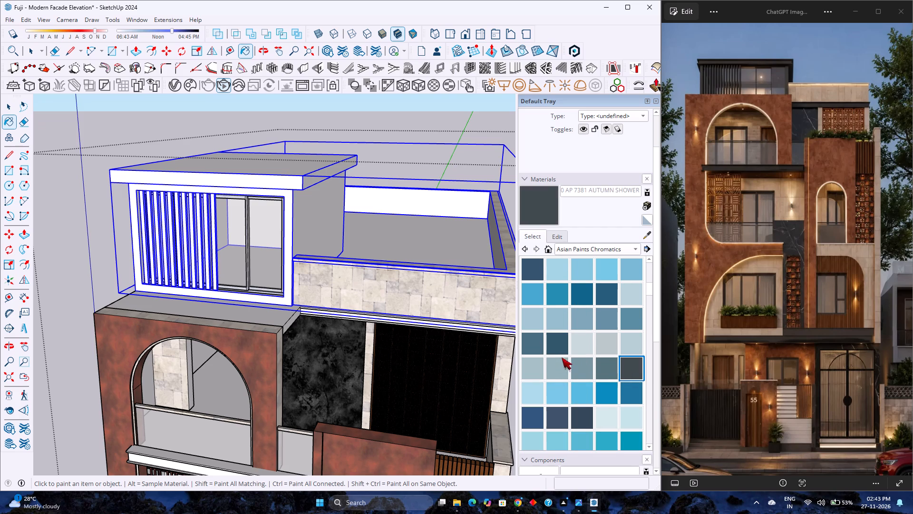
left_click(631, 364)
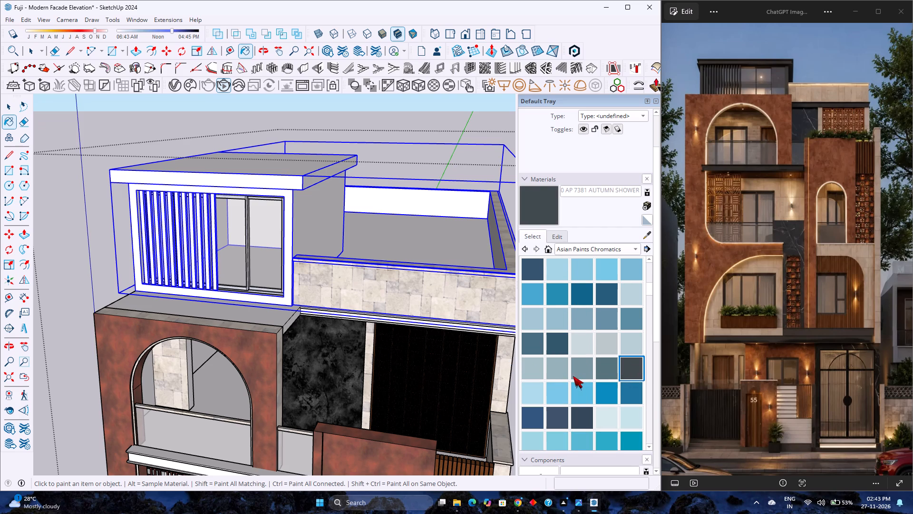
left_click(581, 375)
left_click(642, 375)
Examine the teal, green, yellow, orange, red and pink Asian Paints Chromatics shades for a suitable dark rooftop colour.
scroll(551, 346, "down", 2)
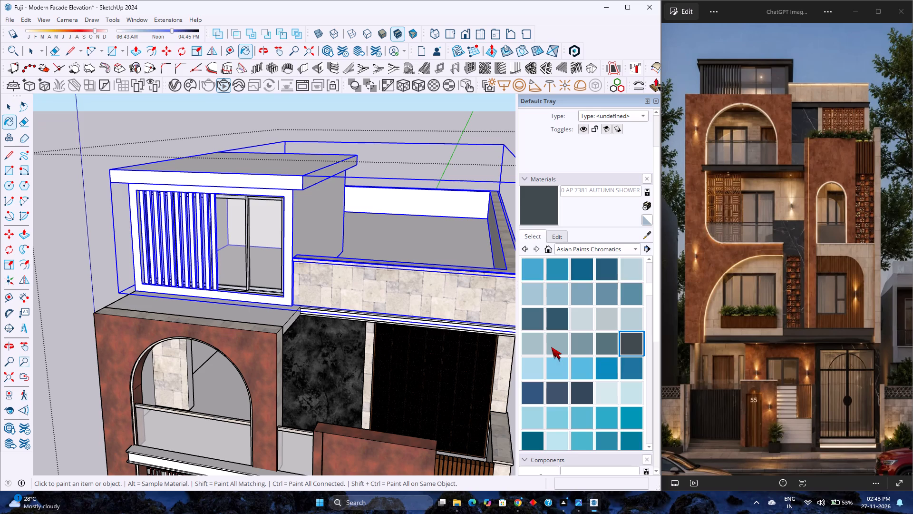
scroll(560, 353, "down", 3)
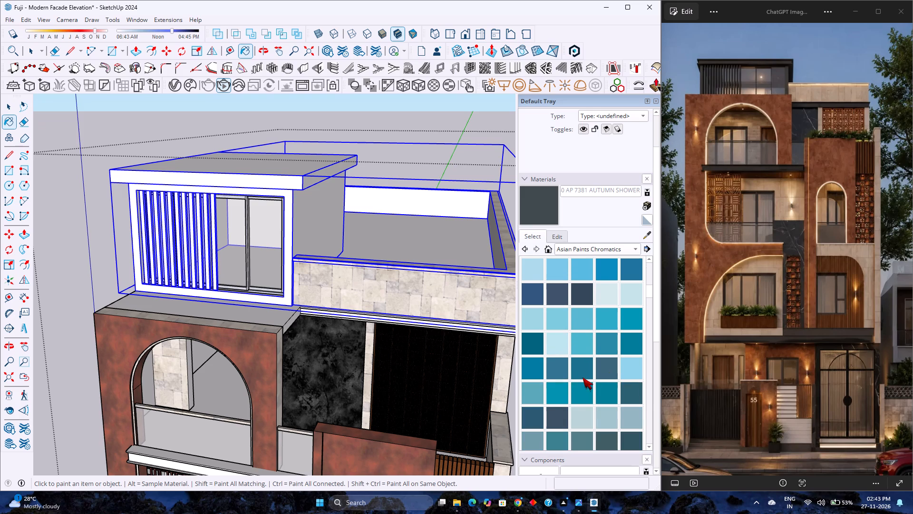
scroll(580, 378, "down", 6)
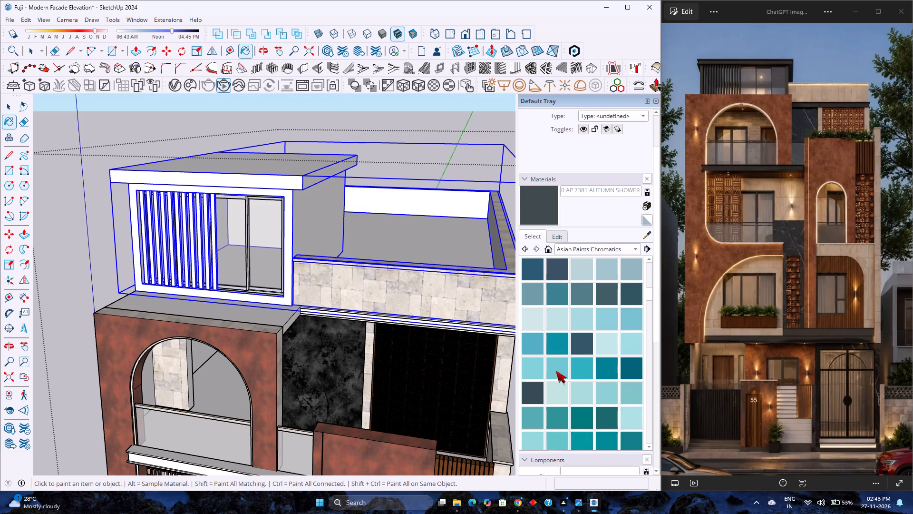
scroll(556, 371, "down", 2)
scroll(556, 371, "up", 2)
scroll(556, 371, "down", 8)
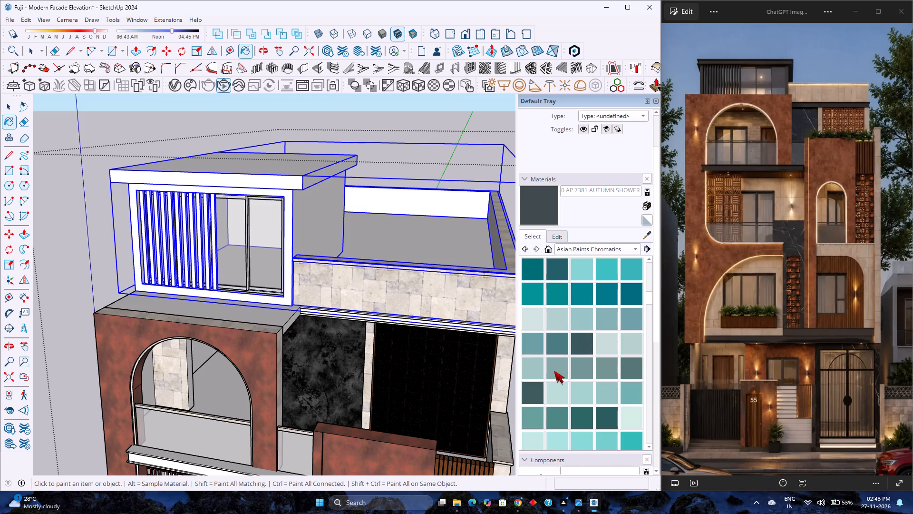
scroll(576, 393, "down", 6)
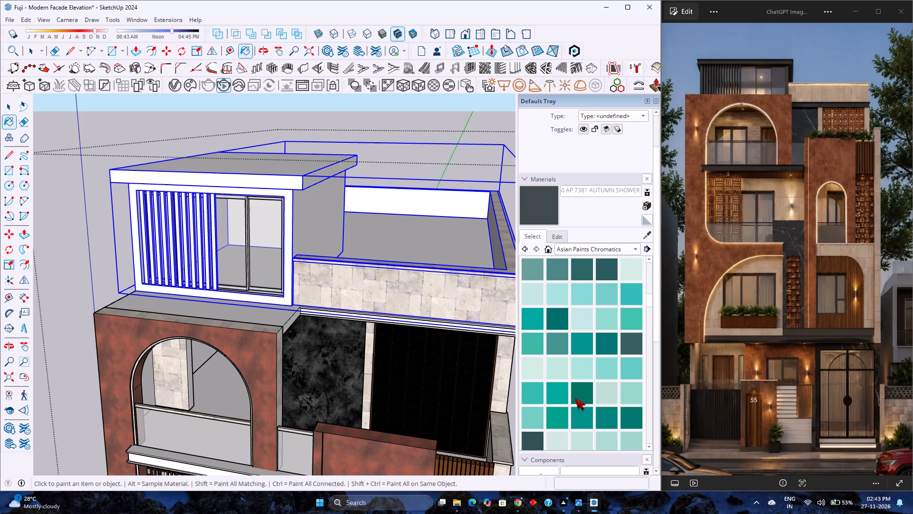
scroll(577, 401, "down", 8)
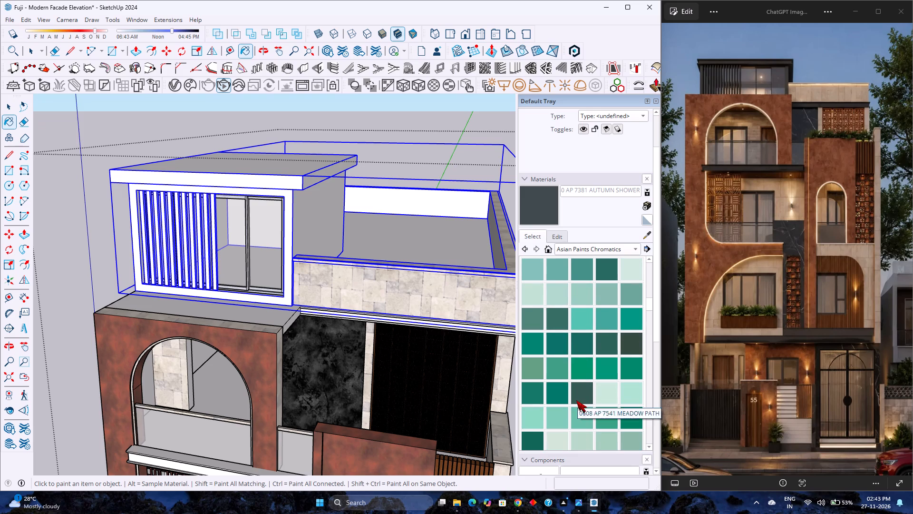
scroll(576, 400, "down", 11)
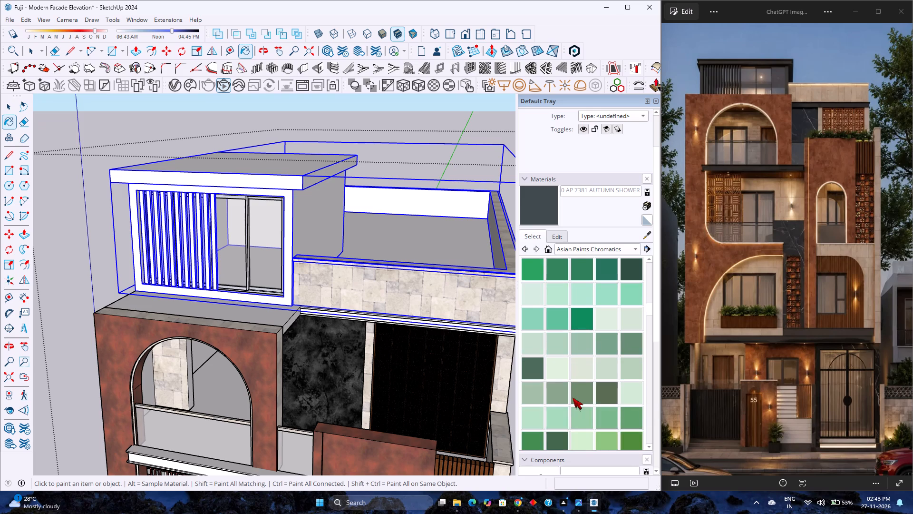
scroll(573, 397, "down", 17)
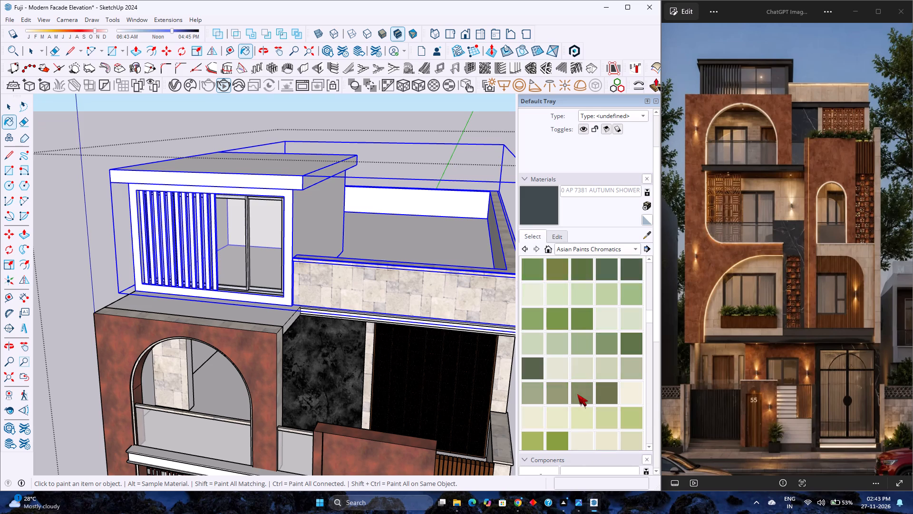
scroll(577, 395, "down", 17)
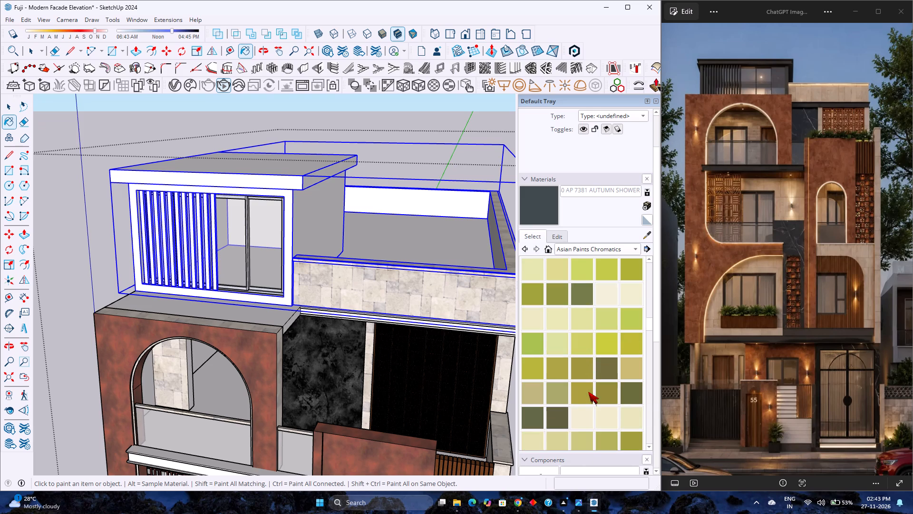
scroll(588, 392, "down", 13)
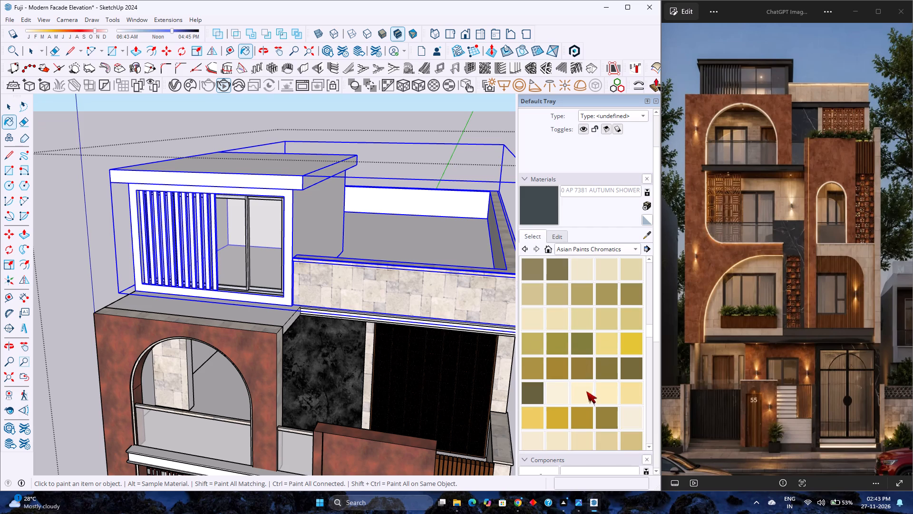
scroll(586, 390, "down", 15)
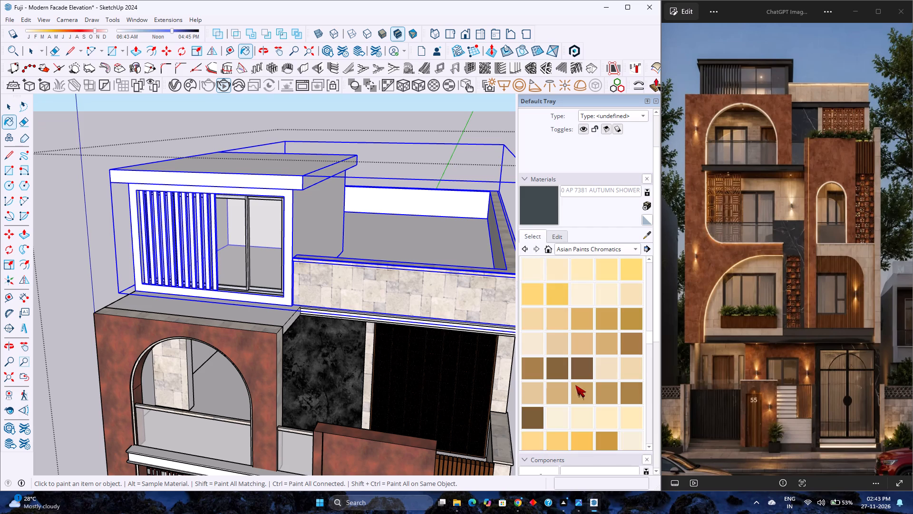
scroll(575, 385, "down", 14)
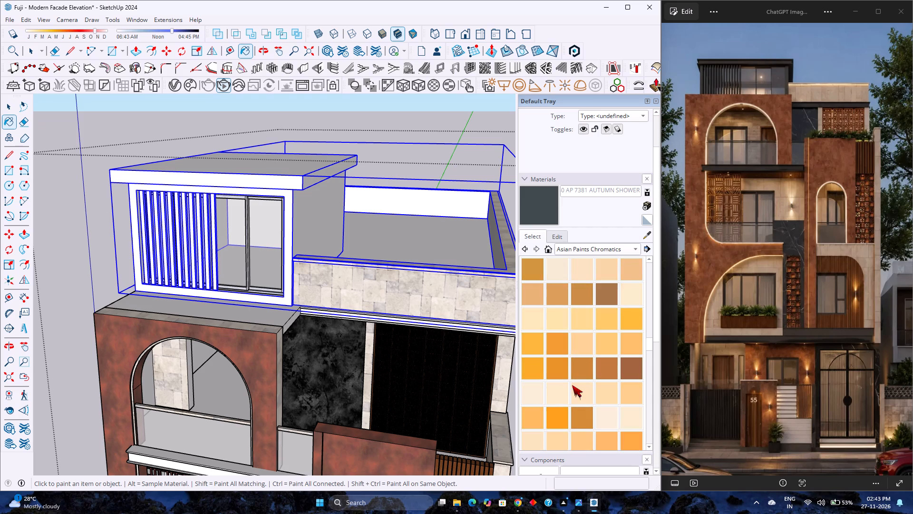
scroll(572, 385, "down", 19)
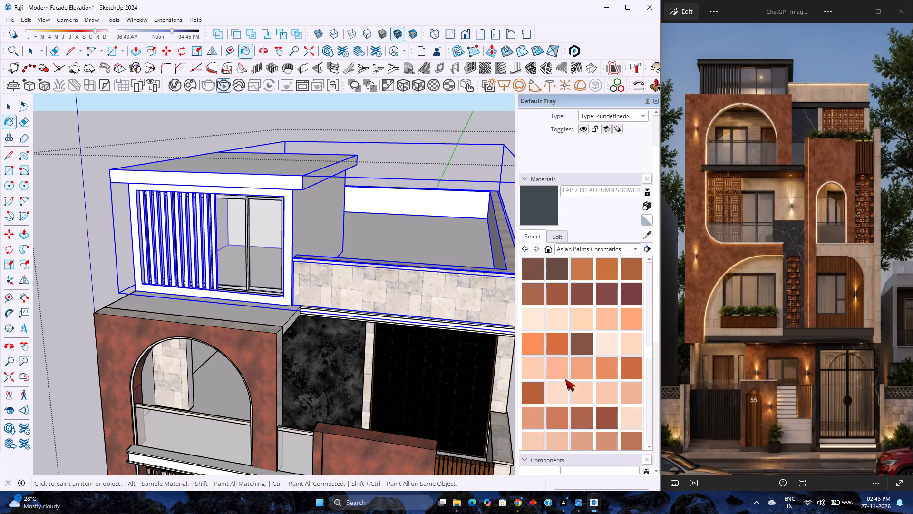
scroll(564, 378, "down", 20)
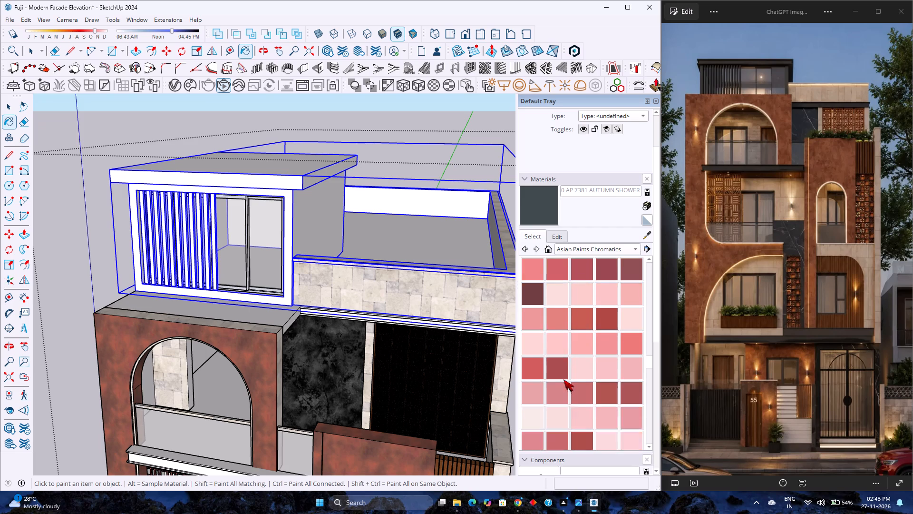
scroll(563, 379, "down", 19)
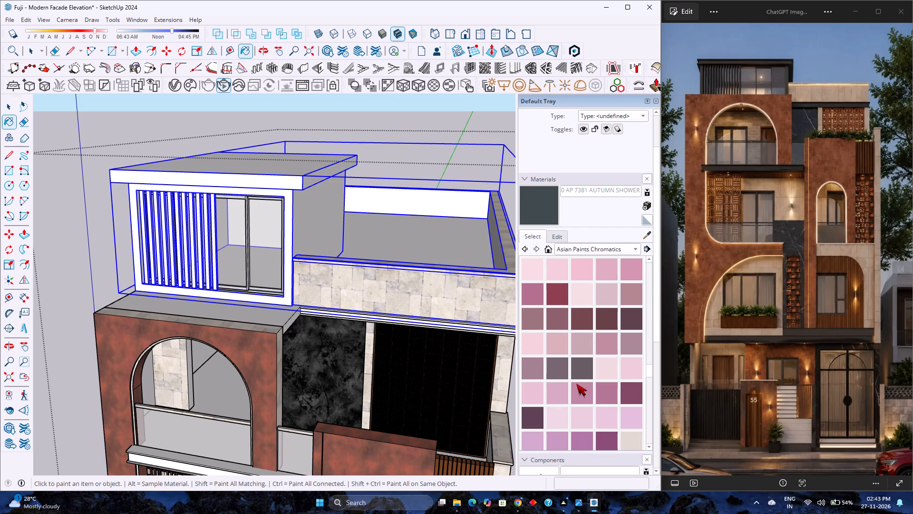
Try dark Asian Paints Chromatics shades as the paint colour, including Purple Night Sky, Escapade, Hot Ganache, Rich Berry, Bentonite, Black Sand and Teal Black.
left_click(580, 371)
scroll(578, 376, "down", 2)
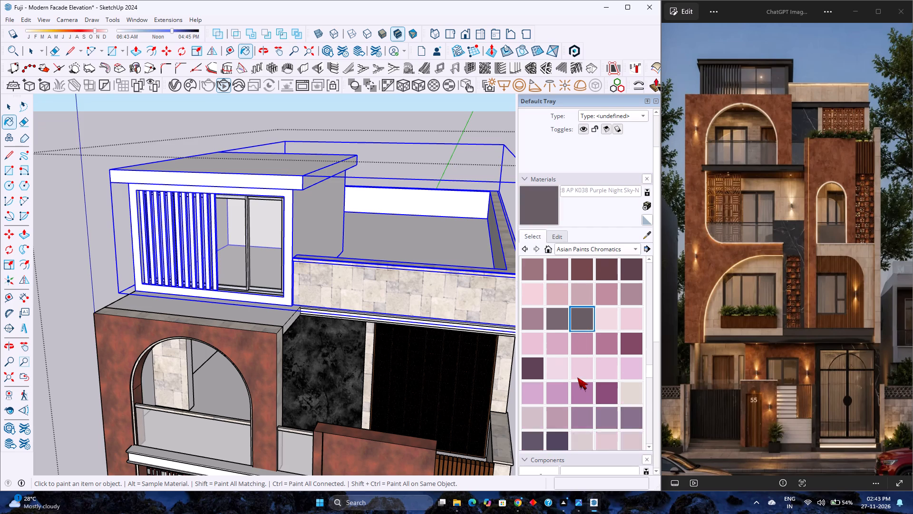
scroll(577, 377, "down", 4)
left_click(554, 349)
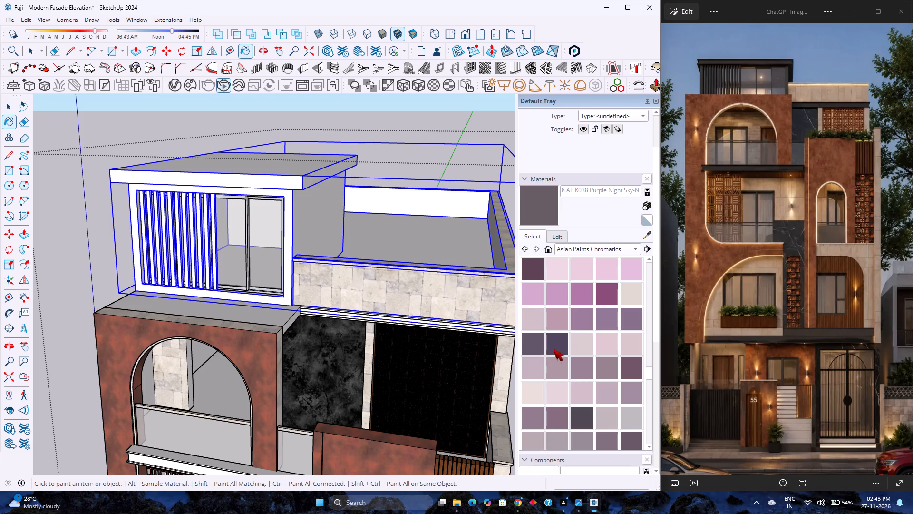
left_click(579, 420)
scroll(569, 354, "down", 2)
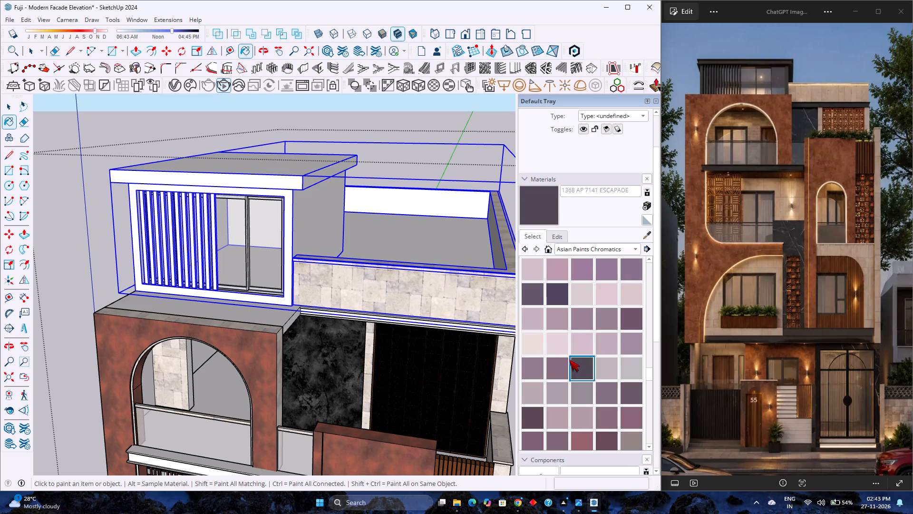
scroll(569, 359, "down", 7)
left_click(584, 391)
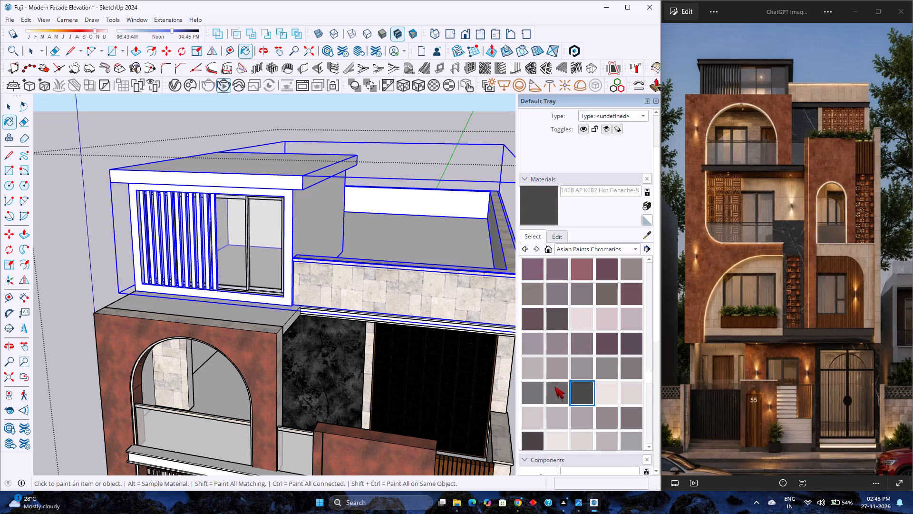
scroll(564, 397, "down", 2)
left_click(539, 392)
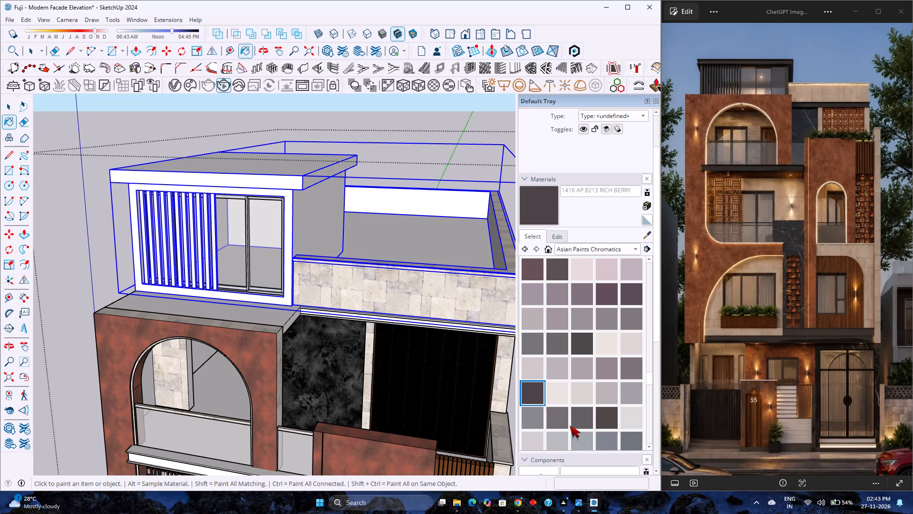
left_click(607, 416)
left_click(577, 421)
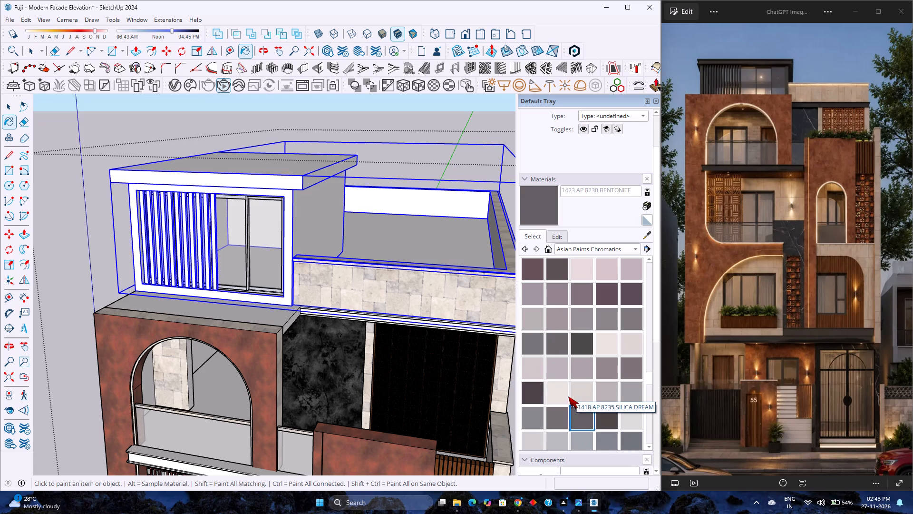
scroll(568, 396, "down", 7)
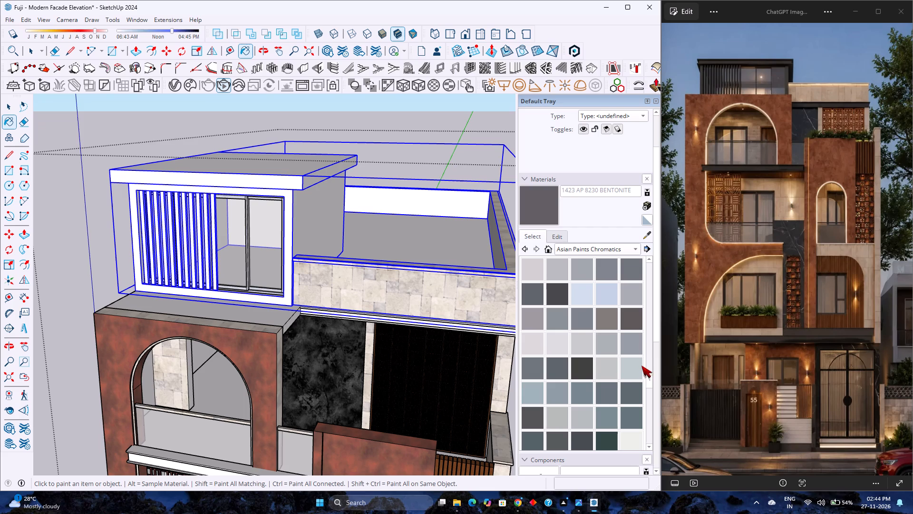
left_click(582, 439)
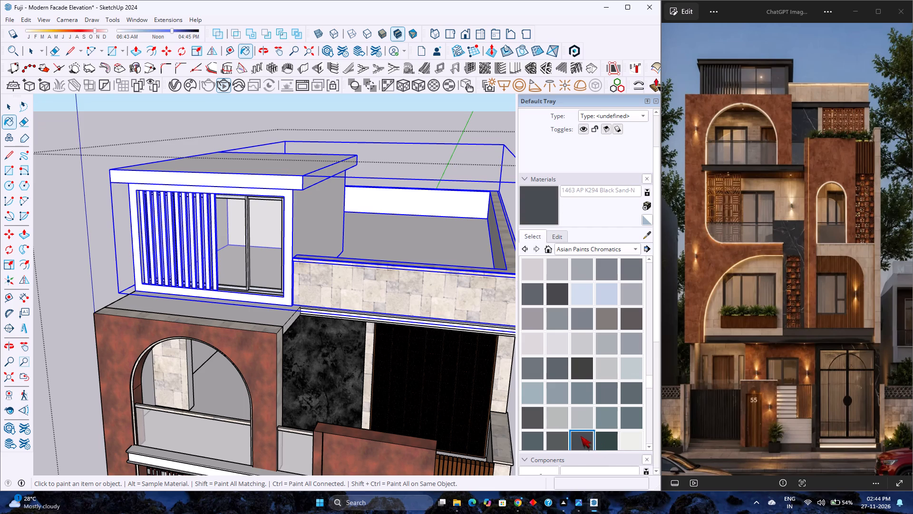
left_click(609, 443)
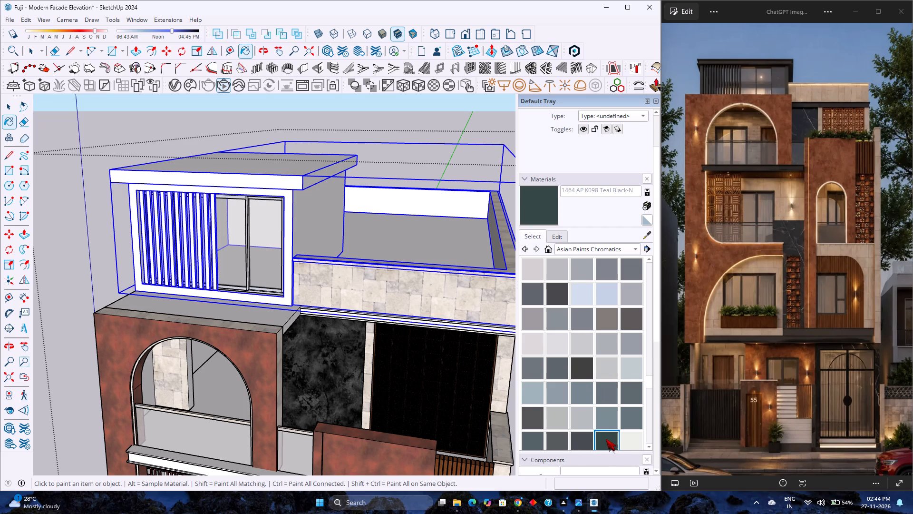
Paint the selected rooftop level with 1448 AP 8253 RAVEN SONG and check the coverage from several sides.
left_click(585, 362)
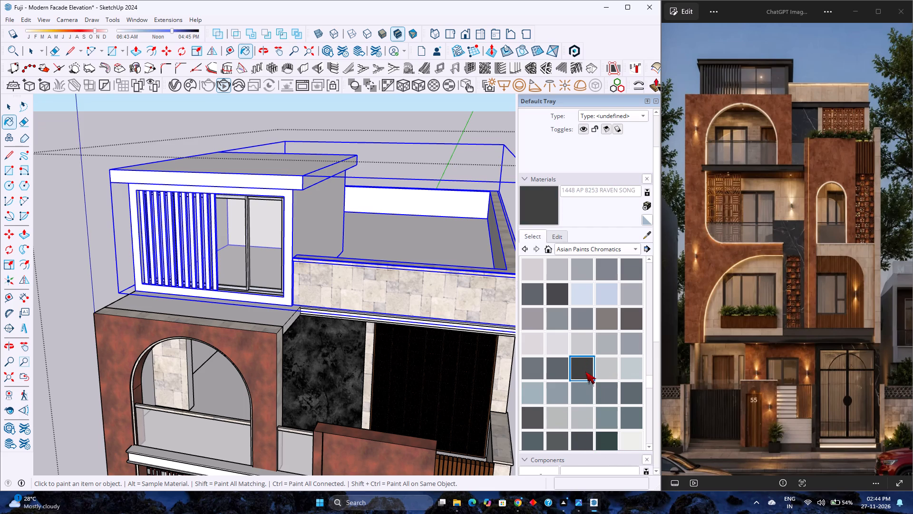
left_click(305, 223)
scroll(346, 290, "up", 1)
middle_click_drag(348, 290, 250, 332)
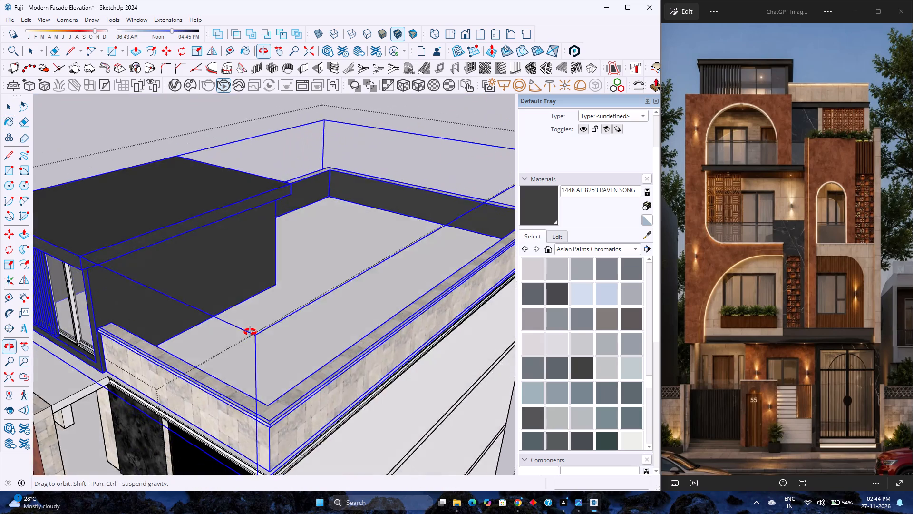
middle_click_drag(250, 332, 20, 316)
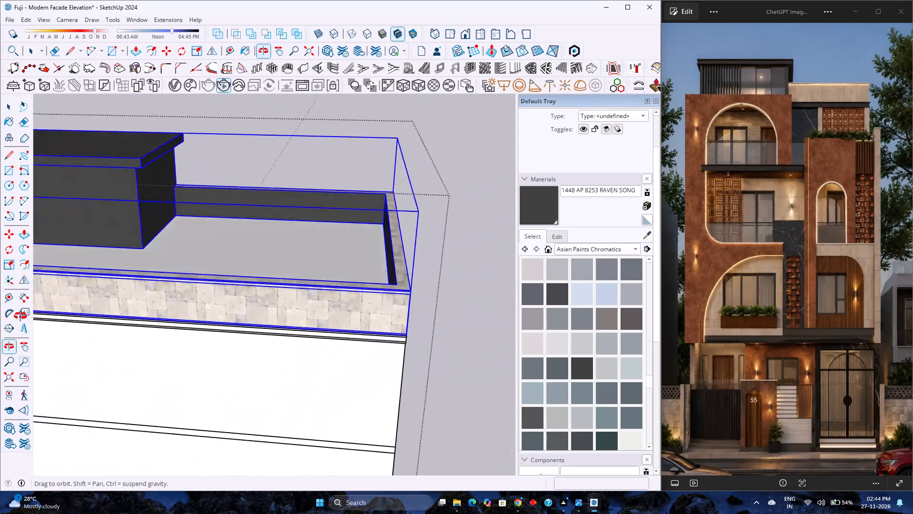
middle_click_drag(20, 316, 276, 294)
middle_click(276, 294)
scroll(281, 290, "down", 3)
middle_click_drag(151, 304, 327, 314)
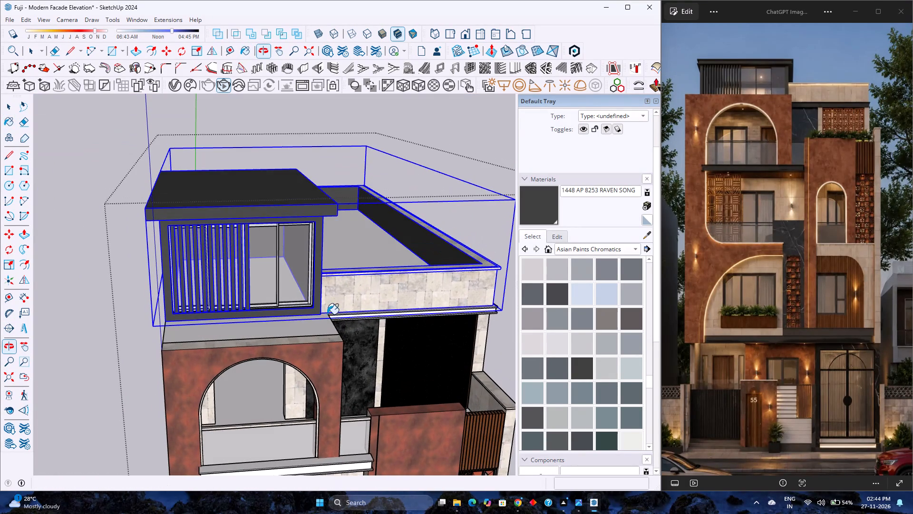
Deselect the rooftop level and compare its dark finish with the rest of the facade from the front and side.
key("space")
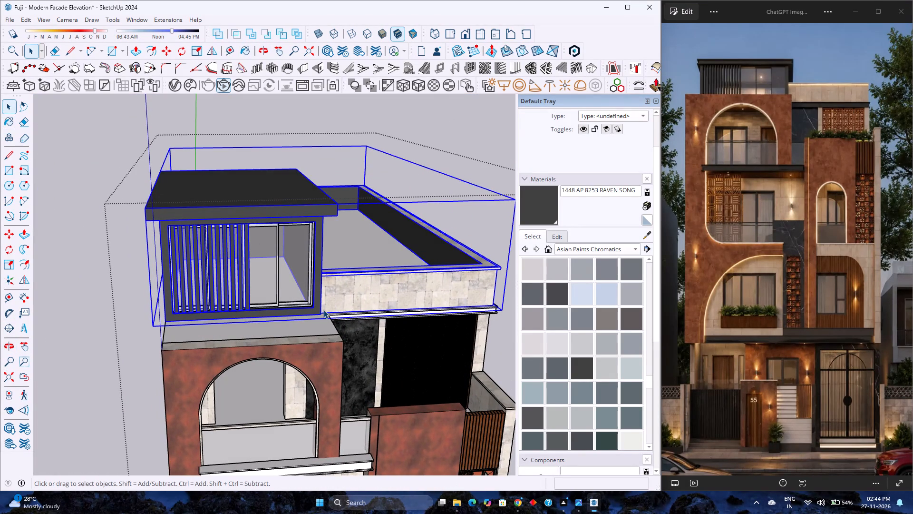
left_click(44, 325)
scroll(59, 322, "down", 3)
middle_click_drag(212, 365, 213, 285)
scroll(217, 287, "up", 2)
scroll(219, 289, "down", 1)
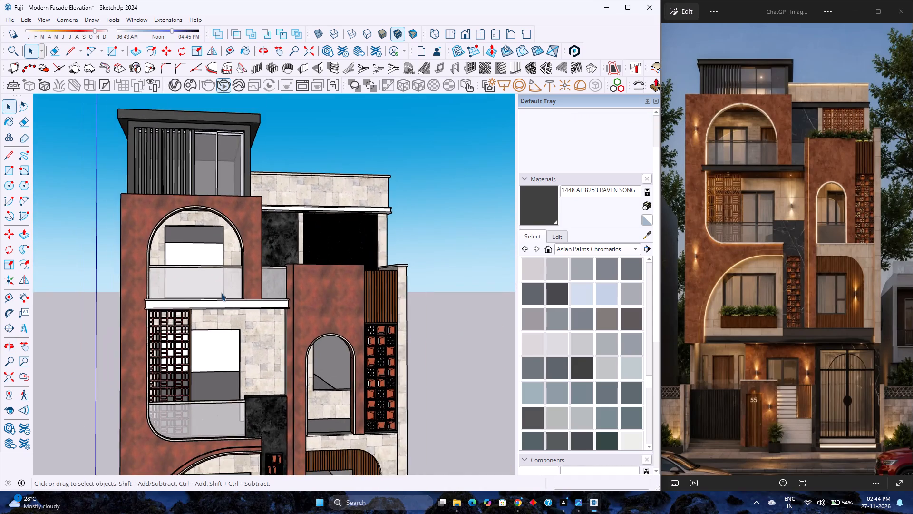
scroll(221, 290, "up", 3)
scroll(221, 290, "down", 7)
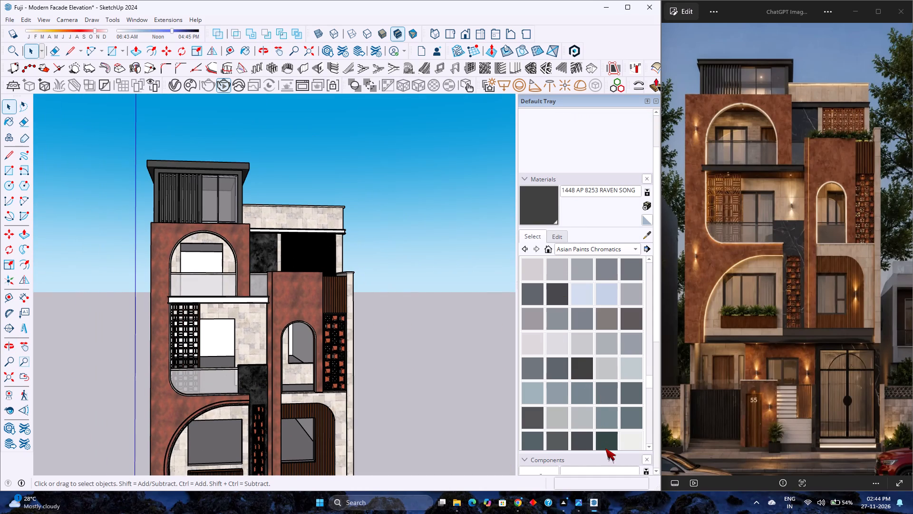
middle_click_drag(277, 181, 254, 202)
middle_click(254, 202)
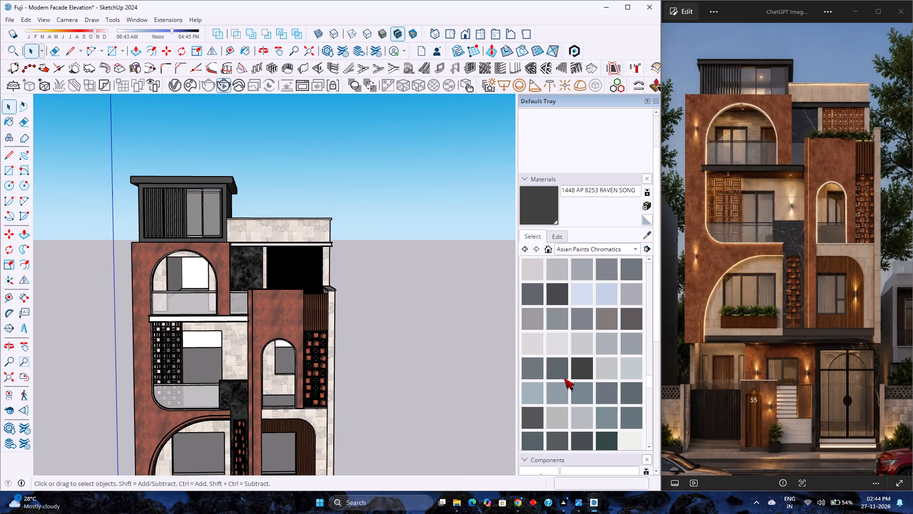
left_click(579, 367)
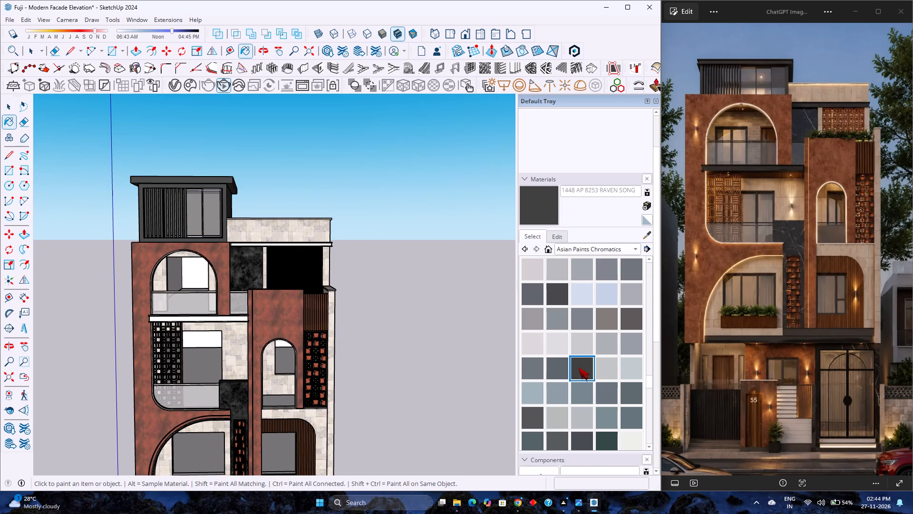
key("space")
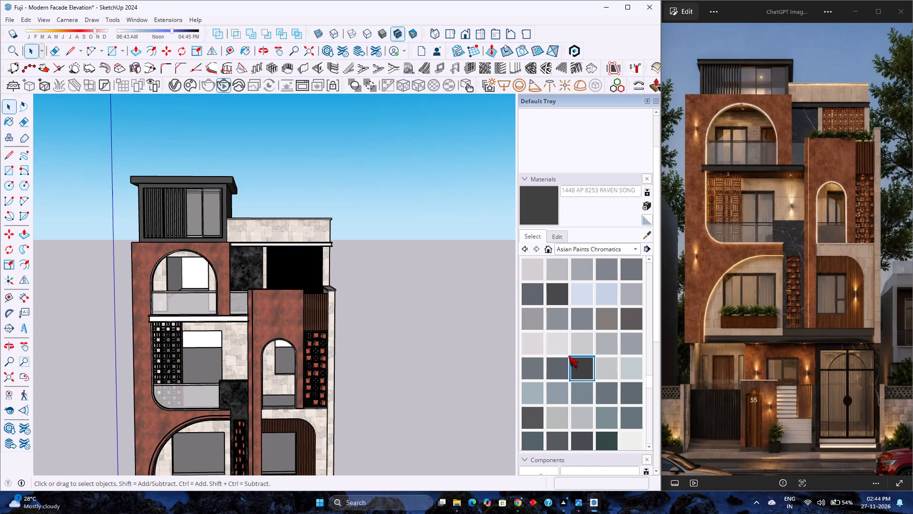
left_click(429, 351)
scroll(409, 326, "down", 3)
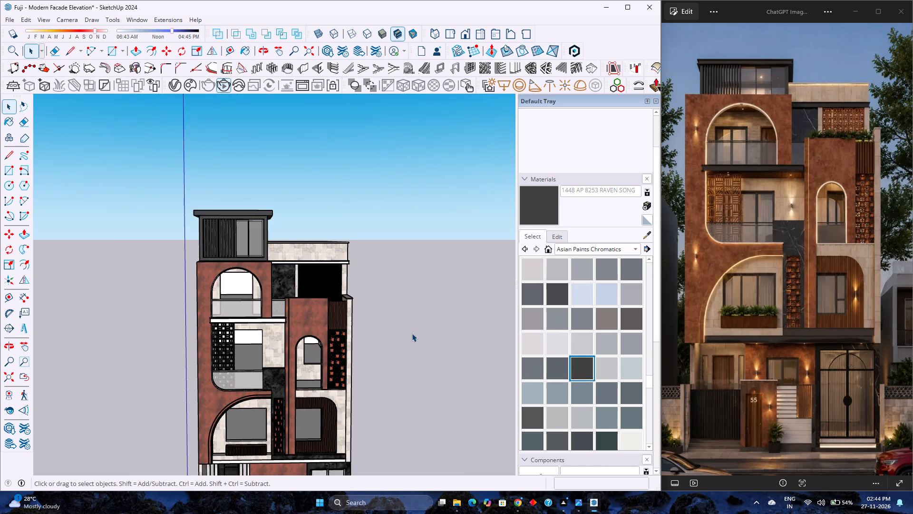
scroll(412, 333, "up", 2)
scroll(412, 333, "down", 7)
middle_click_drag(391, 376, 254, 373)
Open the white floor slab above the ground floor for editing inside the building group.
scroll(256, 432, "up", 3)
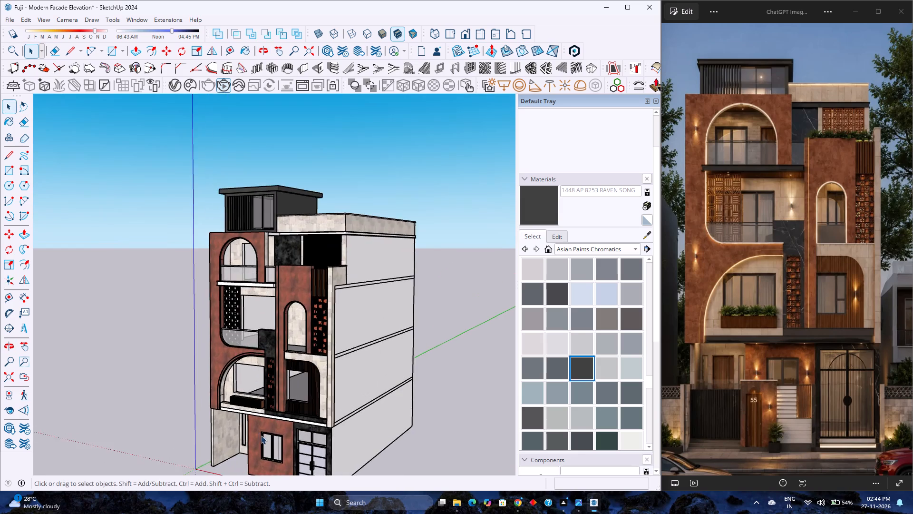
scroll(264, 435, "up", 2)
scroll(339, 435, "up", 6)
middle_click_drag(319, 424, 340, 415)
middle_click(340, 415)
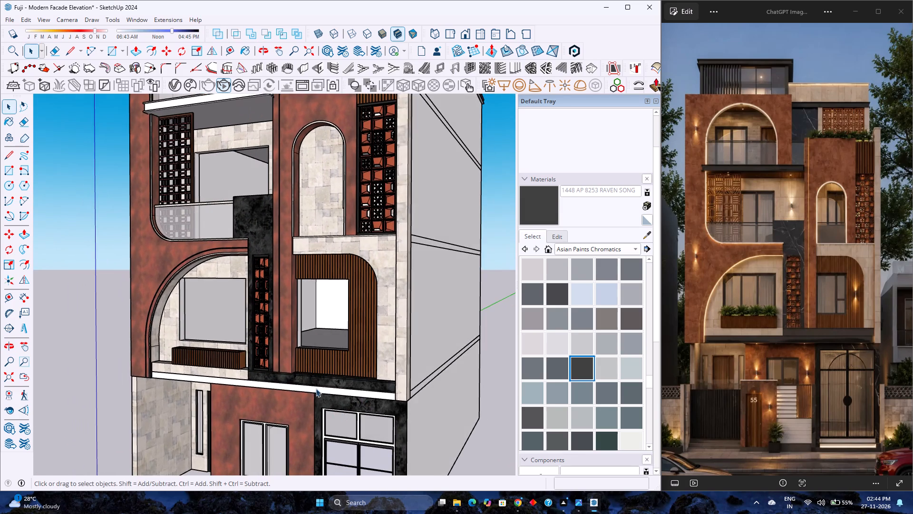
scroll(298, 386, "up", 3)
double_click(296, 387)
scroll(296, 387, "up", 2)
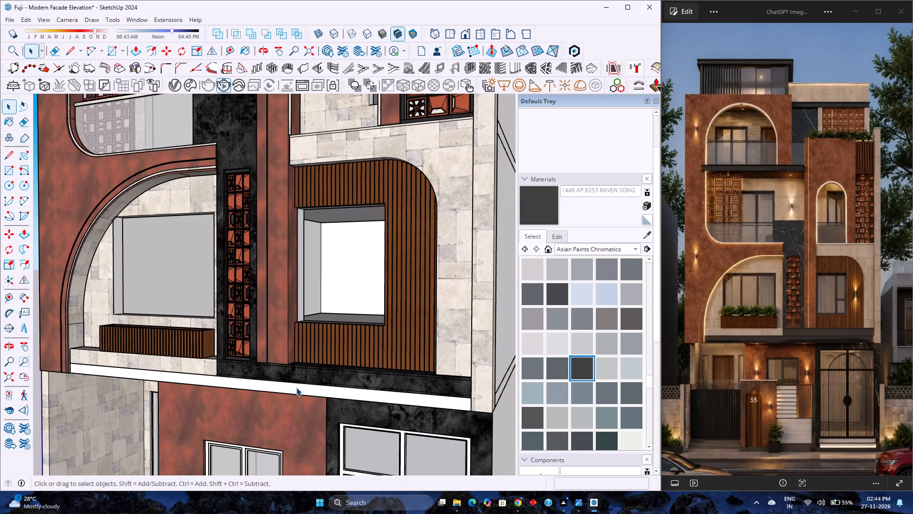
left_click(296, 387)
double_click(296, 388)
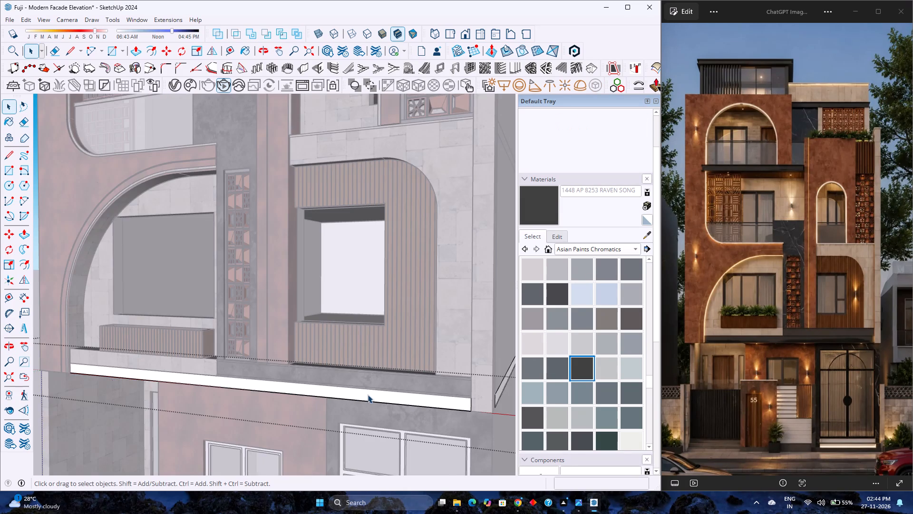
scroll(368, 395, "down", 7)
Examine the reference image's dark slab band above the ground floor, from the entrance side to the gate side.
scroll(770, 354, "up", 3)
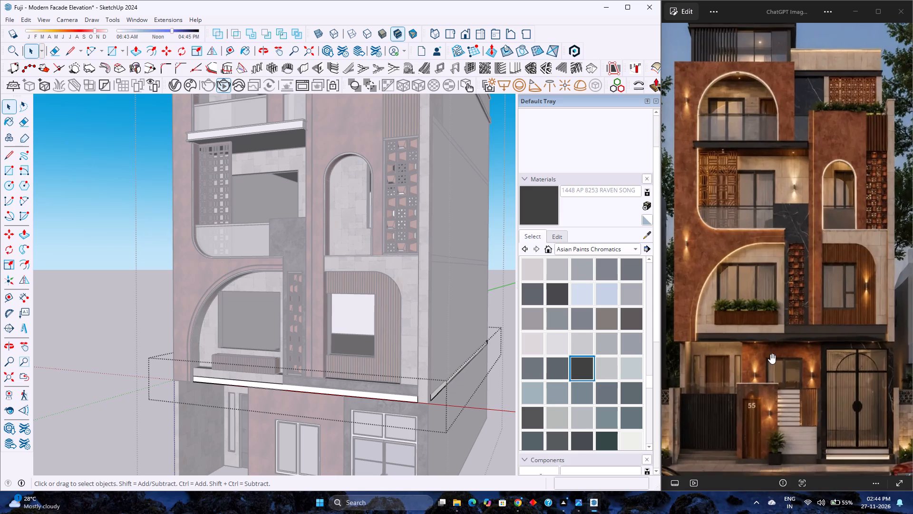
scroll(770, 354, "up", 11)
middle_click_drag(750, 349, 912, 348)
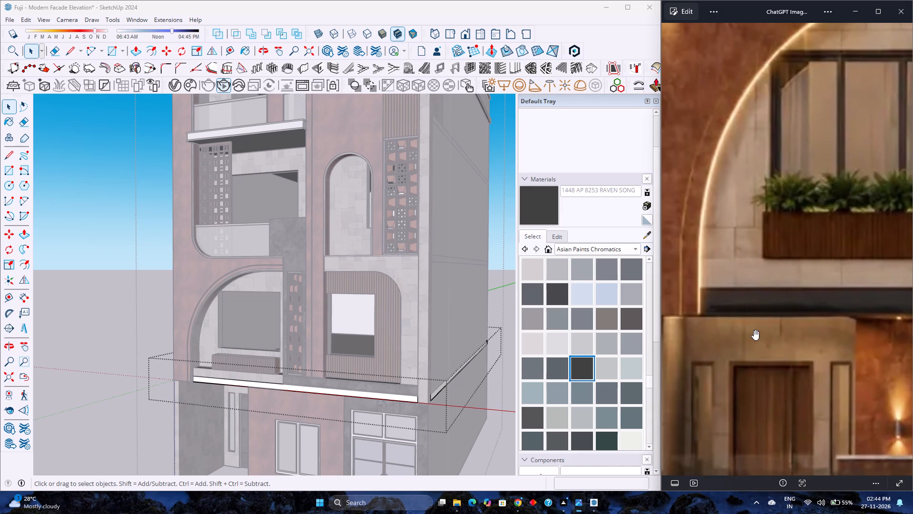
scroll(753, 329, "down", 10)
scroll(693, 330, "down", 3)
middle_click_drag(787, 325, 747, 326)
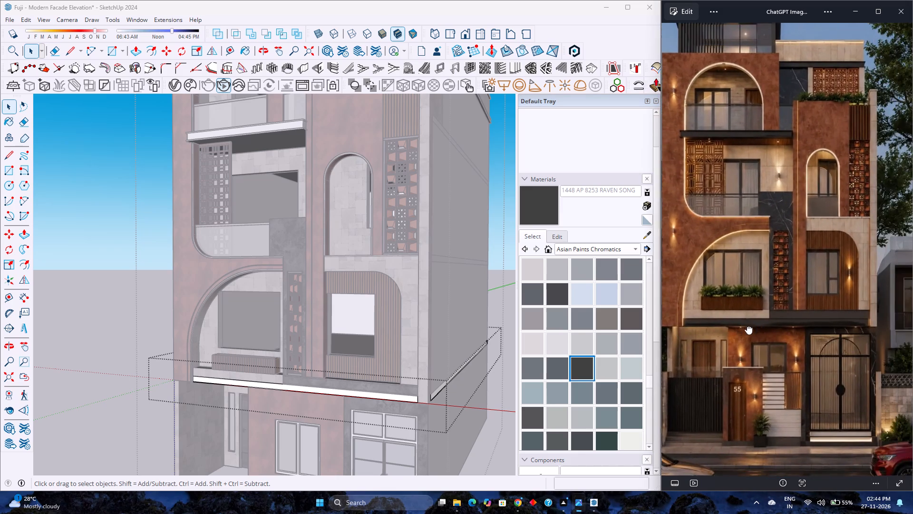
middle_click_drag(747, 326, 727, 328)
scroll(881, 307, "up", 16)
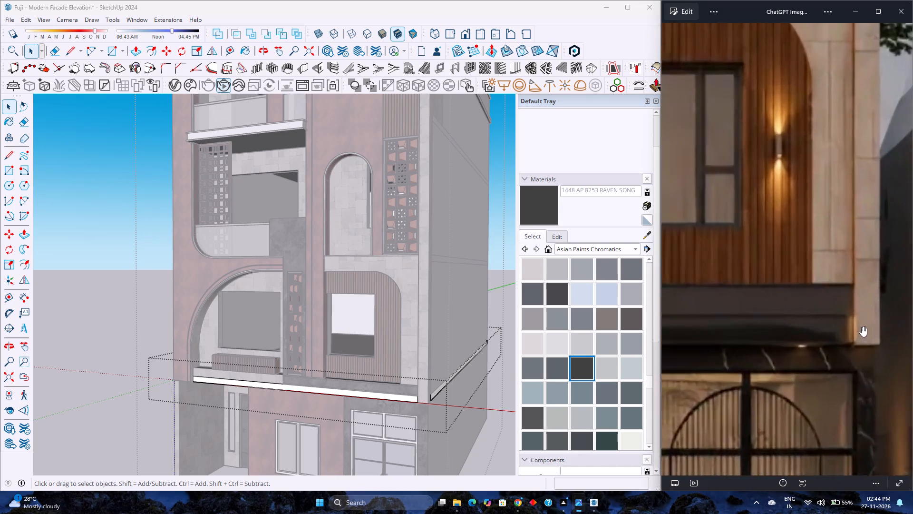
scroll(862, 326, "up", 4)
scroll(854, 330, "down", 12)
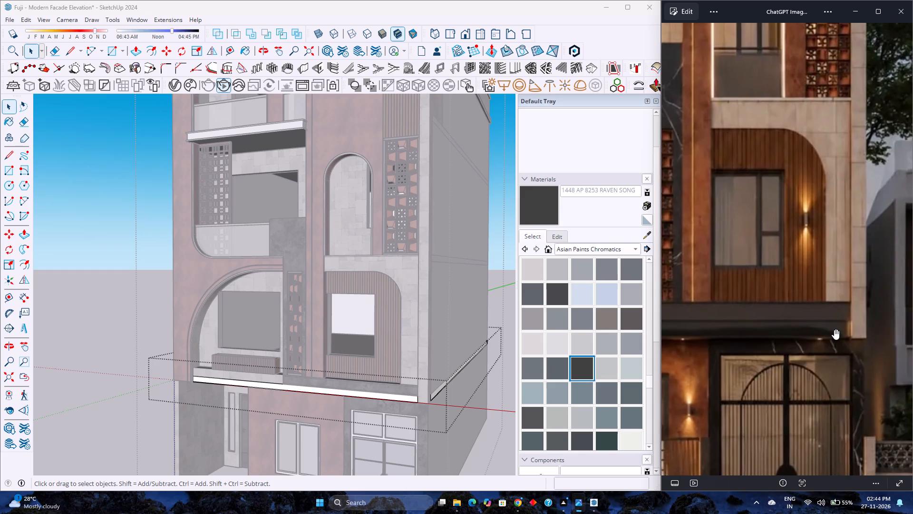
scroll(834, 329, "down", 8)
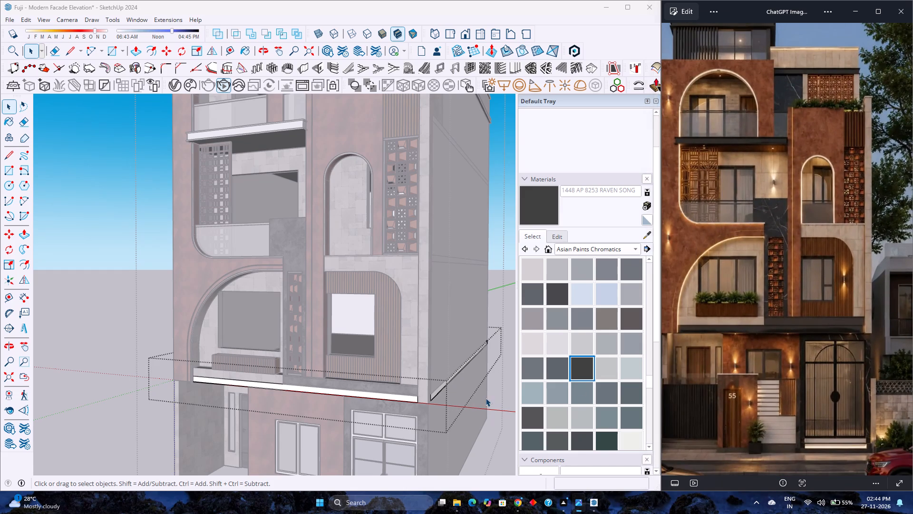
Paint the slab above the ground floor and the next floor slab on the side wall with 1448 AP 8253 RAVEN SONG.
left_click(486, 398)
left_click(401, 399)
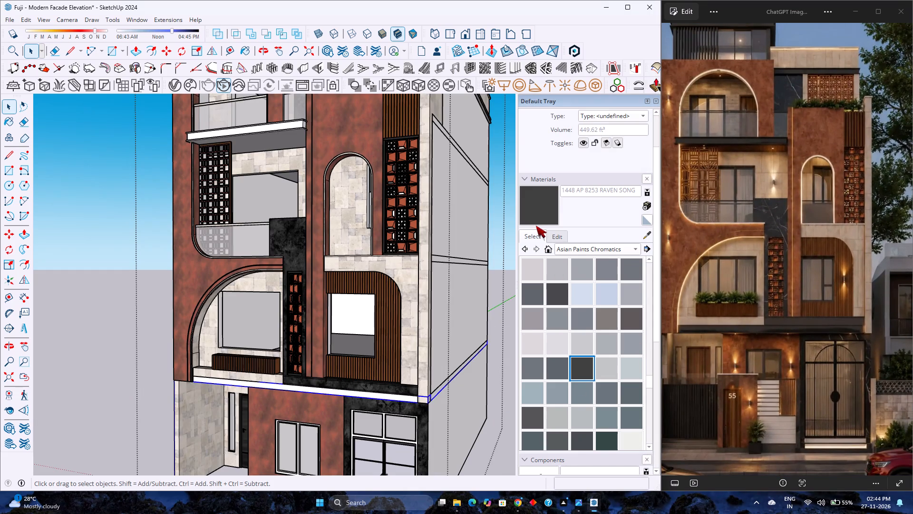
left_click(535, 222)
left_click(366, 395)
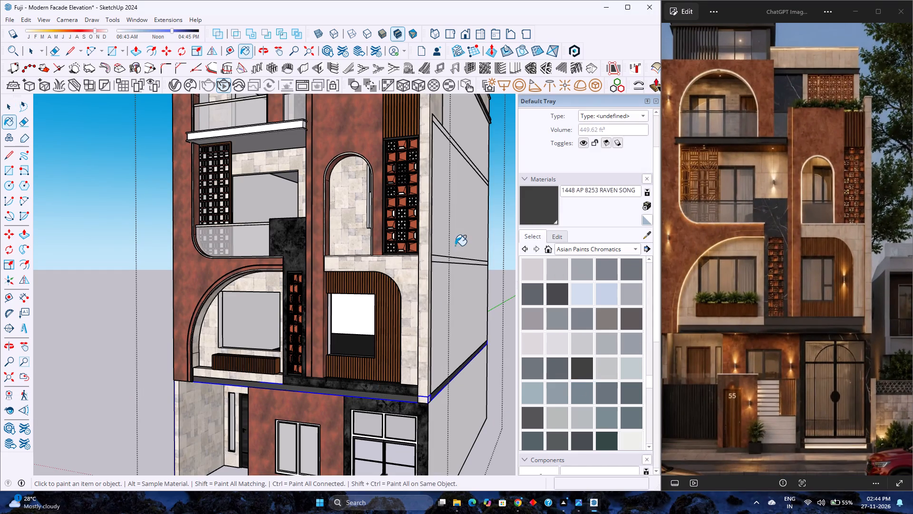
left_click(448, 261)
Paint the projecting slab under the top arched balcony with 1448 AP 8253 RAVEN SONG and check the slabs around the building.
scroll(423, 291, "down", 5)
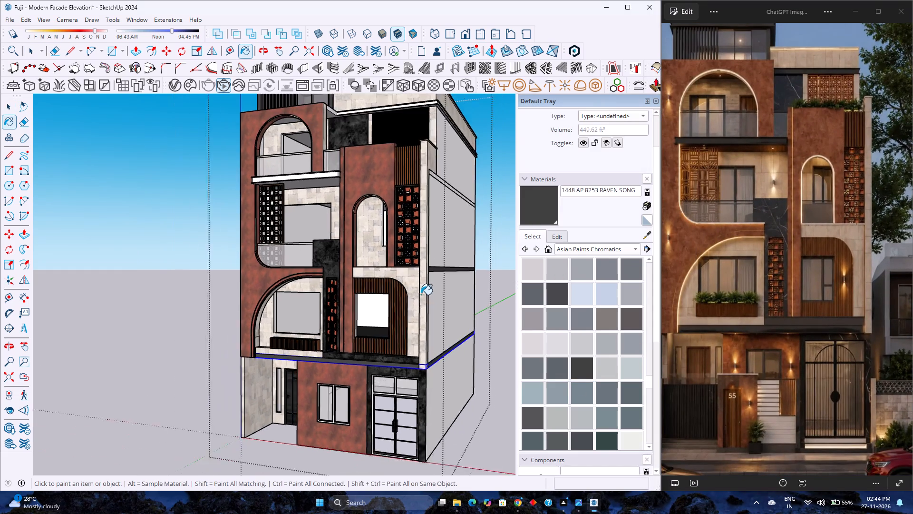
scroll(421, 295, "down", 3)
scroll(405, 216, "up", 5)
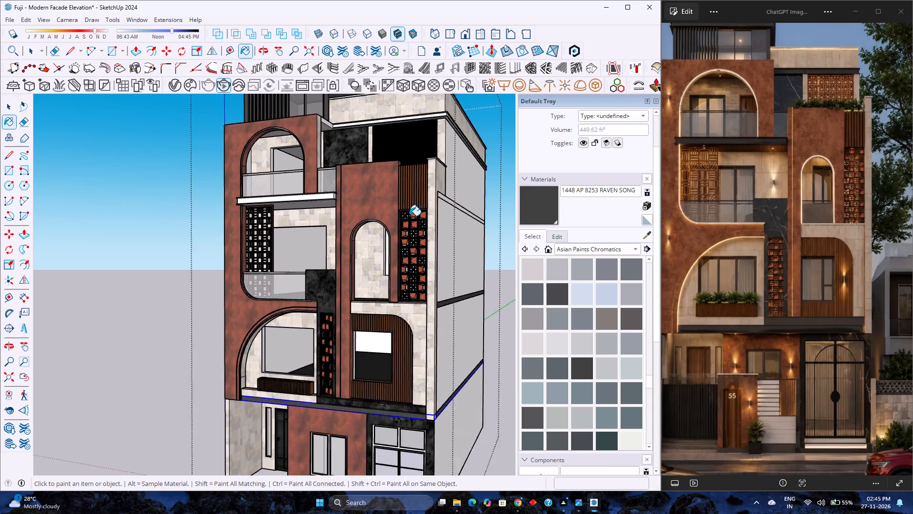
scroll(409, 216, "up", 5)
middle_click_drag(418, 209, 340, 286)
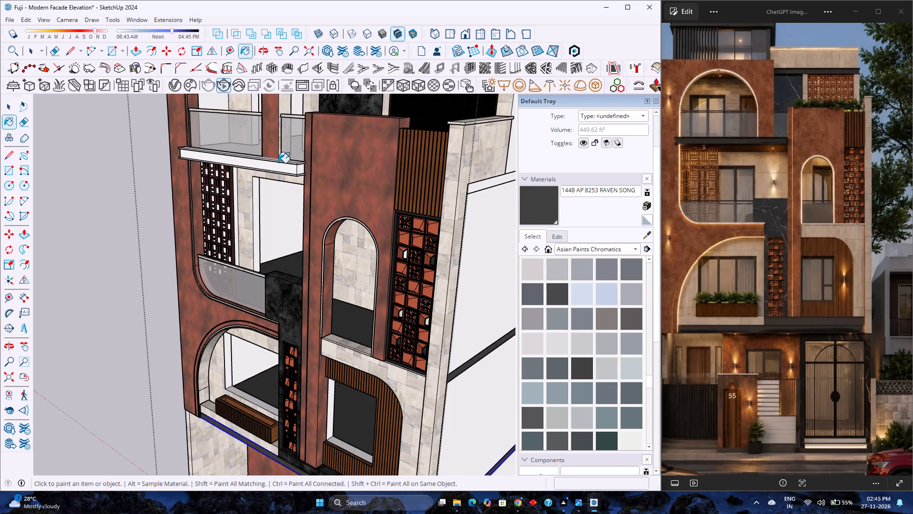
left_click(277, 169)
scroll(281, 229, "down", 10)
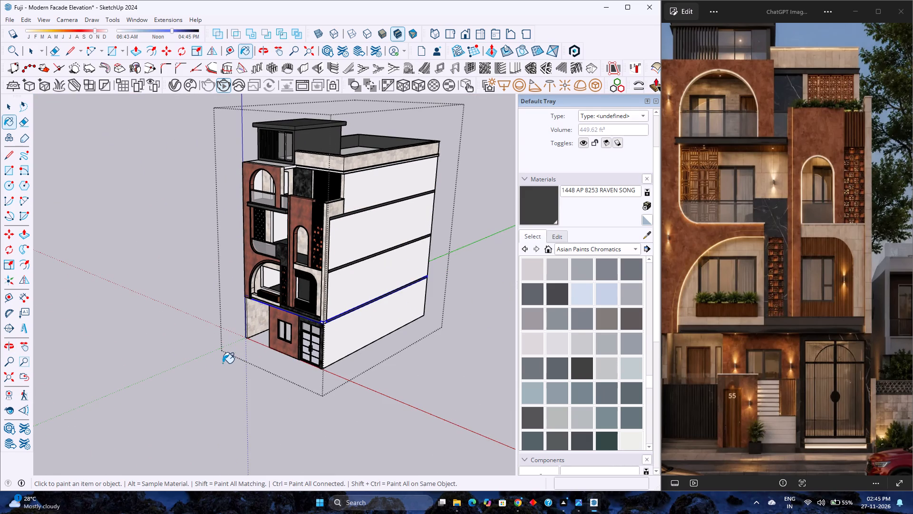
scroll(216, 374, "up", 6)
middle_click_drag(215, 375, 289, 368)
middle_click_drag(292, 368, 301, 366)
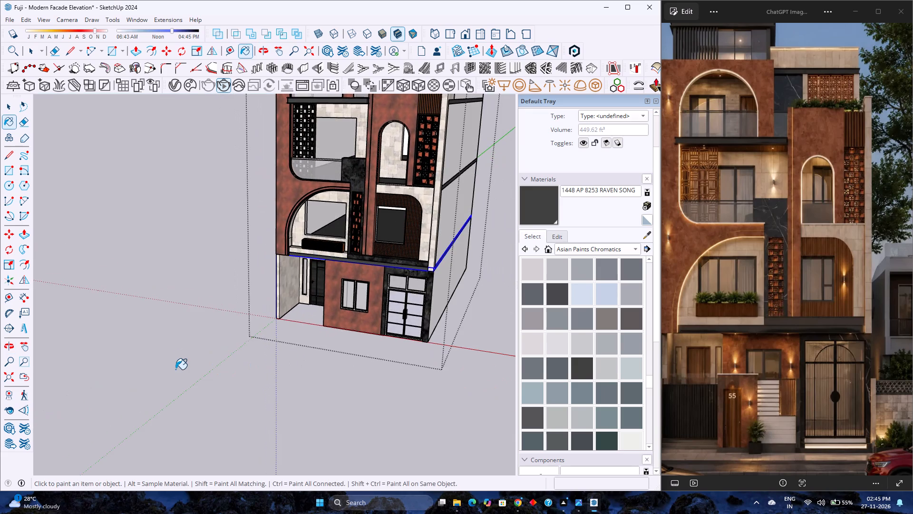
scroll(175, 369, "down", 5)
scroll(454, 223, "up", 3)
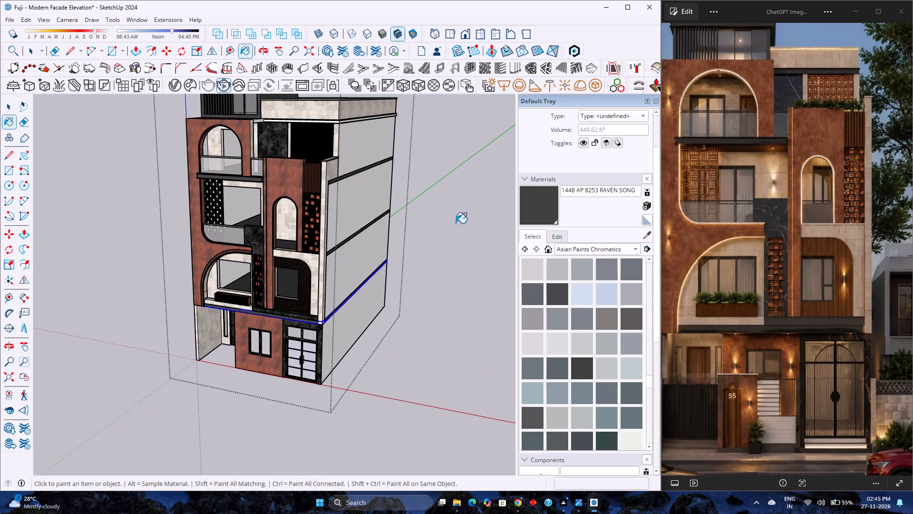
Deselect everything, show the whole building from the front, and save the model.
key("space")
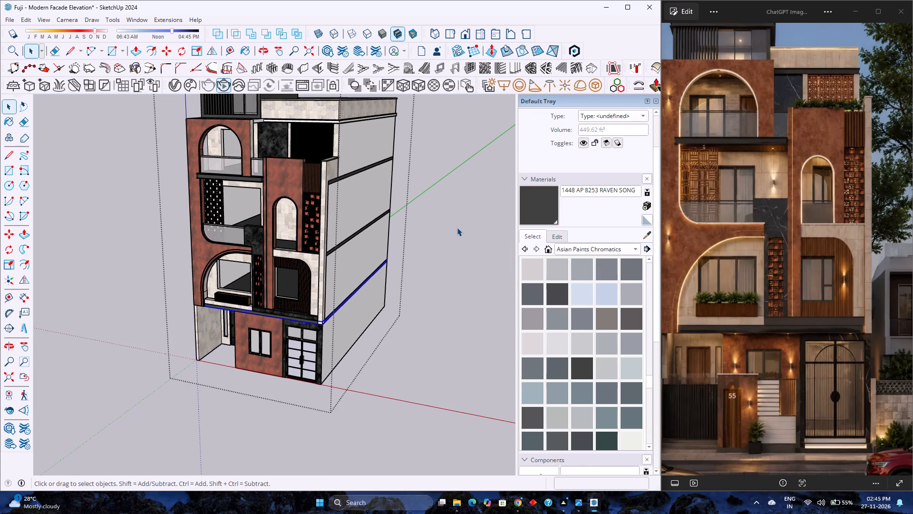
left_click(457, 227)
scroll(477, 225, "down", 3)
left_click(469, 31)
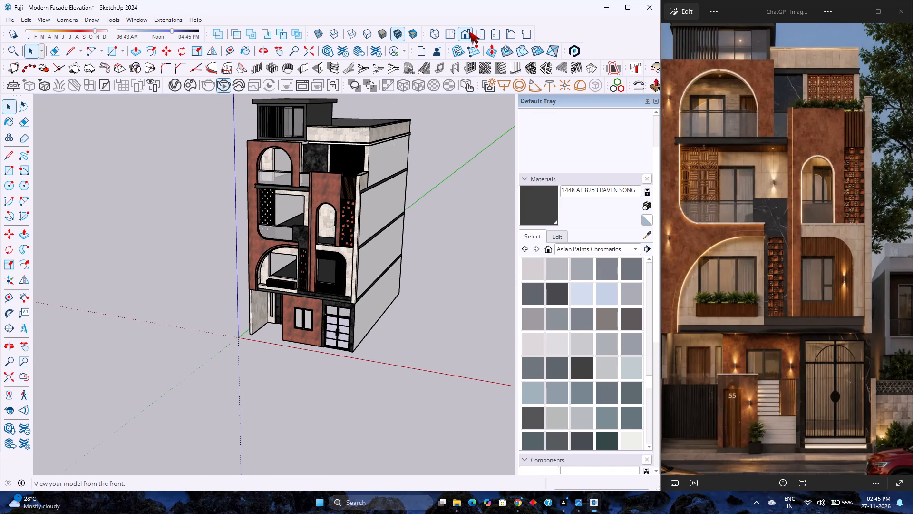
left_click(3, 377)
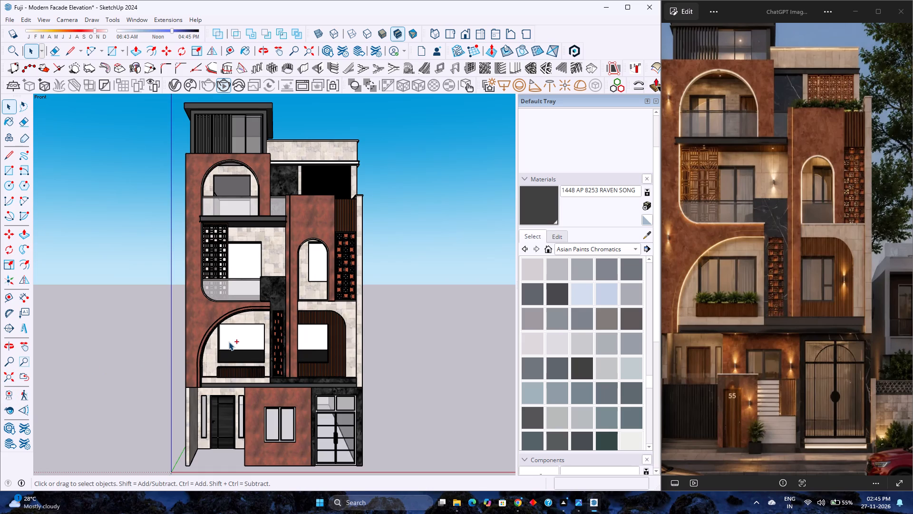
key("ctrl+s")
Copy the short glass railing segment beside the top arched balcony from inside its nested group.
scroll(238, 267, "up", 3)
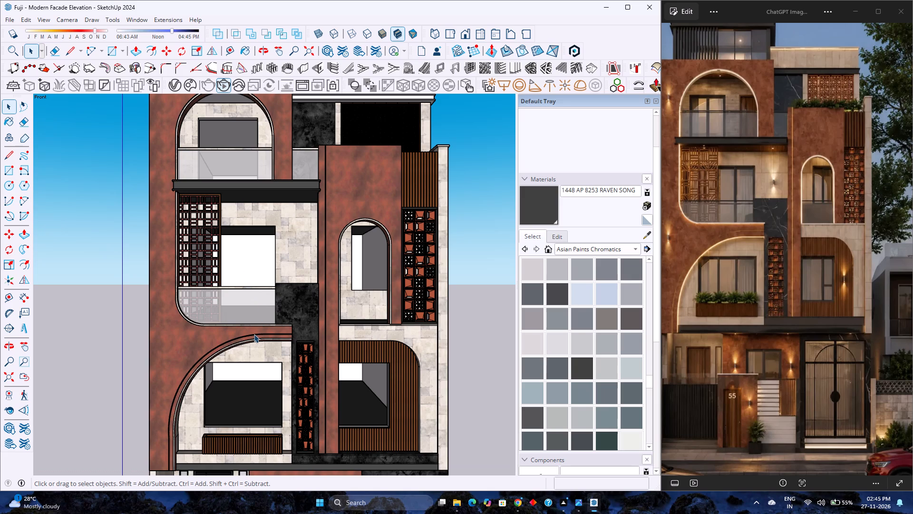
scroll(254, 334, "up", 6)
scroll(253, 336, "down", 3)
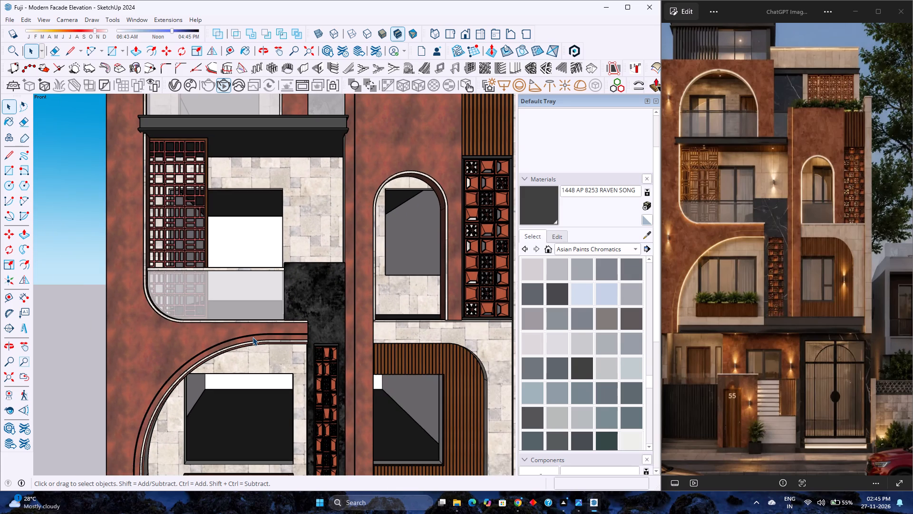
middle_click_drag(264, 333, 200, 372)
scroll(200, 366, "down", 3)
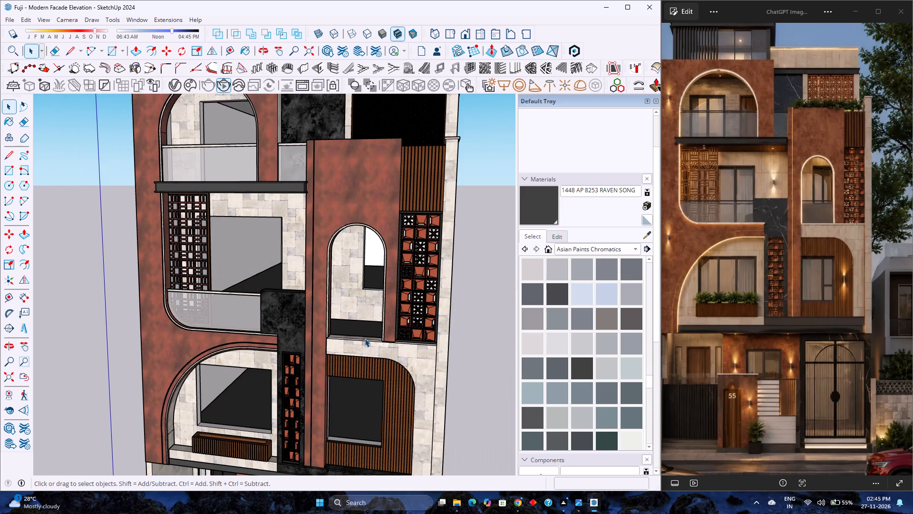
scroll(366, 338, "down", 4)
left_click(316, 209)
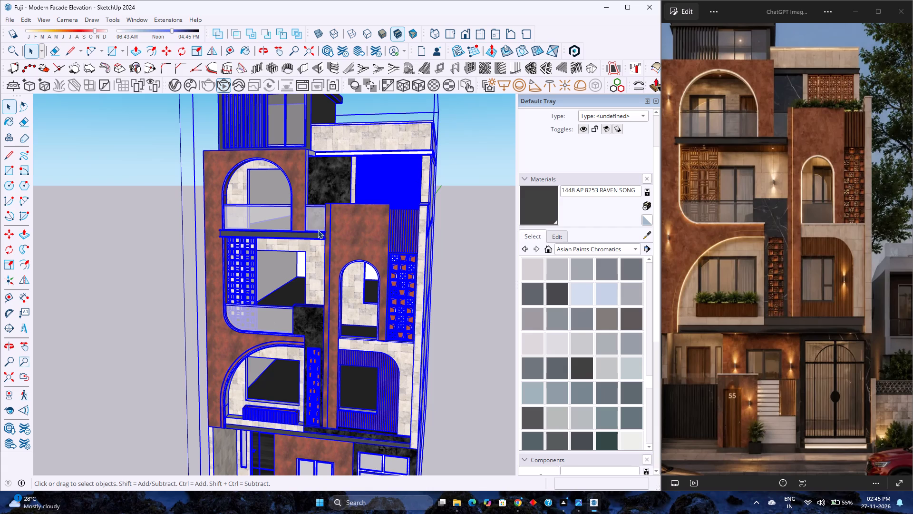
left_click(318, 232)
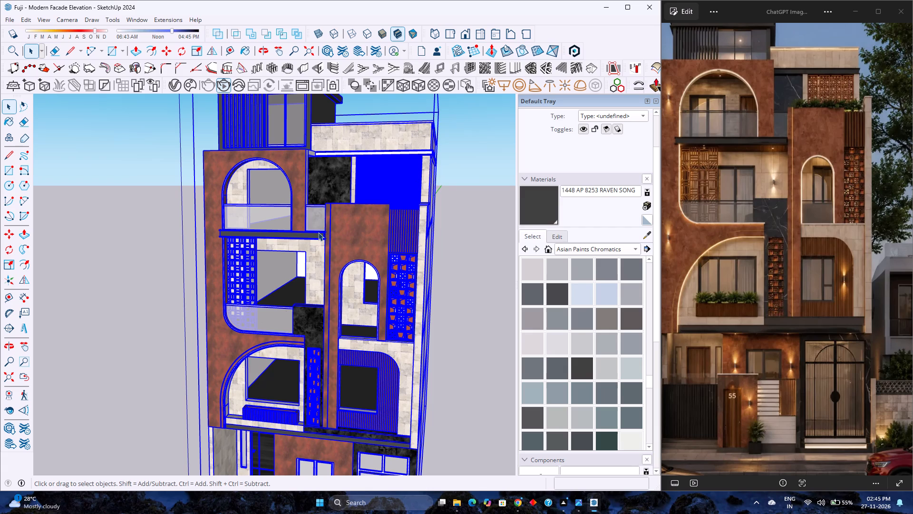
left_click(318, 232)
left_click(318, 225)
left_click(318, 225)
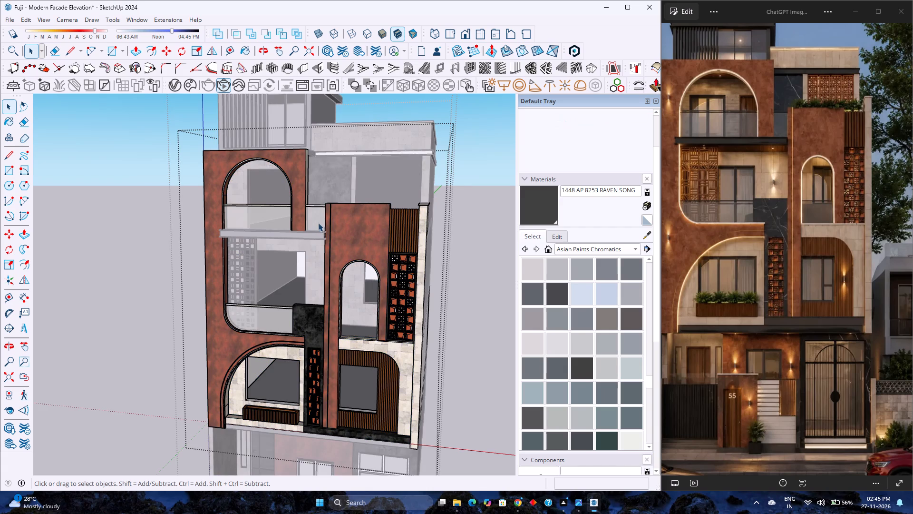
left_click(318, 223)
left_click(318, 223)
left_click(318, 223)
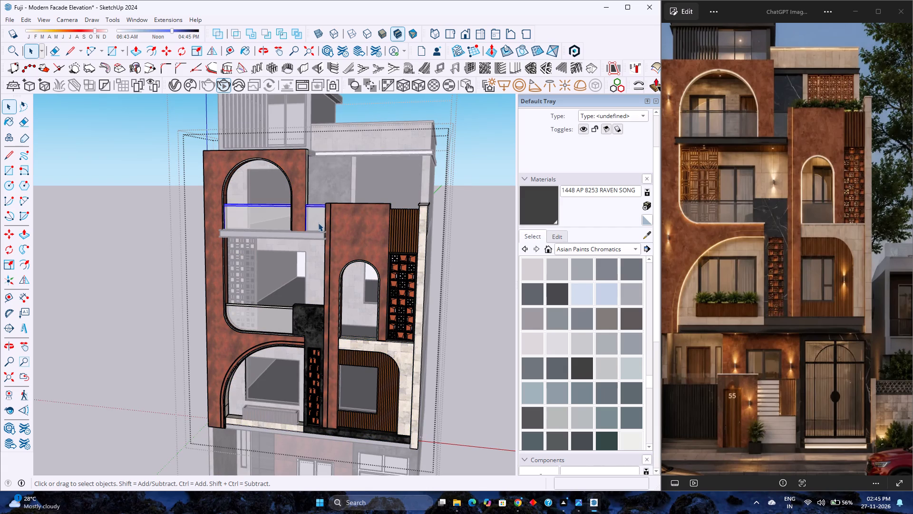
triple_click(318, 223)
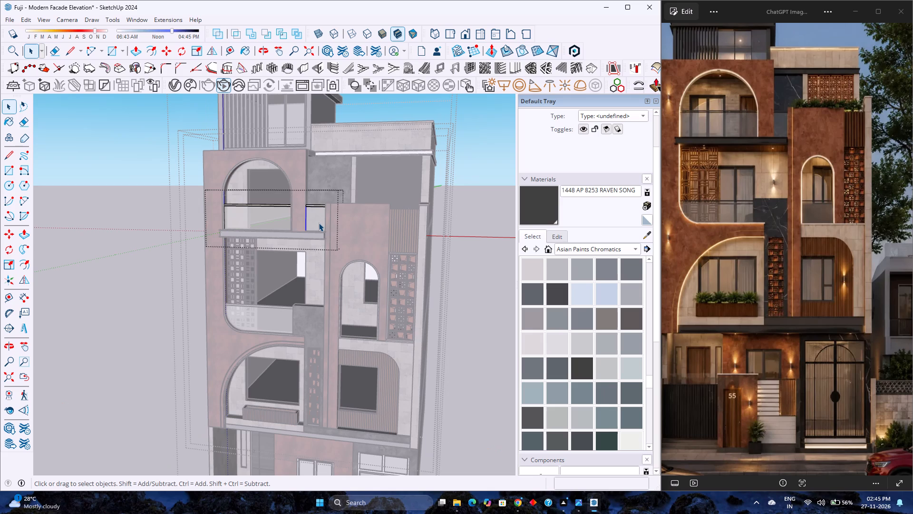
double_click(319, 223)
key("Escape")
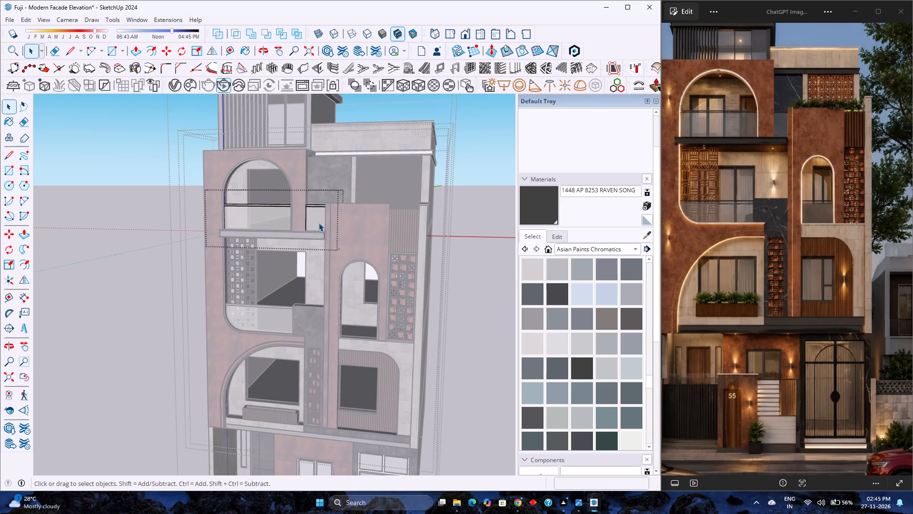
left_click(319, 223)
scroll(319, 215, "up", 5)
middle_click_drag(319, 212, 346, 303)
middle_click(346, 303)
scroll(301, 201, "up", 9)
left_click(301, 199, "ctrl")
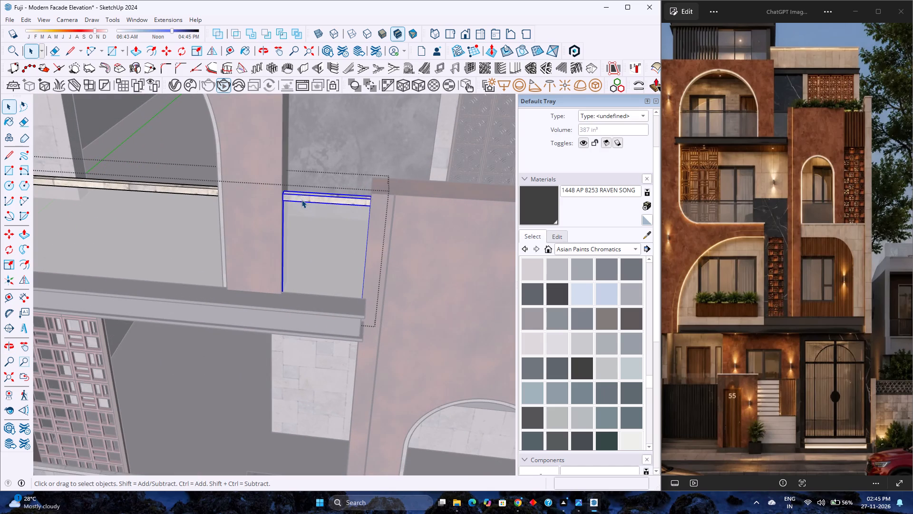
key("ctrl+c")
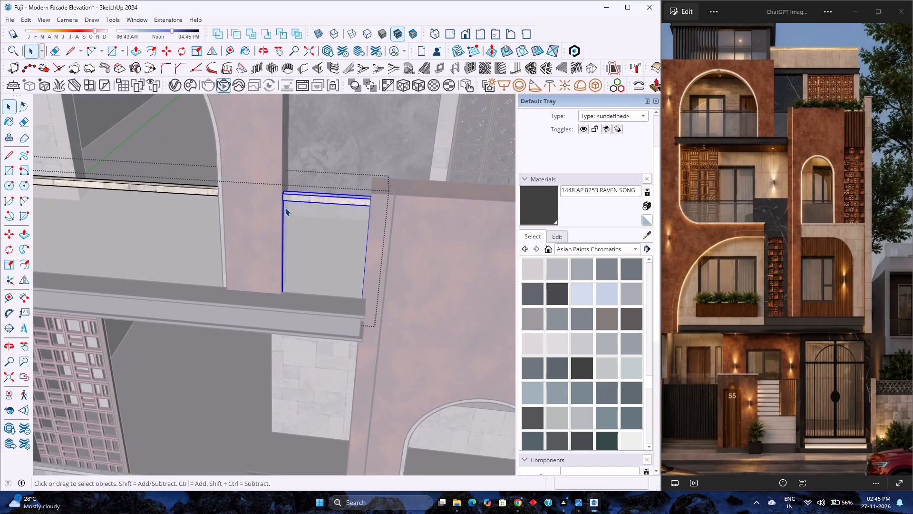
Paste the glass railing segment into the tall narrow arched opening, at the sill corner farthest from the jali panel.
scroll(285, 208, "down", 18)
left_click(461, 320)
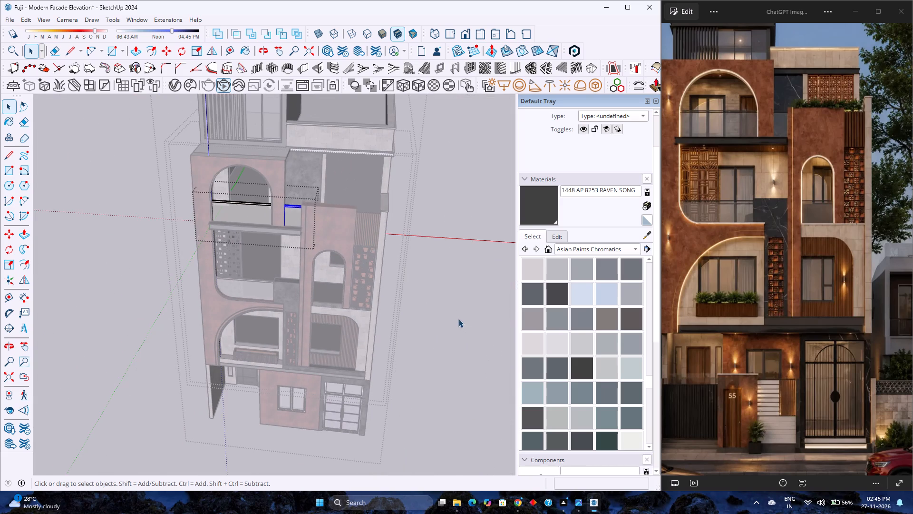
scroll(350, 263, "up", 4)
scroll(326, 301, "up", 8)
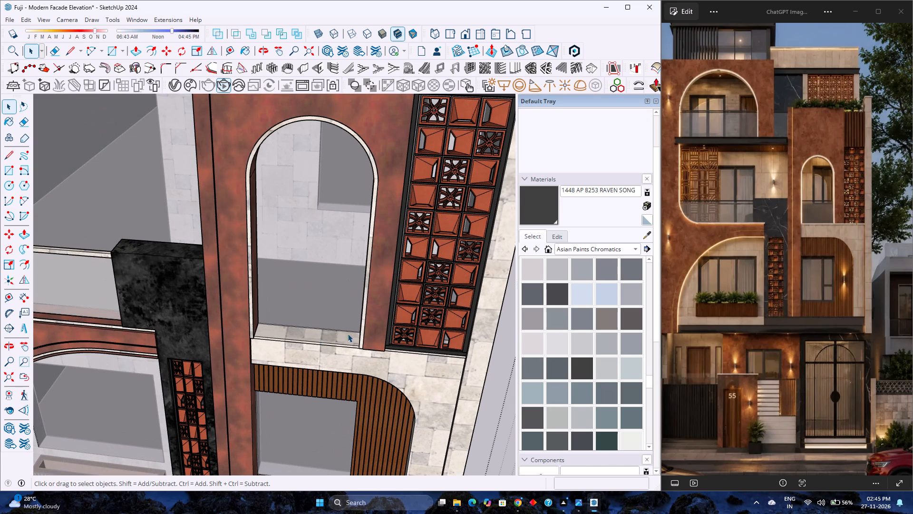
middle_click_drag(354, 332, 325, 315)
middle_click(325, 315)
scroll(348, 332, "up", 9)
middle_click(360, 342)
middle_click_drag(361, 342, 468, 338)
middle_click(468, 338)
scroll(273, 311, "down", 4)
middle_click_drag(236, 313, 490, 338)
middle_click(490, 338)
scroll(303, 321, "up", 5)
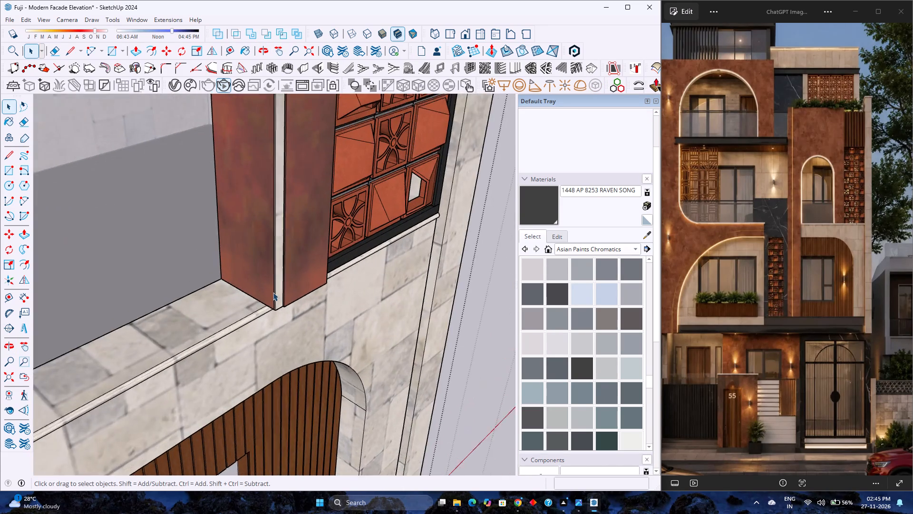
scroll(273, 292, "up", 5)
key("ctrl+v")
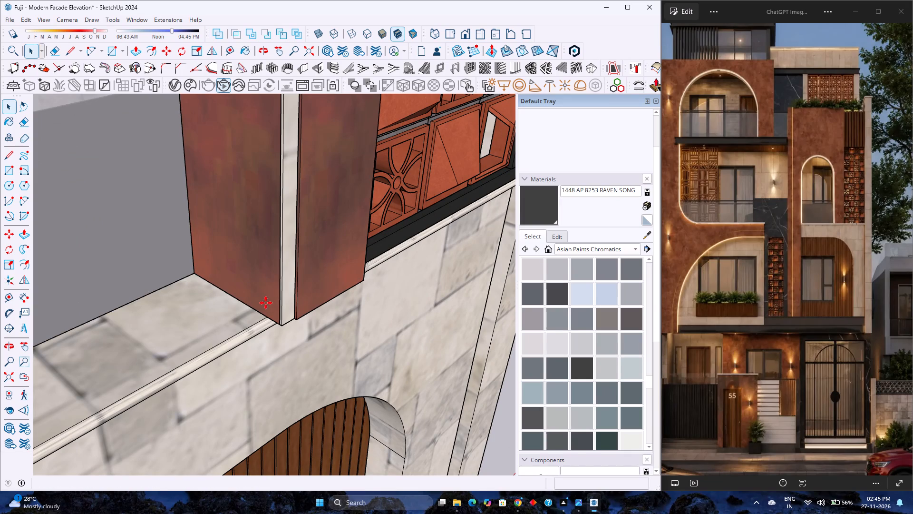
scroll(266, 303, "down", 12)
middle_click_drag(256, 308, 251, 313)
middle_click_drag(248, 315, 70, 326)
middle_click(70, 326)
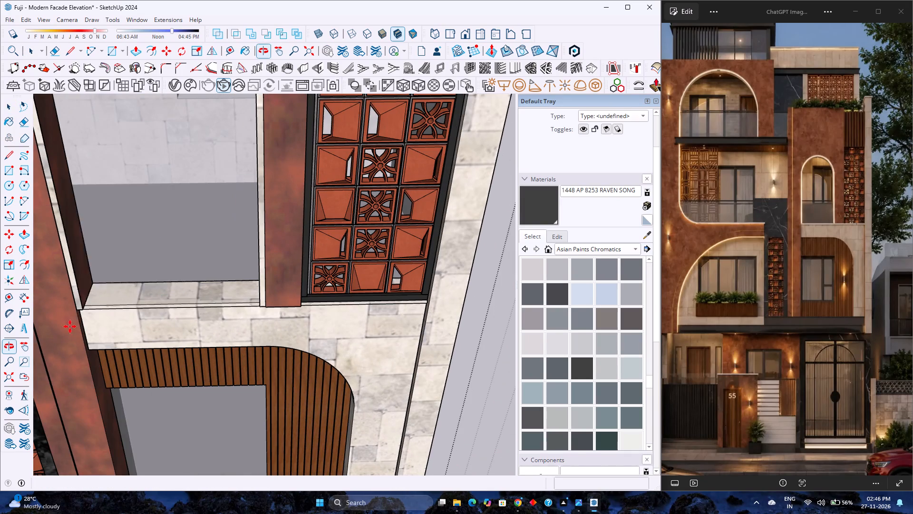
scroll(101, 307, "up", 6)
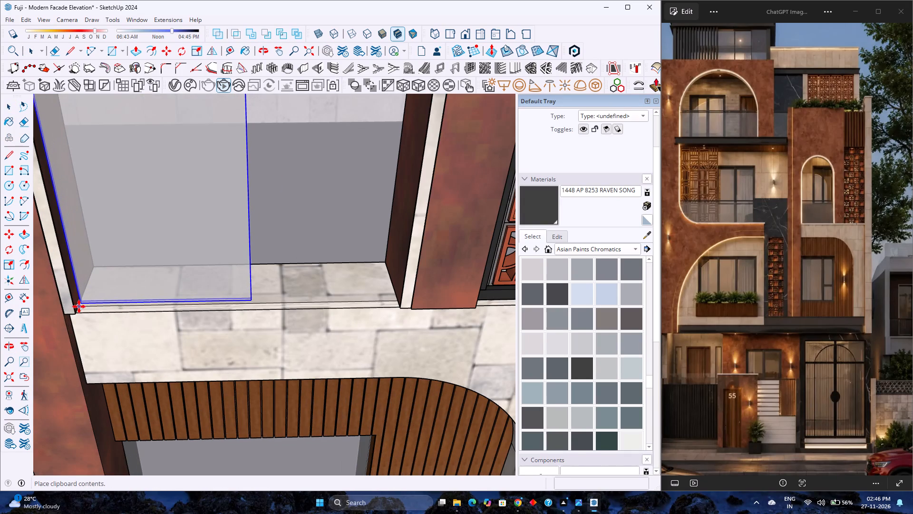
scroll(78, 307, "up", 9)
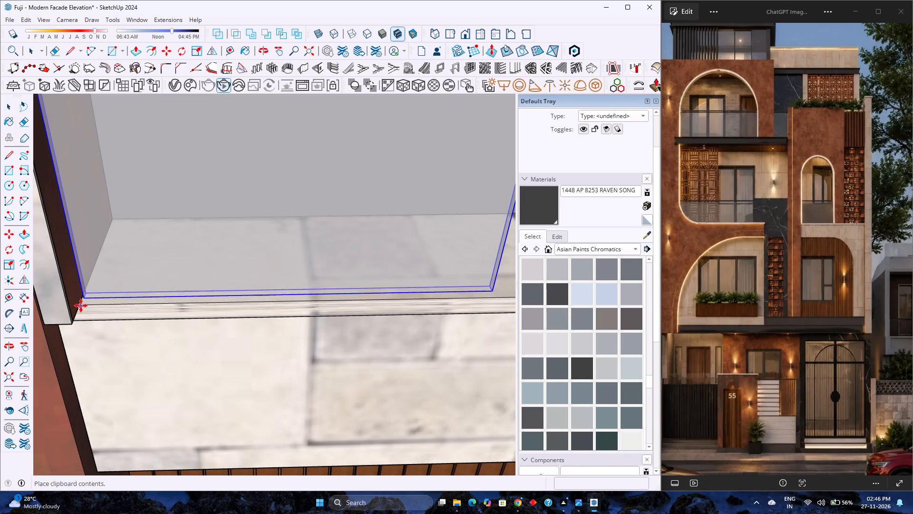
left_click(75, 321)
Move the pasted railing back from the sill's front edge by about 3/4", and then a further 2".
scroll(92, 305, "up", 2)
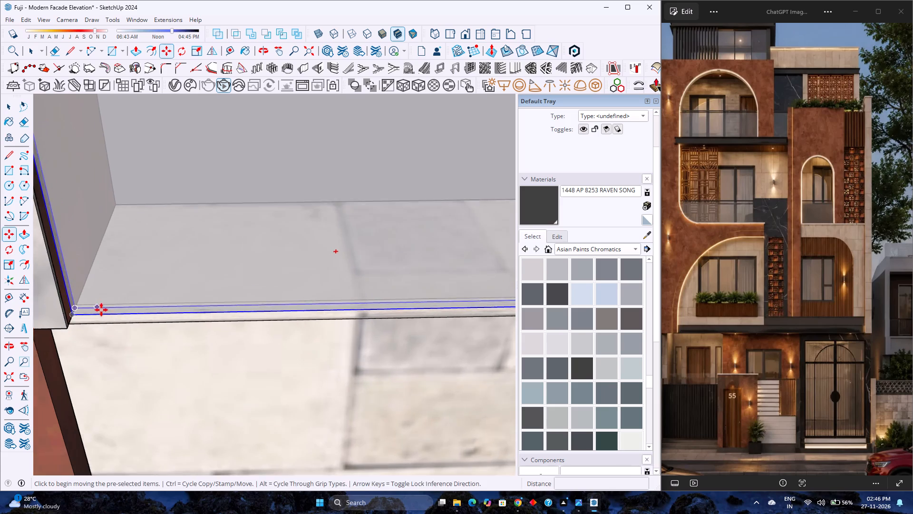
scroll(101, 310, "down", 1)
scroll(103, 312, "up", 1)
middle_click_drag(103, 312, 0, 354)
scroll(173, 269, "up", 7)
scroll(122, 267, "down", 3)
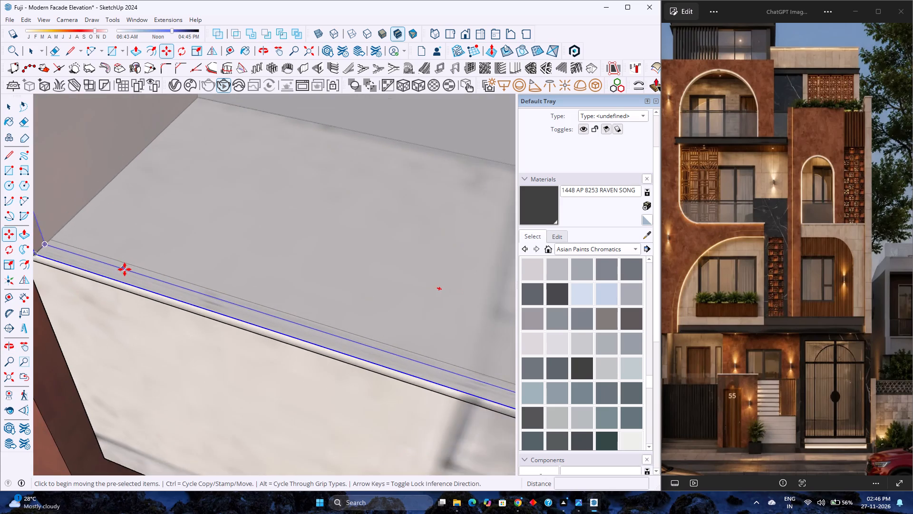
middle_click_drag(129, 273, 225, 287, "shift")
middle_click(225, 287)
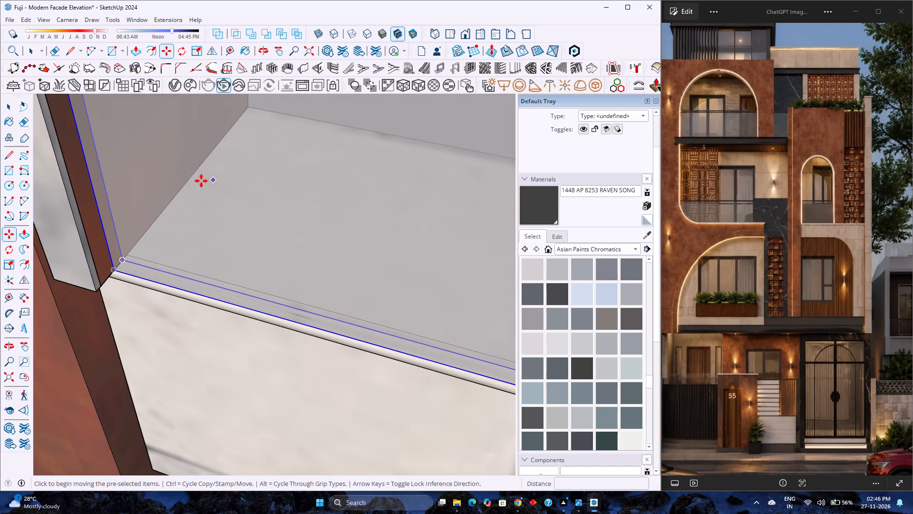
scroll(136, 257, "up", 3)
middle_click_drag(149, 254, 117, 289)
middle_click(117, 289)
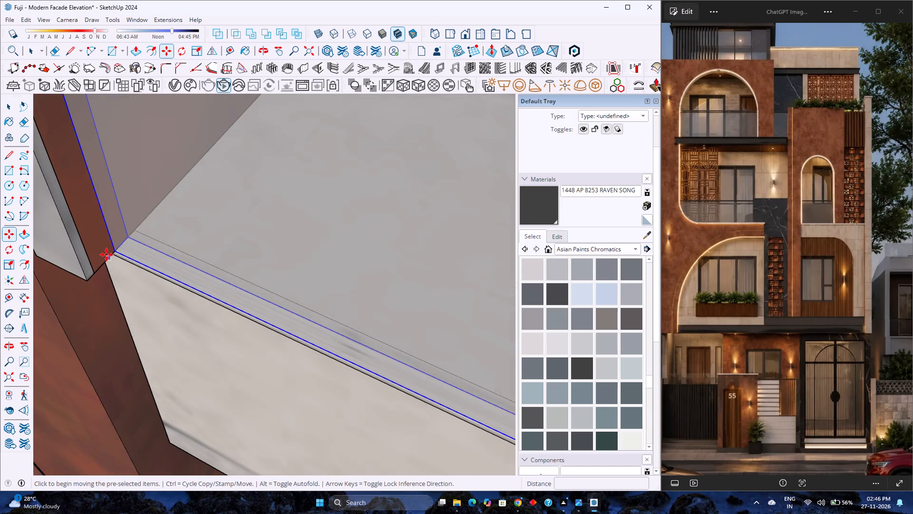
left_click(113, 250)
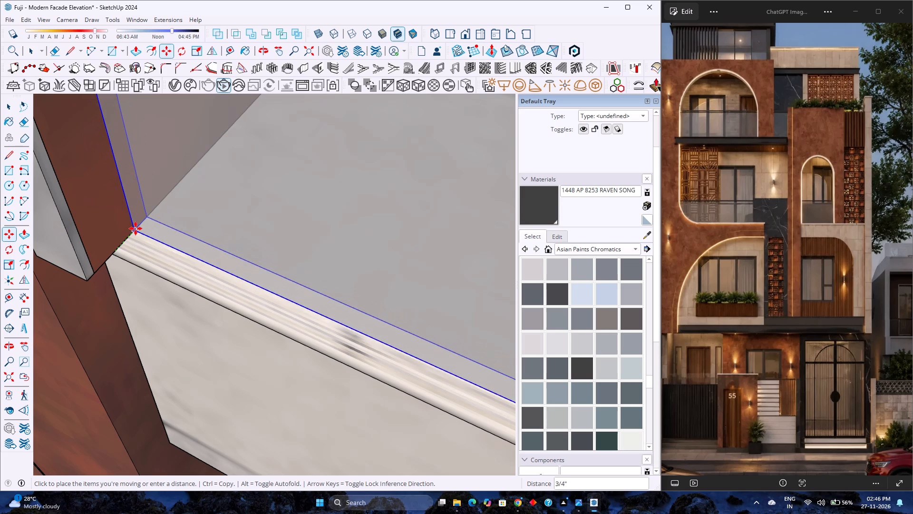
left_click(135, 228)
left_click(136, 232)
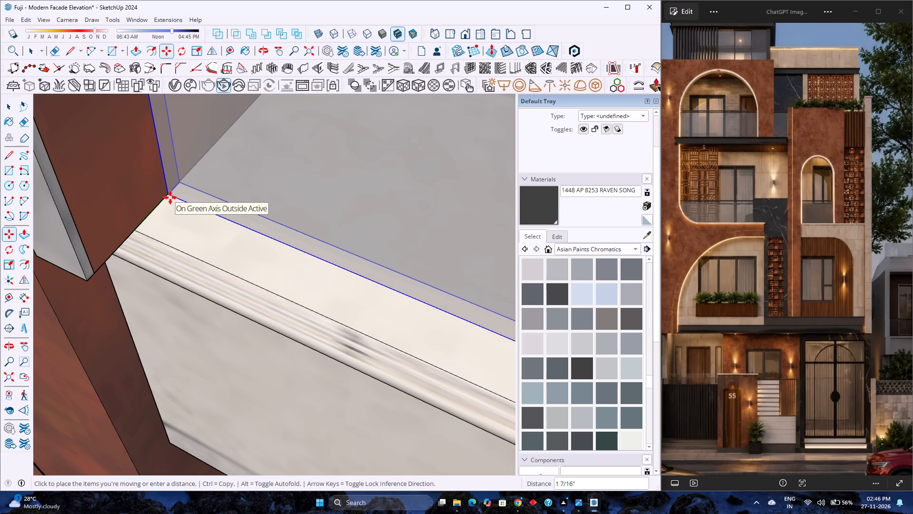
key("2")
key("Return")
Scale the railing along the red axis by about 1.87 so it spans the full width of the arched opening.
scroll(245, 339, "down", 4)
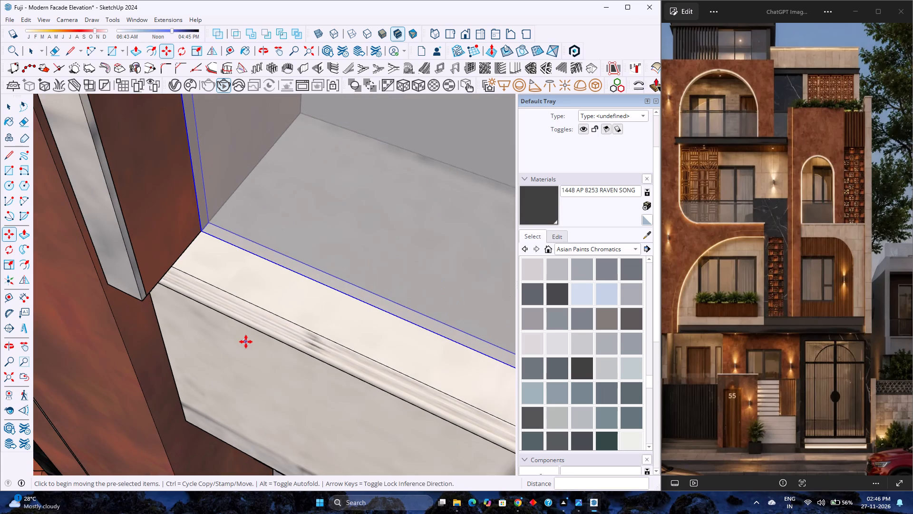
scroll(248, 326, "down", 15)
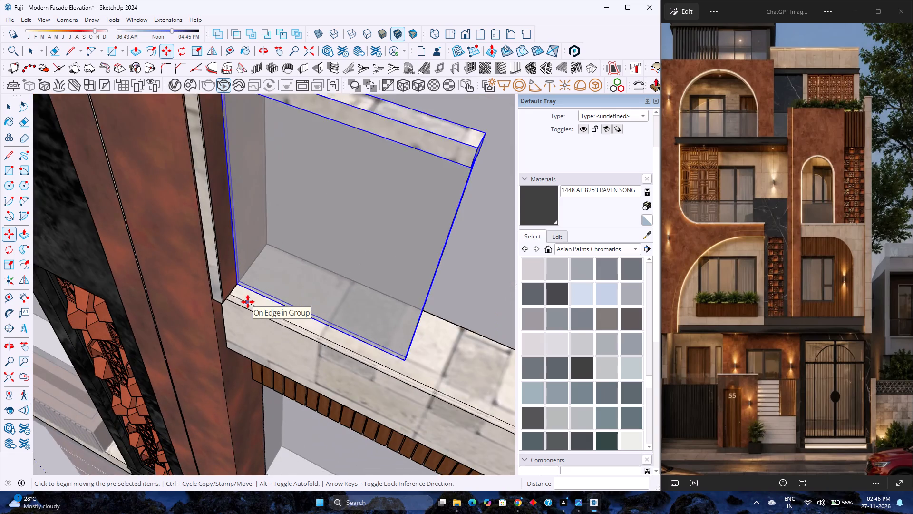
scroll(248, 302, "down", 6)
middle_click_drag(257, 318, 423, 237)
scroll(404, 246, "up", 4)
key("s")
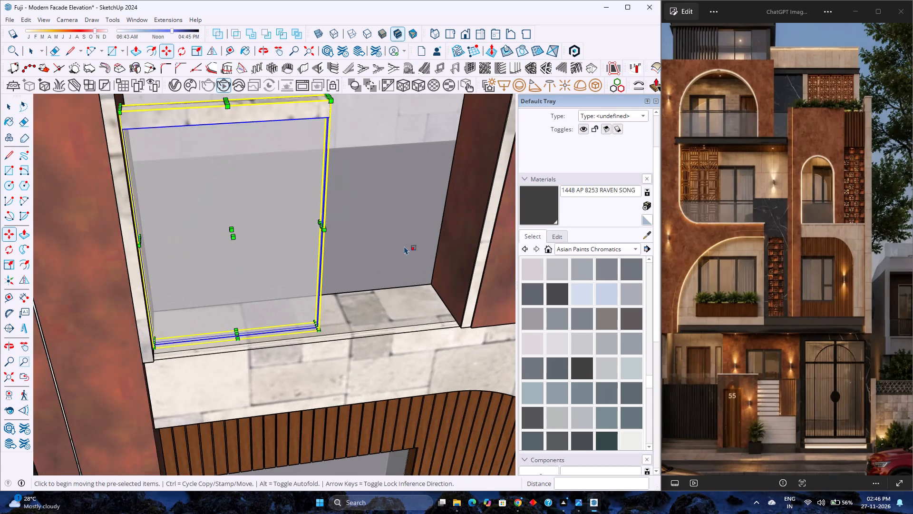
scroll(389, 250, "down", 3)
middle_click_drag(381, 251, 346, 295)
scroll(326, 265, "up", 3)
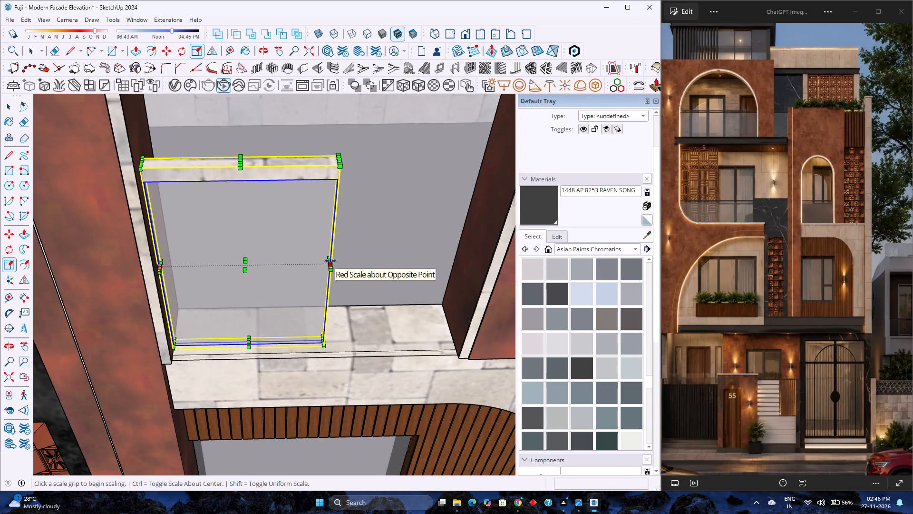
left_click(330, 261)
scroll(330, 261, "down", 4)
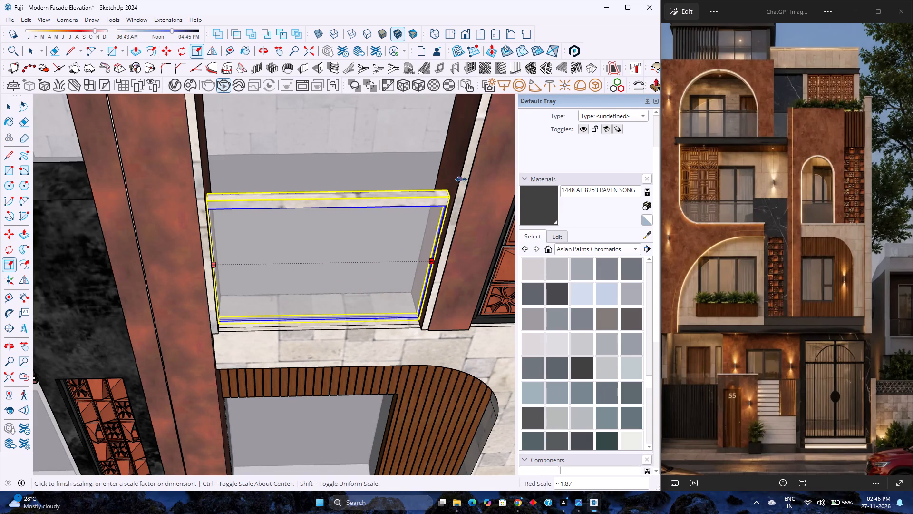
left_click(461, 179)
scroll(375, 229, "down", 3)
middle_click_drag(374, 251, 341, 186)
middle_click(341, 186)
middle_click(341, 186)
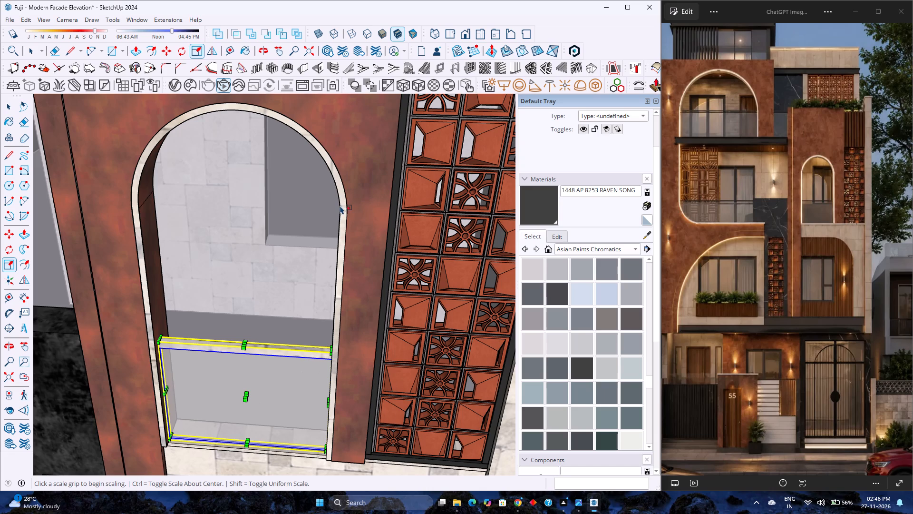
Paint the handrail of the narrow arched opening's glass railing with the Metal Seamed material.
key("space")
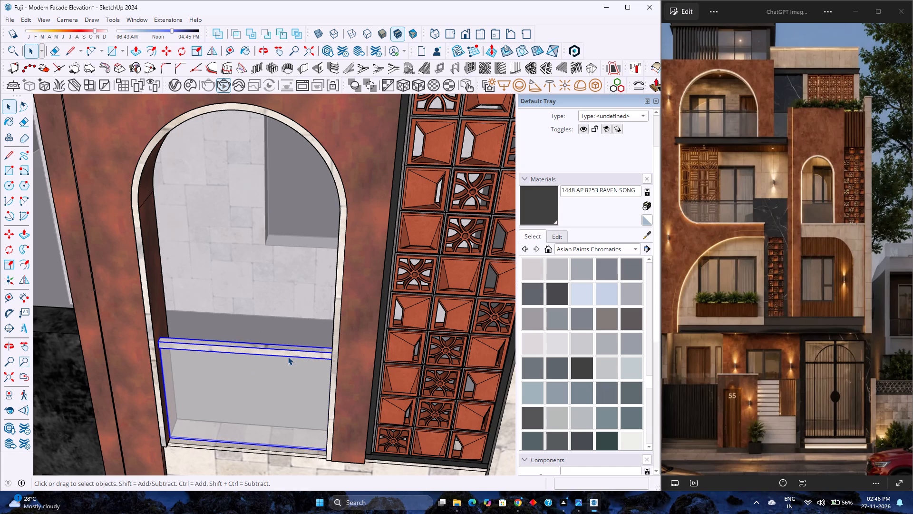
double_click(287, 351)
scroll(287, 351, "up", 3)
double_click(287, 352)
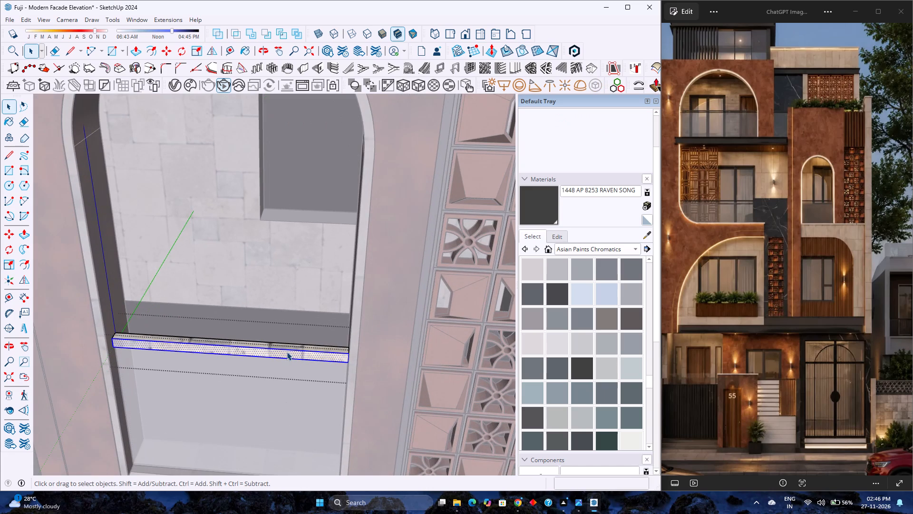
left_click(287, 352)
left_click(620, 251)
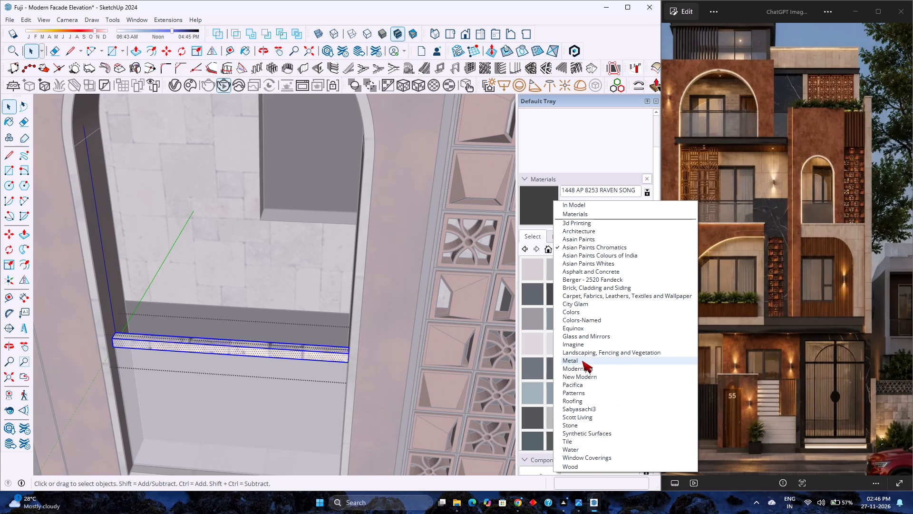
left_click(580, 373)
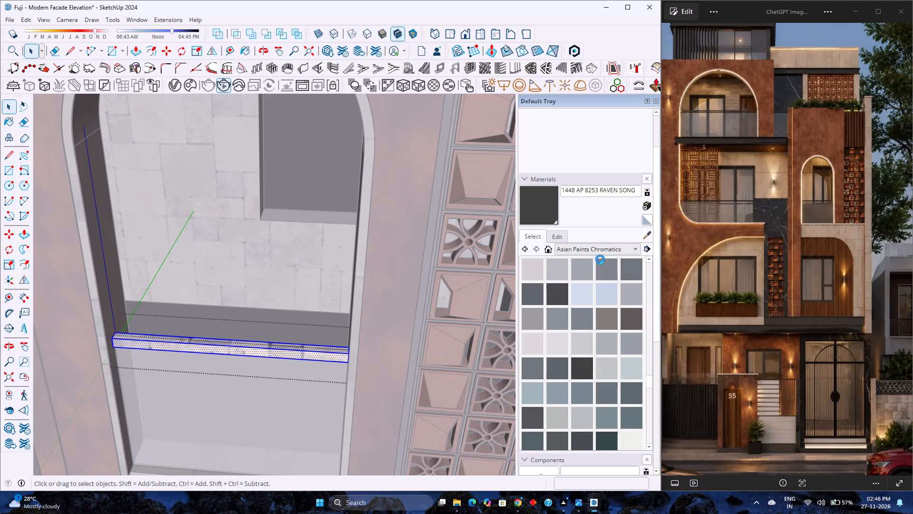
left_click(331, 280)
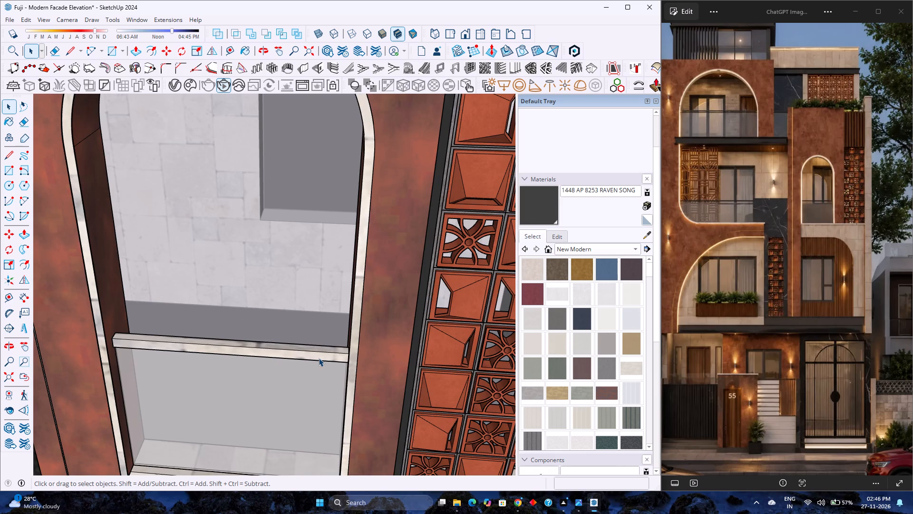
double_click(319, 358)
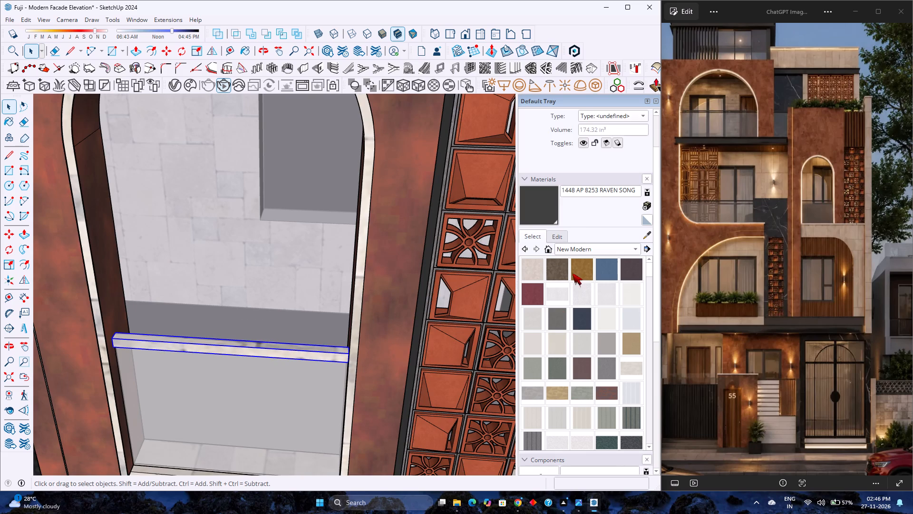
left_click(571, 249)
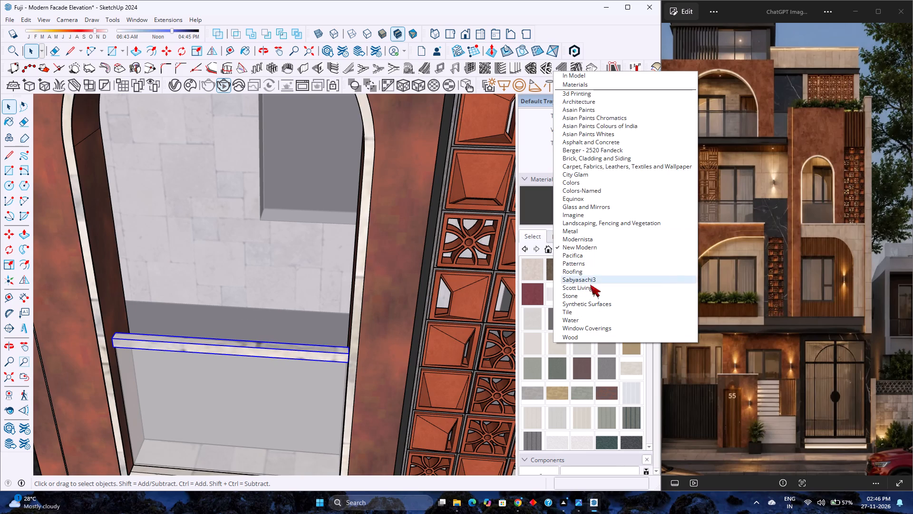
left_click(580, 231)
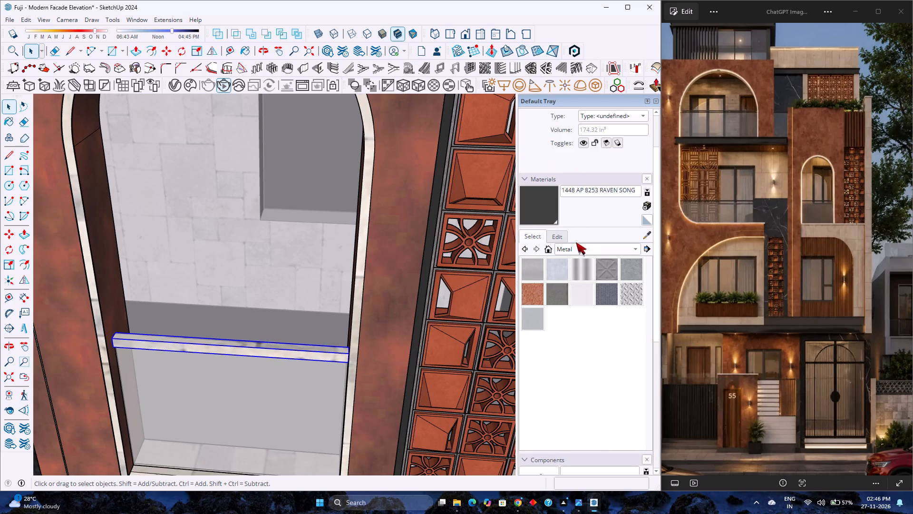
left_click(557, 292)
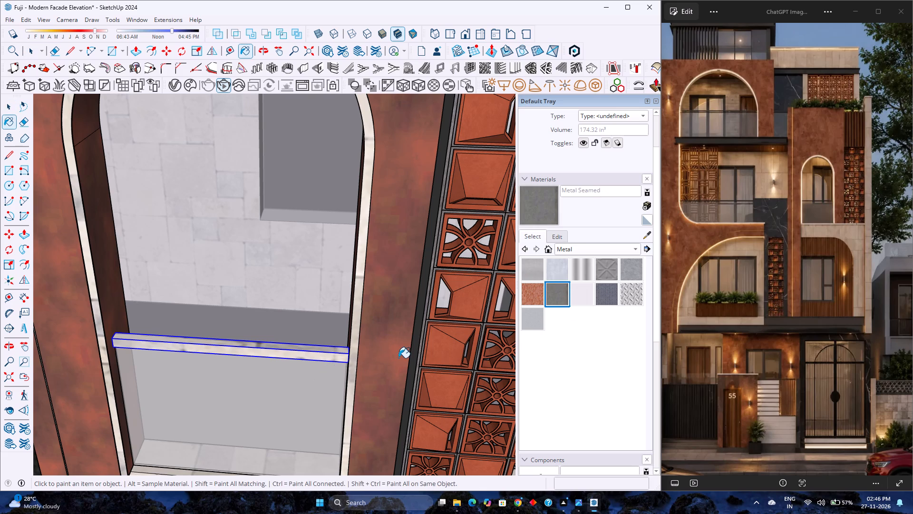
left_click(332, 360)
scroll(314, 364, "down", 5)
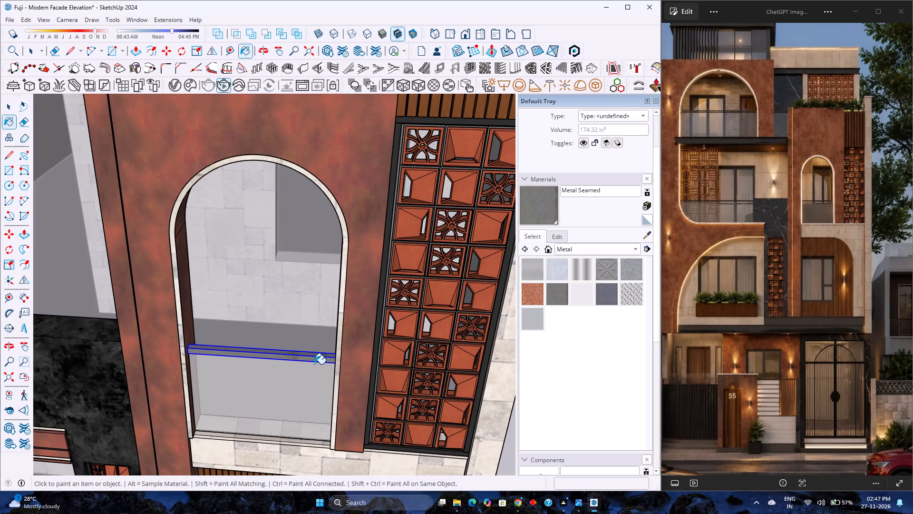
Paint the narrow arched opening's handrail with the Steel Brushed Stainless material.
left_click(529, 319)
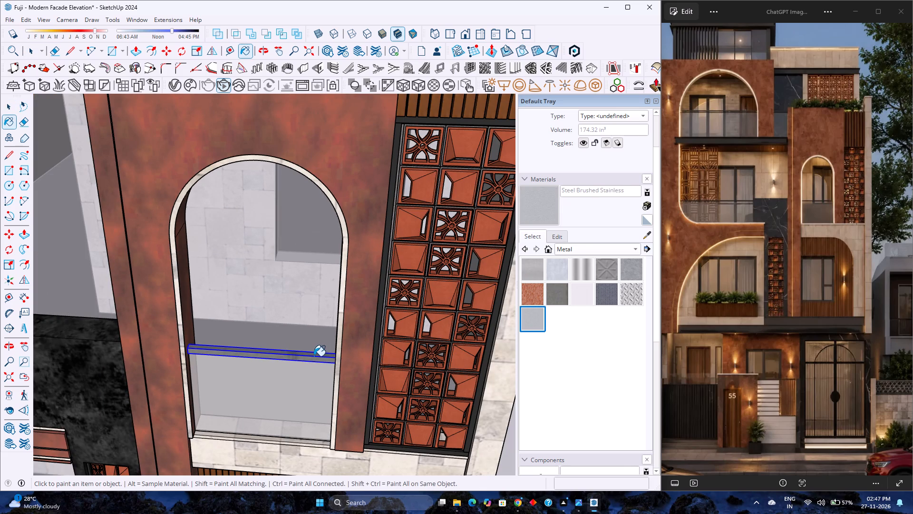
left_click(314, 356)
scroll(310, 360, "up", 3)
scroll(310, 360, "down", 3)
key("space")
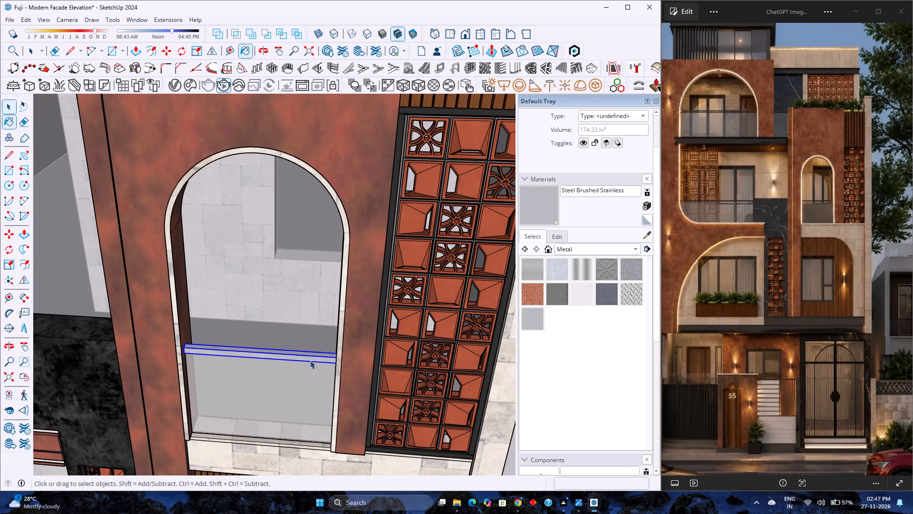
Paint the handrail of the curved-corner balcony below the top arched balcony with Steel Brushed Stainless.
scroll(310, 360, "down", 10)
double_click(142, 354)
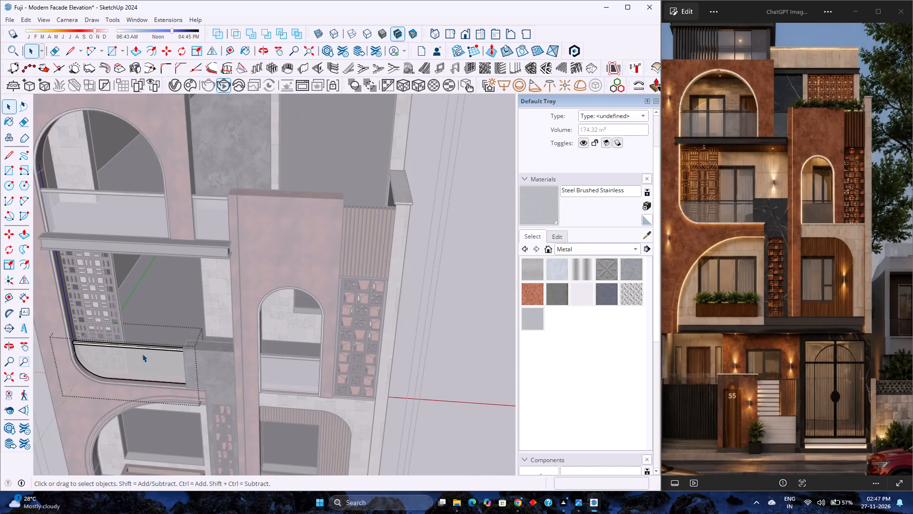
scroll(142, 353, "up", 2)
left_click(151, 345)
scroll(151, 345, "up", 3)
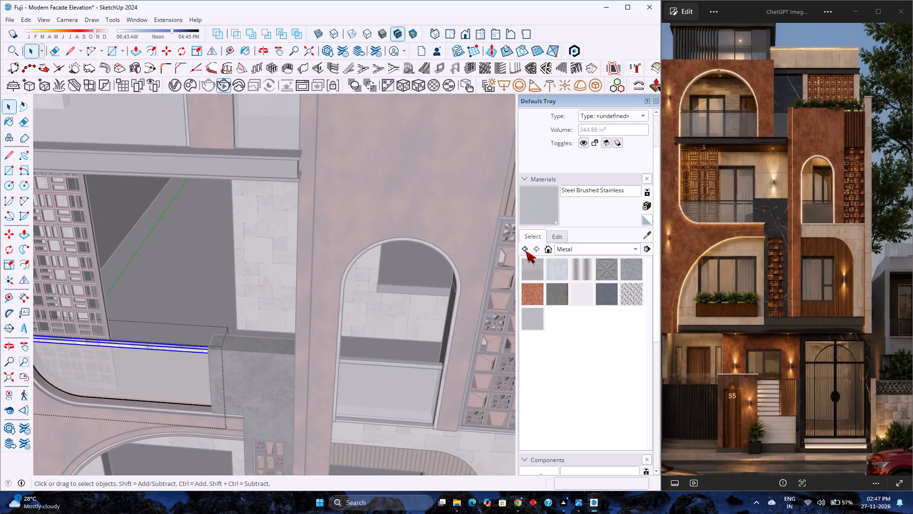
left_click(554, 199)
left_click(156, 346)
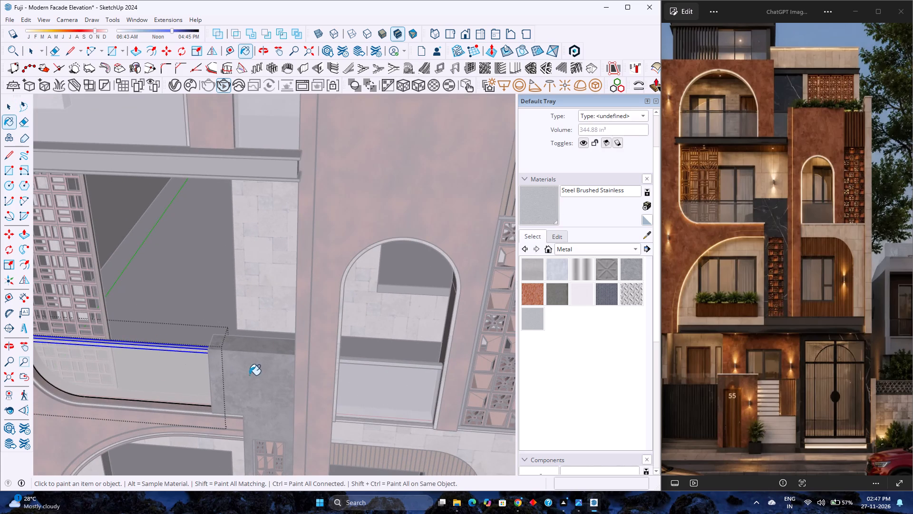
key("space")
scroll(255, 376, "down", 4)
key("Escape")
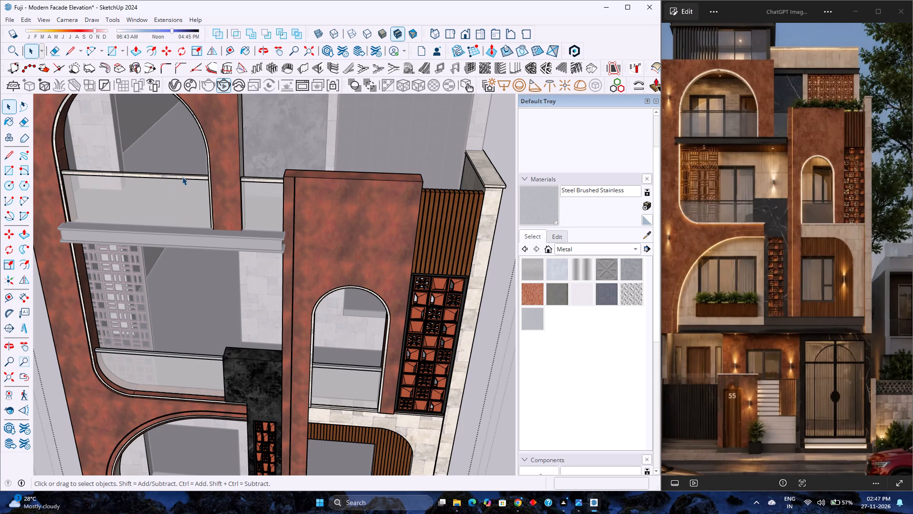
Paint the top arched balcony's handrail and the short handrail segment beside it with Steel Brushed Stainless.
double_click(182, 177)
scroll(183, 177, "up", 4)
left_click(183, 177)
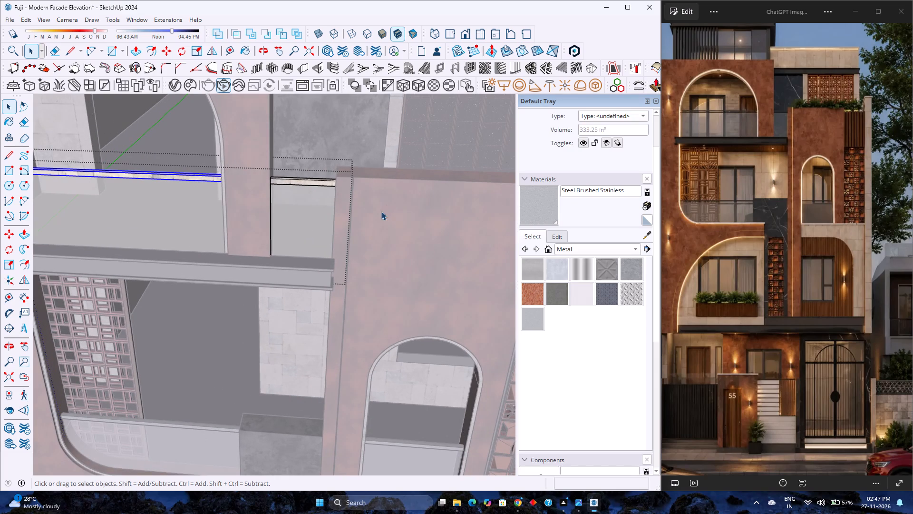
left_click(553, 212)
left_click(204, 179)
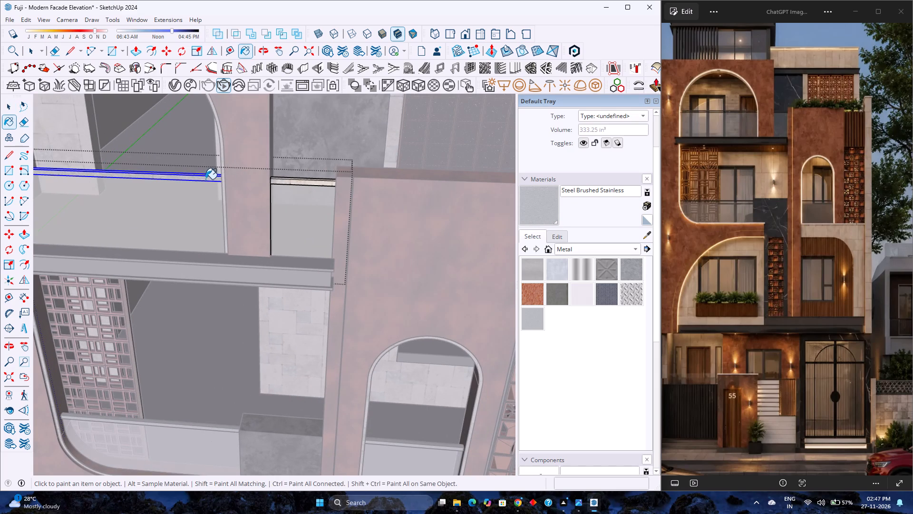
left_click(316, 182)
scroll(271, 206, "down", 7)
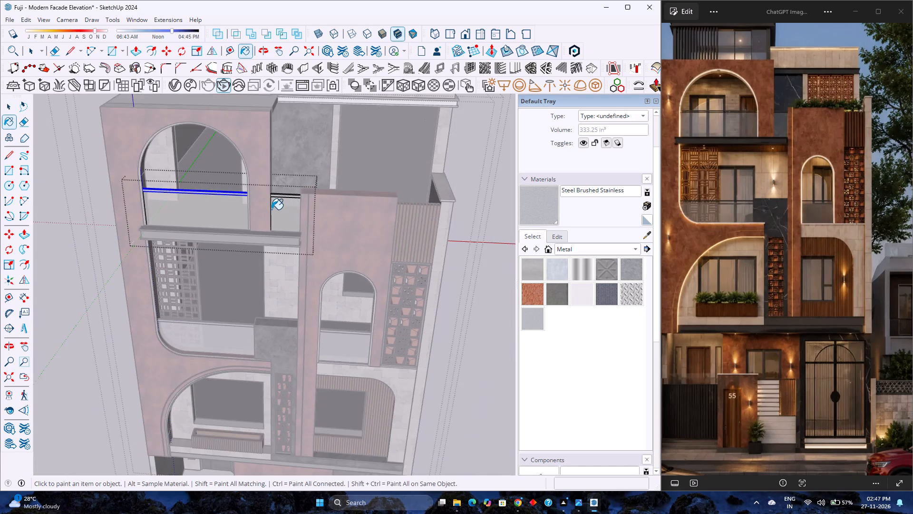
scroll(272, 209, "down", 4)
key("space")
scroll(270, 222, "down", 1)
left_click(483, 255)
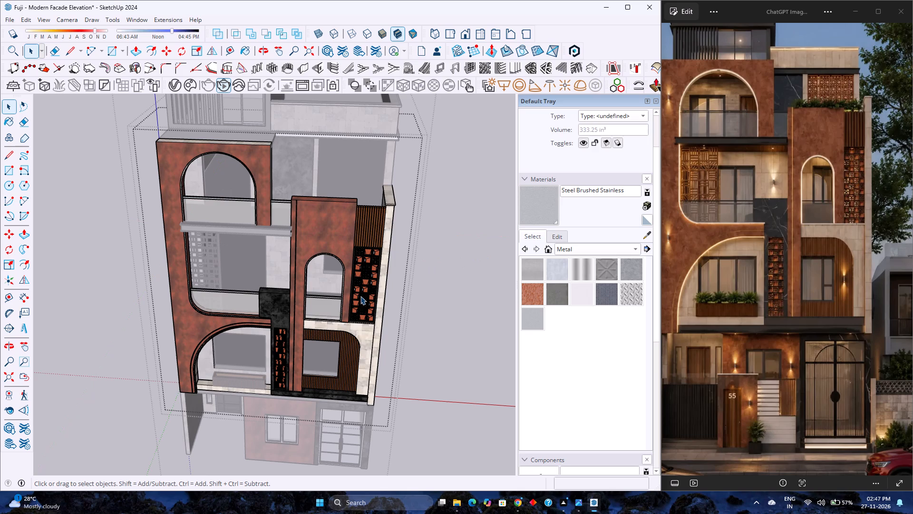
left_click(440, 317)
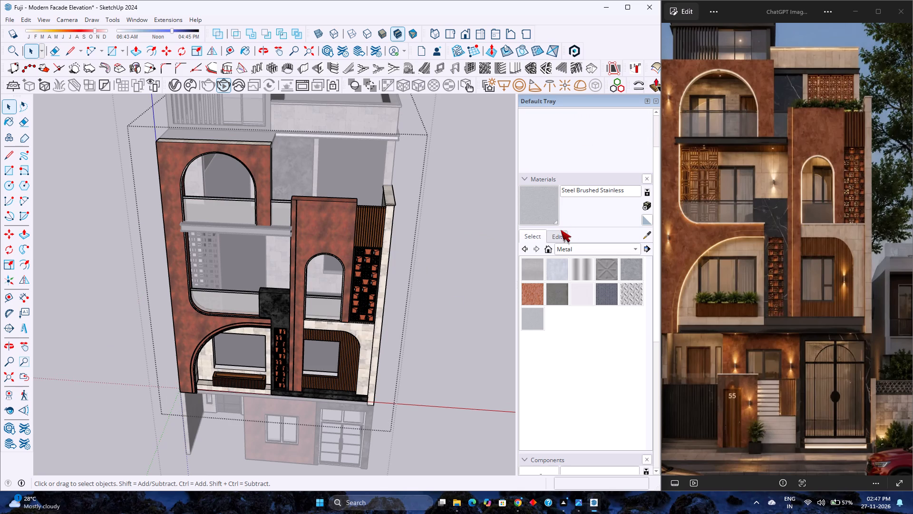
Darken the Steel Brushed Stainless material by setting its saturation to 0 and its lightness to 20.
left_click(561, 235)
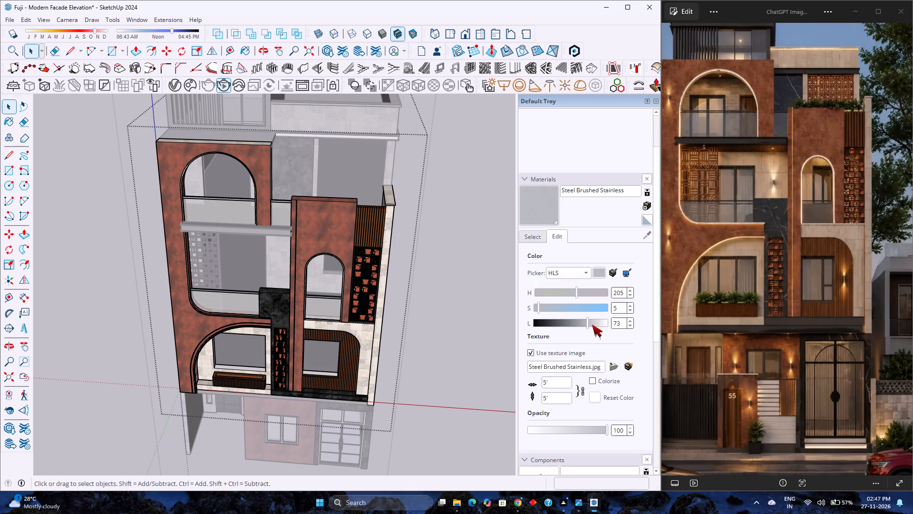
left_click_drag(584, 324, 555, 327)
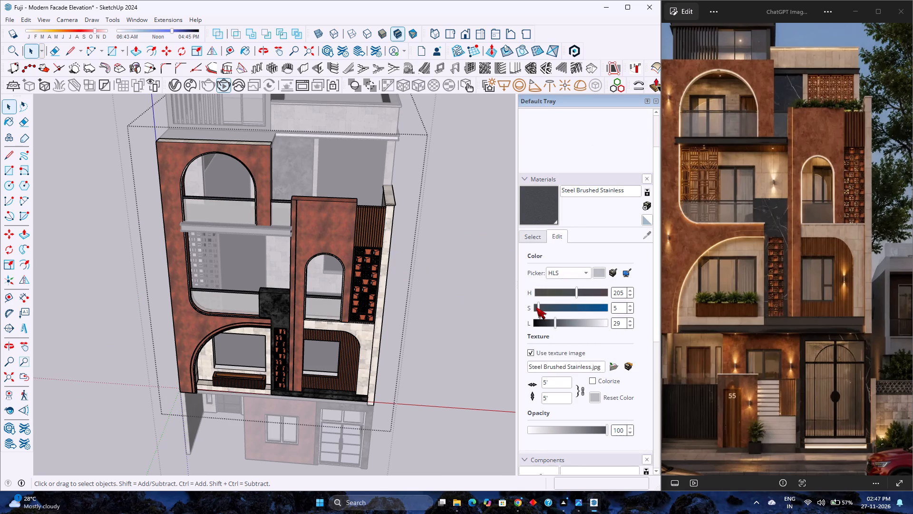
left_click(535, 306)
left_click(548, 323)
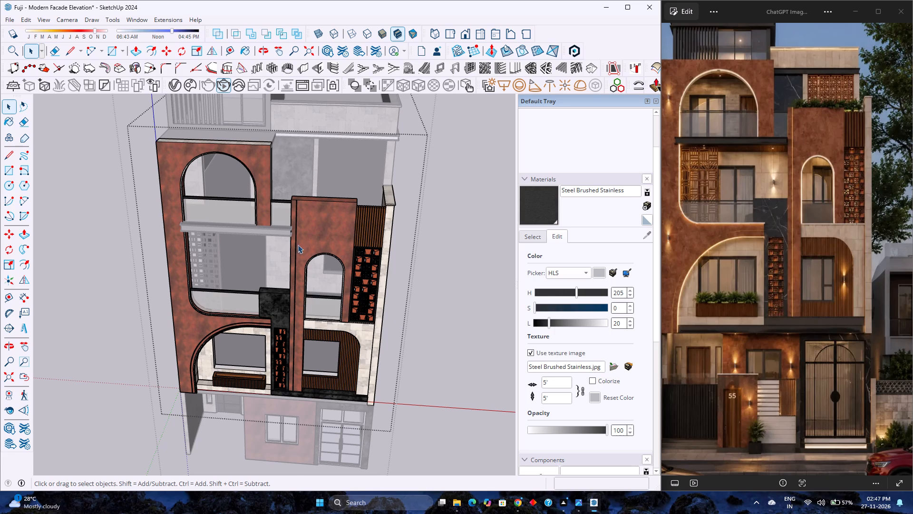
Examine the darkened handrails and the whole facade from several angles and distances, up to the top-floor parapet.
scroll(274, 242, "up", 1)
scroll(276, 247, "down", 2)
scroll(277, 249, "up", 3)
scroll(277, 252, "down", 2)
scroll(277, 252, "up", 2)
scroll(277, 254, "down", 4)
scroll(277, 254, "up", 4)
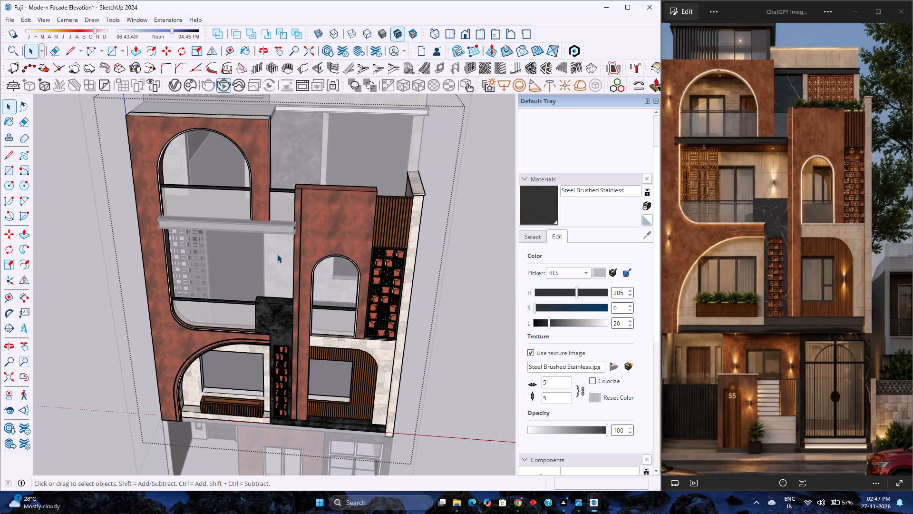
scroll(235, 306, "up", 4)
middle_click_drag(202, 318, 246, 238)
middle_click(246, 238)
scroll(282, 252, "down", 4)
scroll(303, 278, "up", 1)
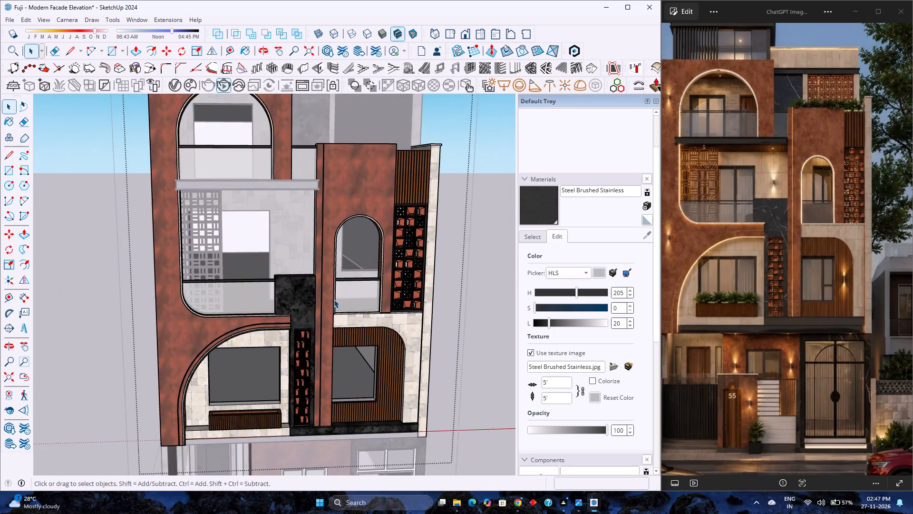
middle_click_drag(334, 299, 246, 290)
scroll(285, 290, "down", 4)
left_click(409, 289)
scroll(409, 289, "down", 6)
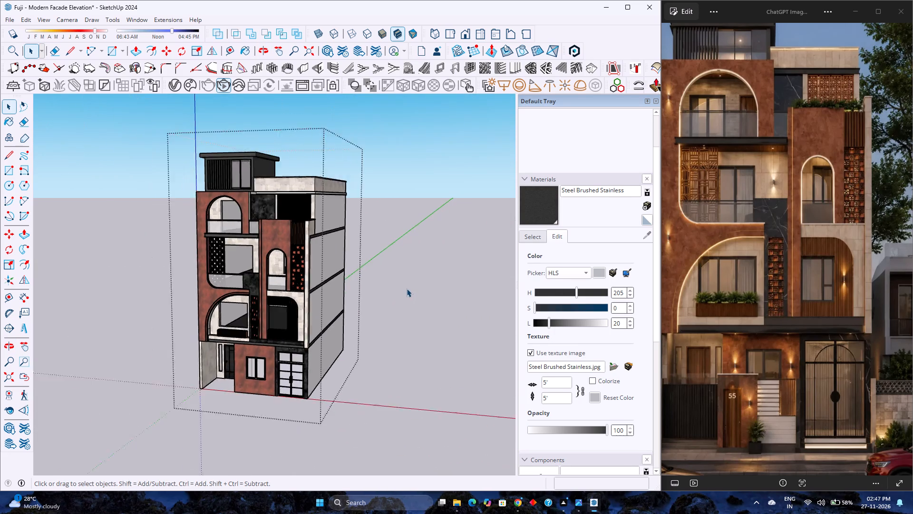
scroll(407, 288, "down", 2)
scroll(253, 259, "up", 11)
scroll(252, 260, "down", 3)
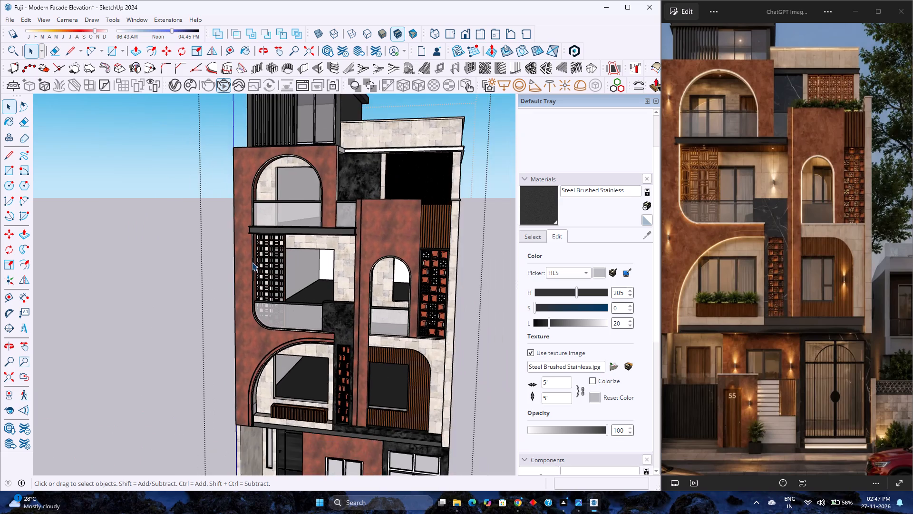
scroll(252, 262, "down", 7)
middle_click_drag(284, 309, 359, 275)
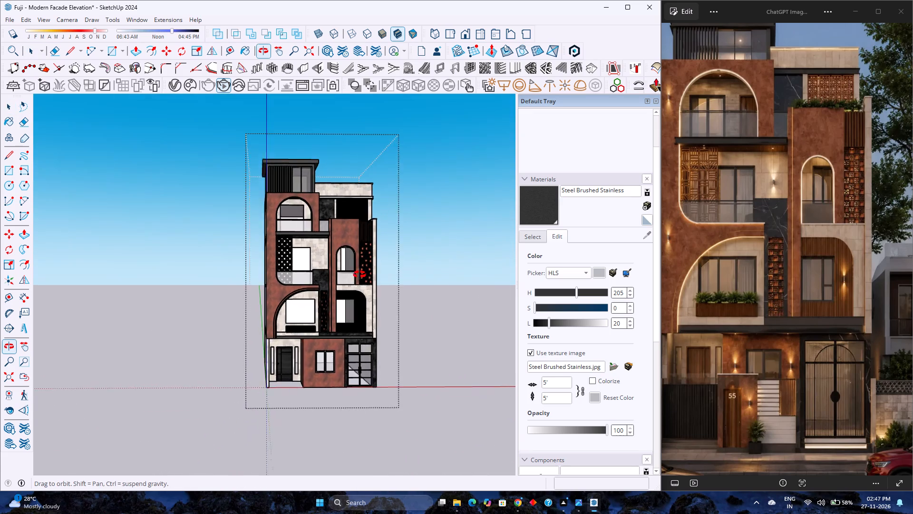
middle_click_drag(359, 275, 156, 304)
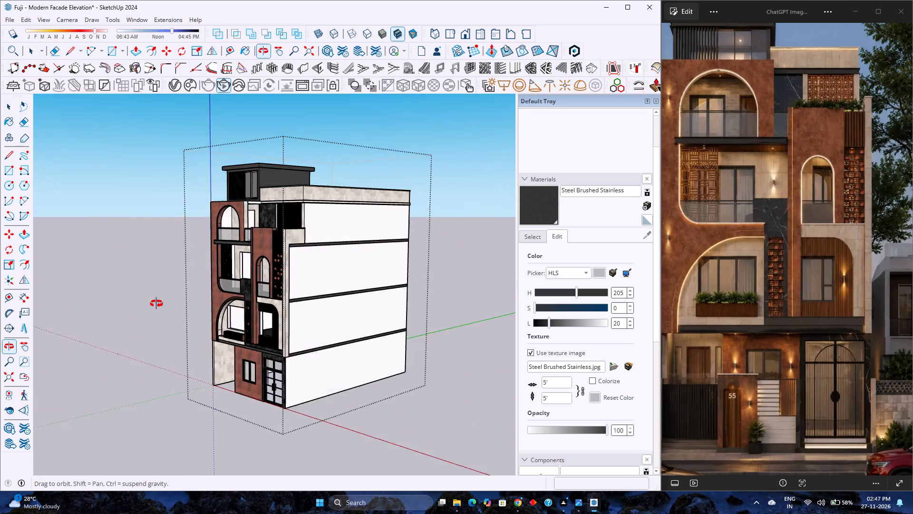
middle_click_drag(156, 304, 223, 297)
middle_click(223, 297)
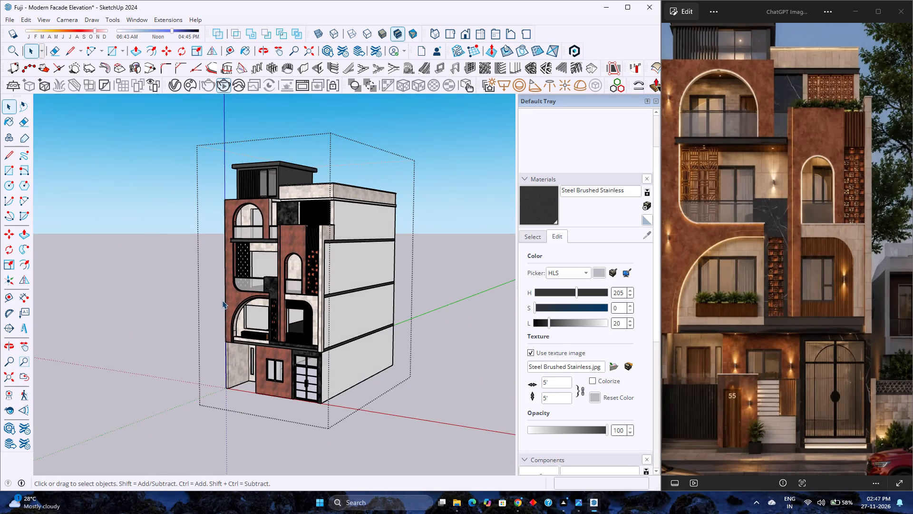
scroll(222, 300, "up", 2)
scroll(222, 297, "down", 5)
scroll(222, 297, "up", 4)
scroll(222, 297, "down", 3)
scroll(222, 297, "up", 2)
scroll(216, 304, "down", 1)
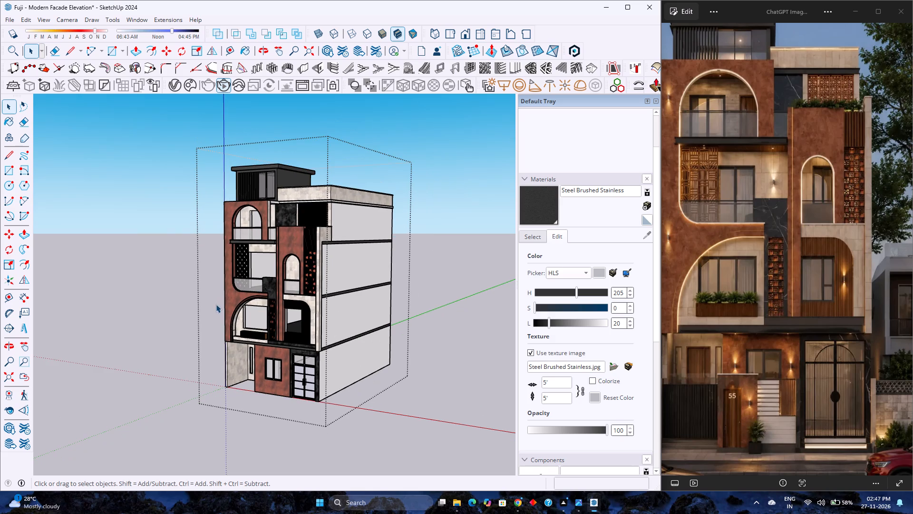
scroll(290, 369, "up", 2)
scroll(251, 328, "up", 4)
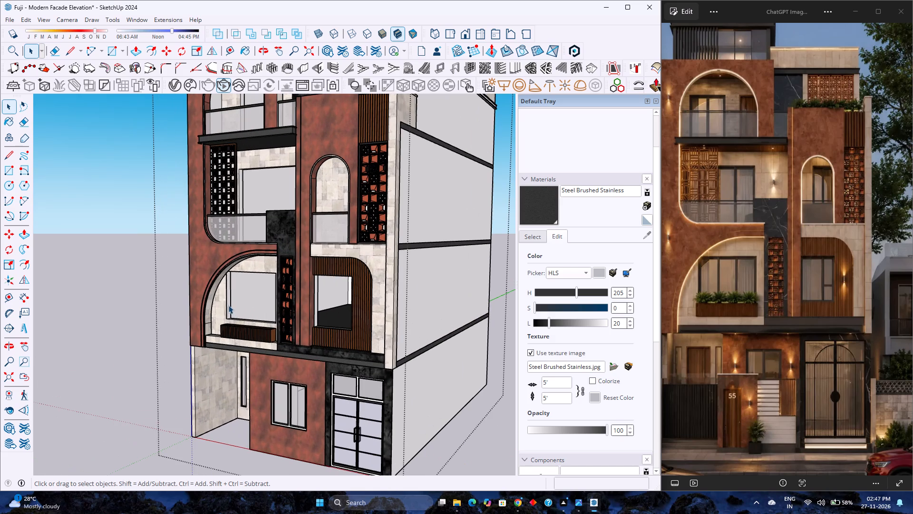
scroll(228, 305, "up", 1)
middle_click_drag(226, 329, 223, 368)
scroll(194, 346, "down", 7)
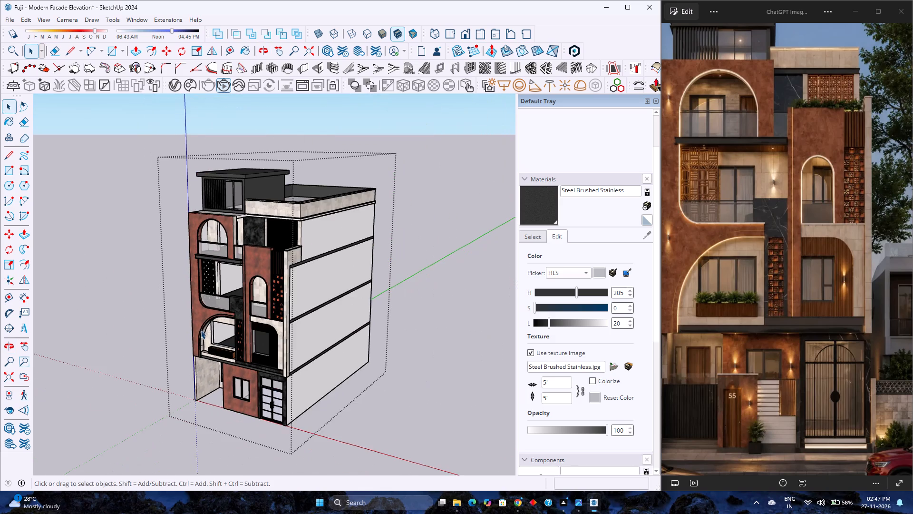
middle_click_drag(265, 244, 431, 243)
middle_click(430, 243)
scroll(345, 208, "up", 9)
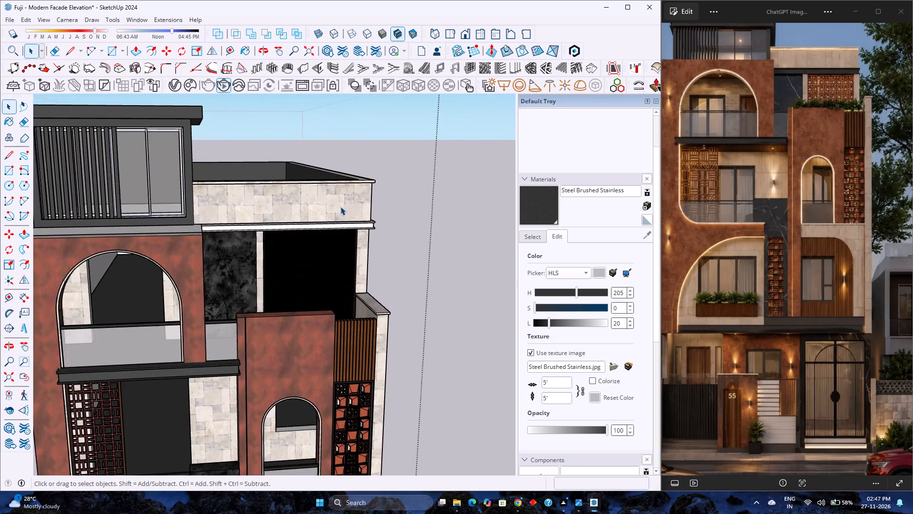
Paint the white projecting band below the stone parapet with the in-model material 1448 AP 8253 RAVEN SONG.
scroll(340, 207, "up", 3)
middle_click_drag(341, 231, 275, 240)
middle_click(275, 240)
scroll(214, 230, "up", 1)
left_click(186, 224)
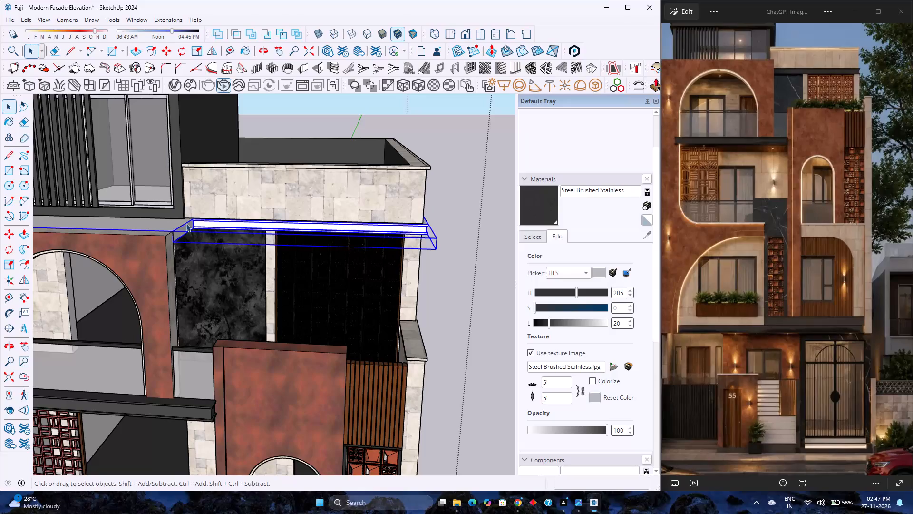
left_click(532, 231)
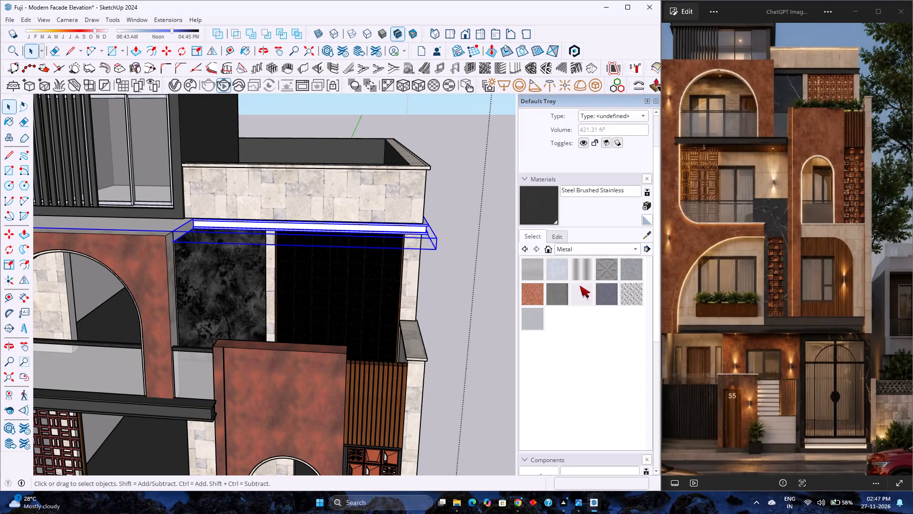
left_click(578, 251)
left_click(567, 89)
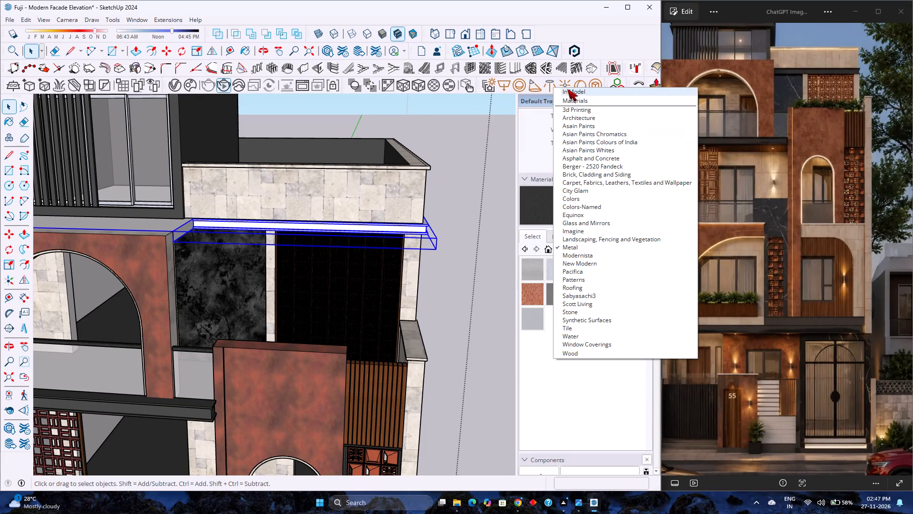
left_click(533, 267)
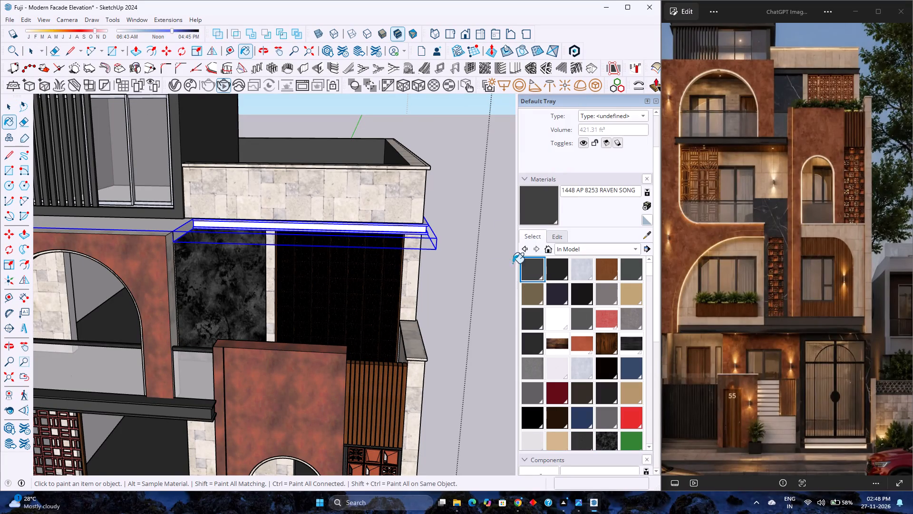
left_click(390, 228)
key("space")
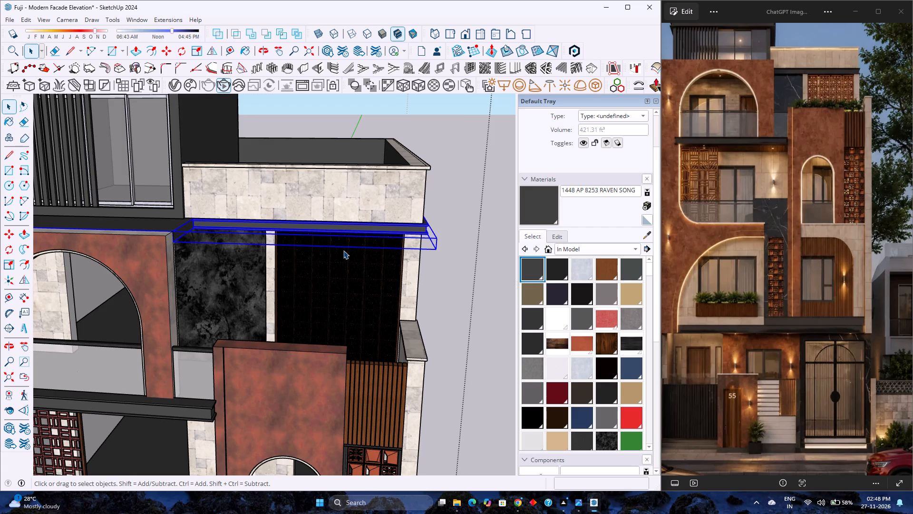
scroll(343, 250, "down", 4)
left_click(440, 270)
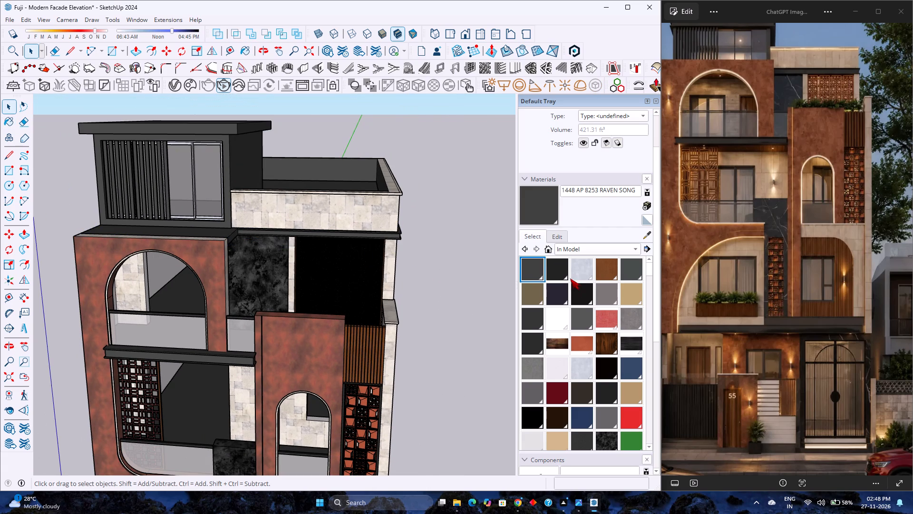
Paint the outer side face and the top face of the large arched frame with the in-model material Wax 02.
left_click(590, 346)
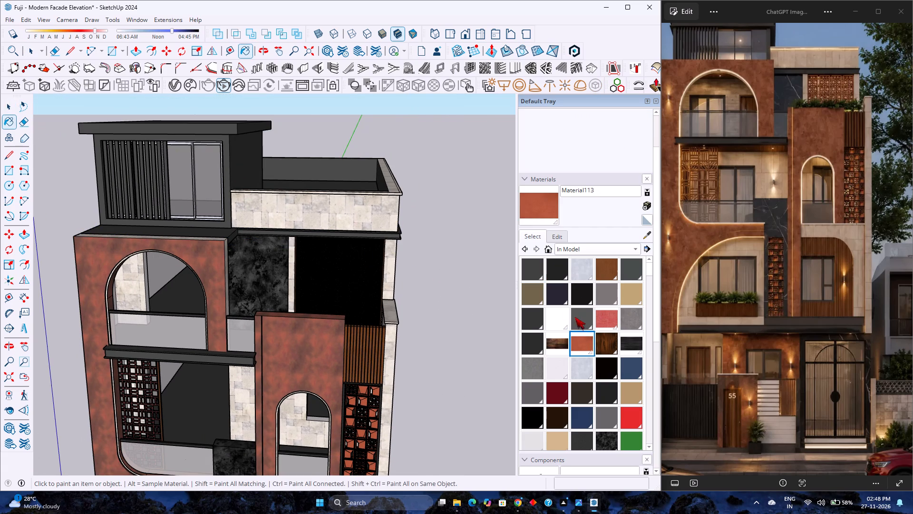
left_click(611, 316)
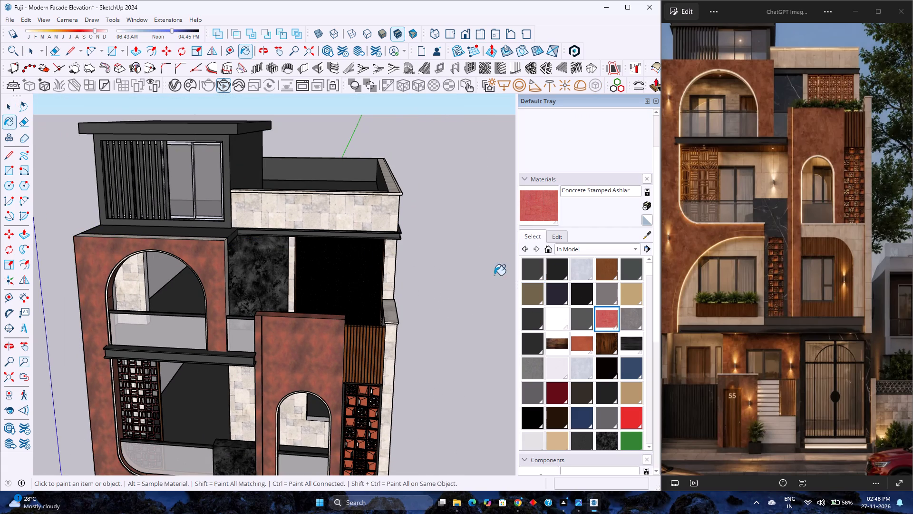
scroll(535, 208, "up", 1)
scroll(574, 398, "down", 2)
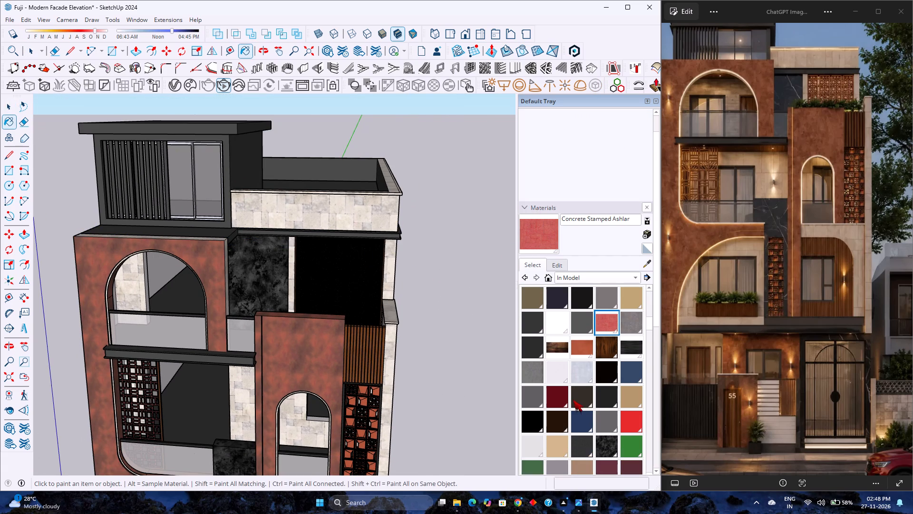
scroll(573, 400, "down", 9)
left_click(610, 346)
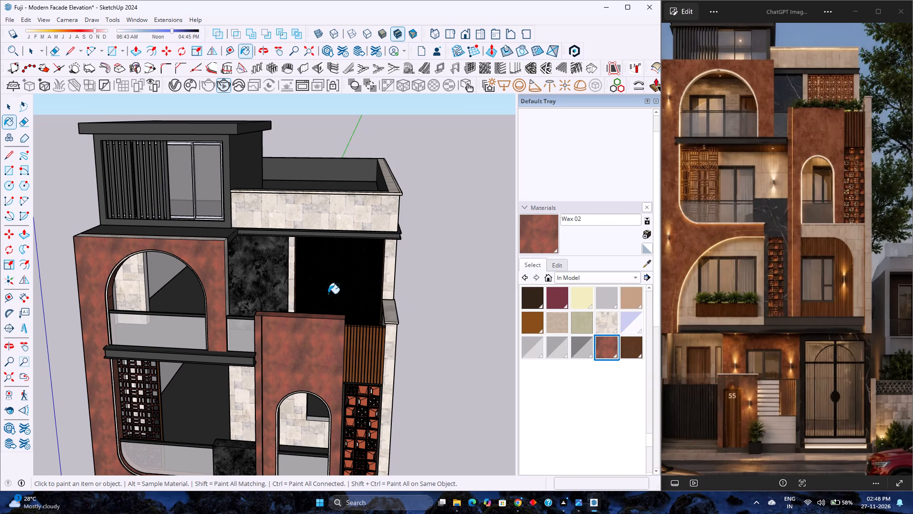
key("space")
scroll(214, 258, "up", 6)
middle_click_drag(216, 257, 204, 269)
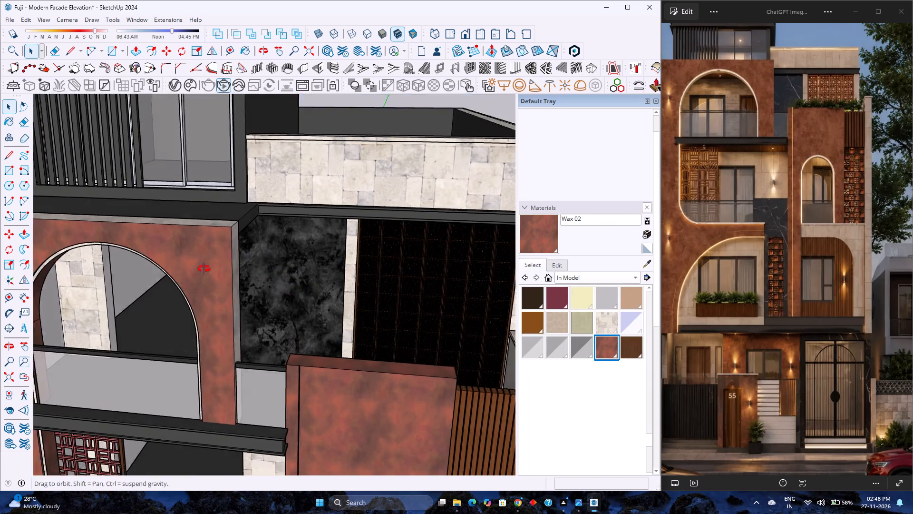
middle_click_drag(204, 269, 127, 336)
middle_click(127, 336)
double_click(223, 238)
scroll(227, 235, "up", 2)
double_click(245, 224)
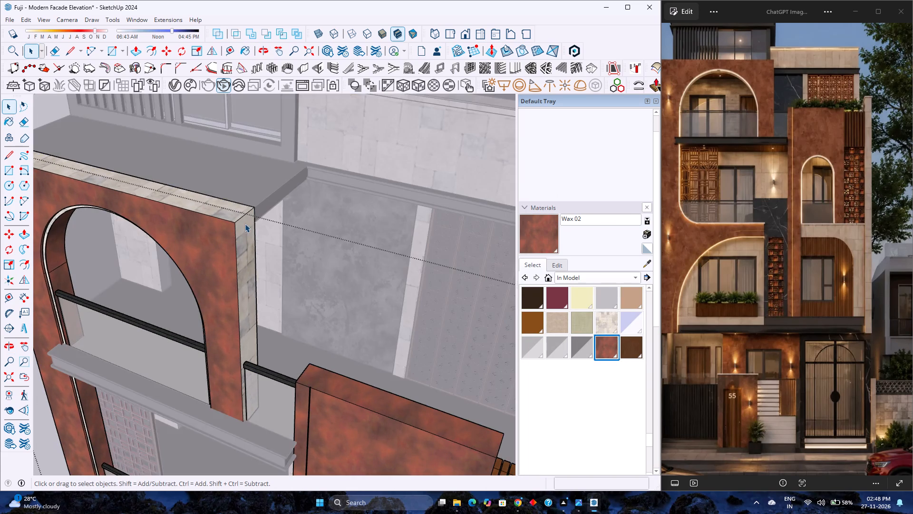
scroll(245, 224, "up", 2)
left_click(246, 234)
double_click(240, 273)
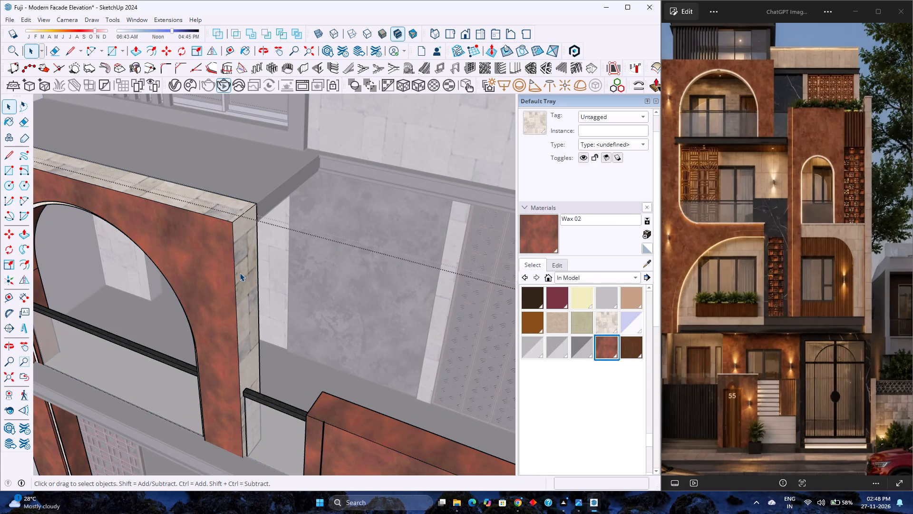
left_click(243, 269)
left_click(243, 269)
left_click(244, 268)
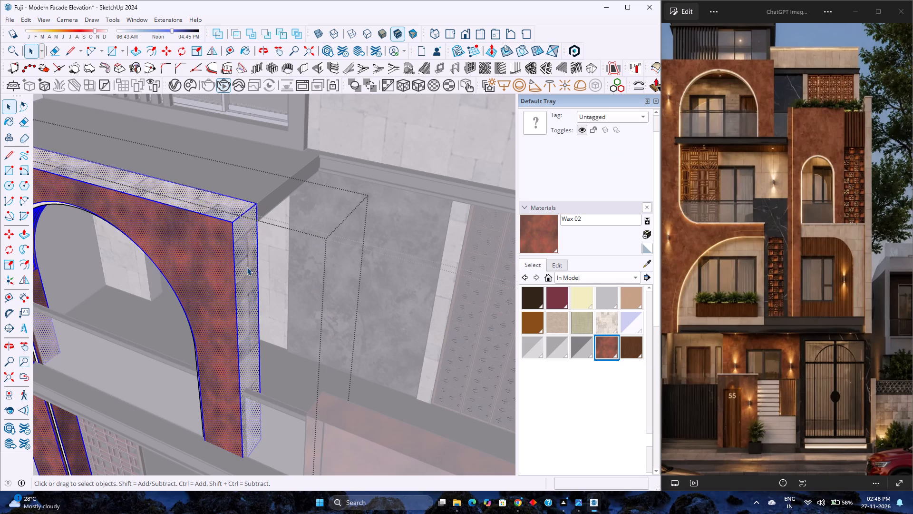
left_click(247, 267)
left_click(549, 237)
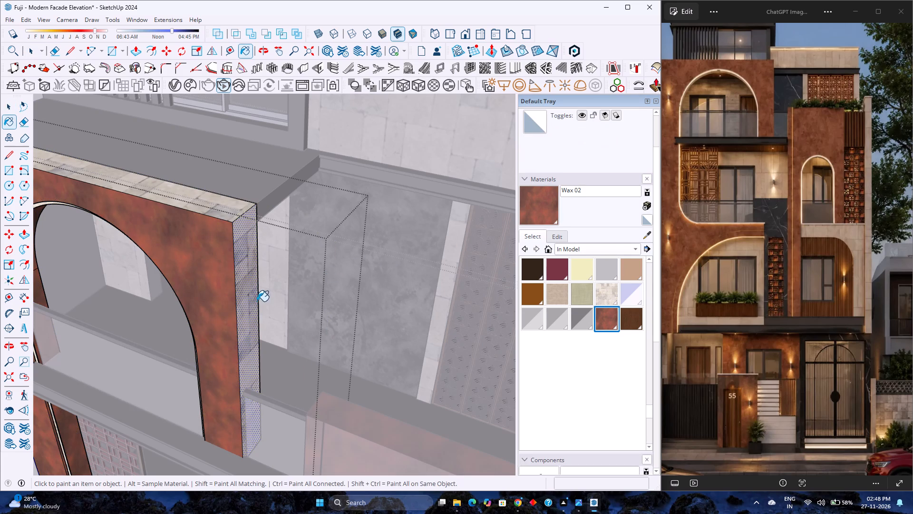
left_click(248, 307)
left_click(223, 215)
Paint the inner reveal of the frame's lower arch with Wax 02, on its straight and curved faces near the base.
scroll(299, 342, "down", 4)
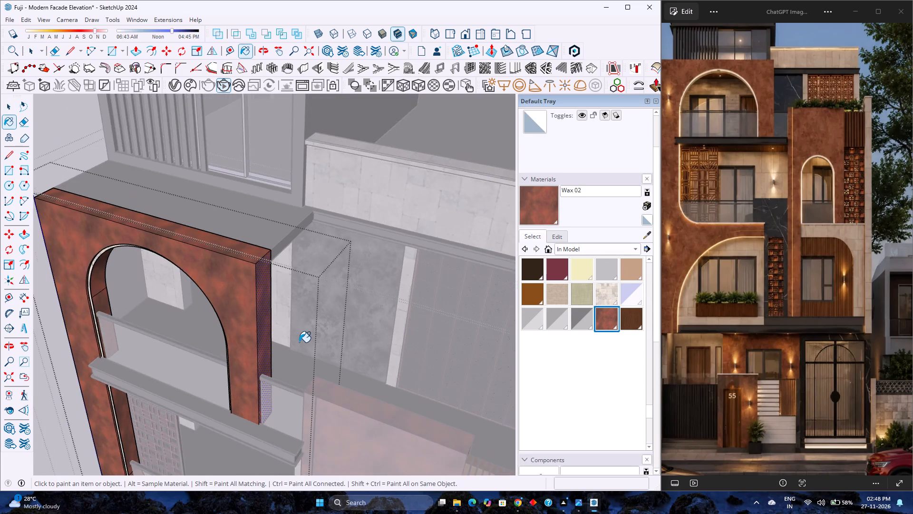
scroll(299, 342, "down", 4)
middle_click_drag(227, 342, 419, 288)
middle_click(289, 299)
middle_click(288, 299)
scroll(279, 295, "down", 3)
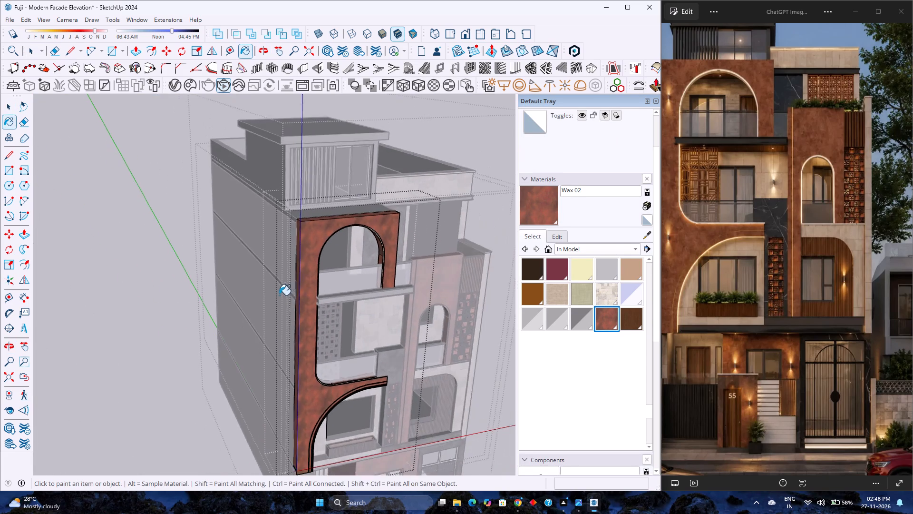
scroll(279, 295, "down", 1)
scroll(380, 249, "up", 4)
scroll(361, 309, "down", 2)
scroll(372, 325, "up", 1)
middle_click_drag(366, 327, 266, 322)
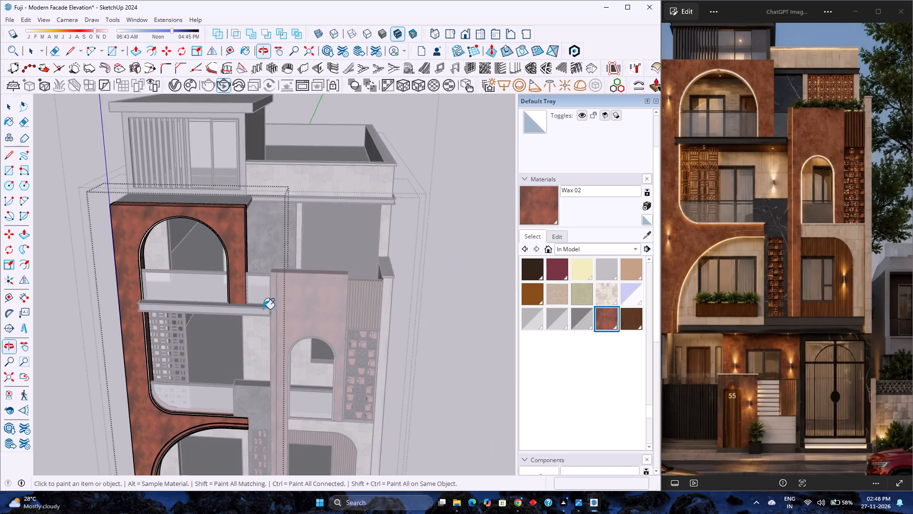
scroll(267, 304, "down", 8)
scroll(236, 394, "up", 9)
middle_click_drag(217, 383, 160, 365)
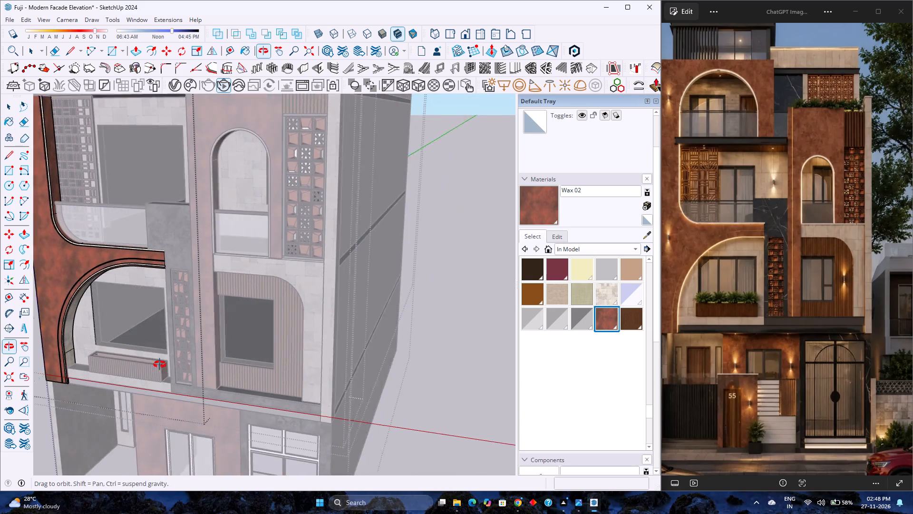
middle_click_drag(160, 365, 158, 365)
scroll(67, 353, "up", 8)
left_click(53, 354)
left_click(45, 325)
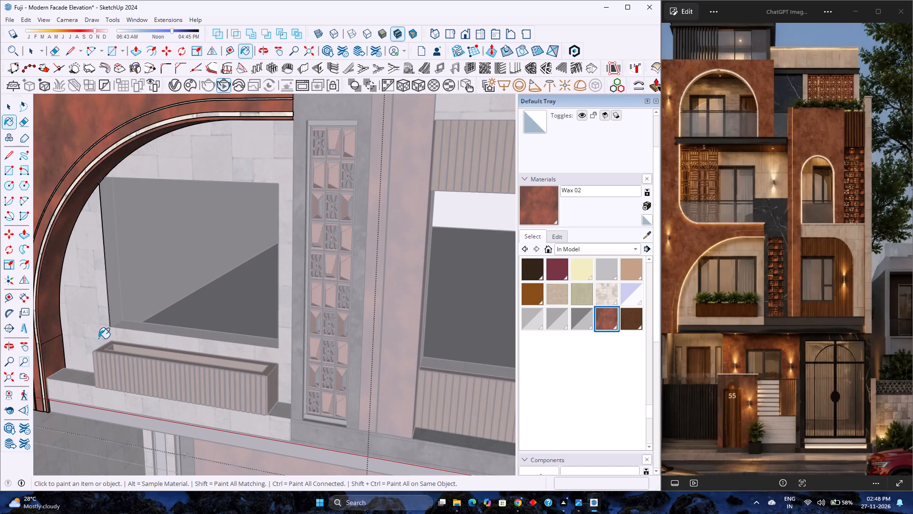
Paint the flat underside at the far end of the lower arch's reveal with Wax 02.
scroll(100, 338, "down", 4)
middle_click_drag(147, 309, 252, 283)
middle_click(252, 283)
scroll(252, 281, "down", 3)
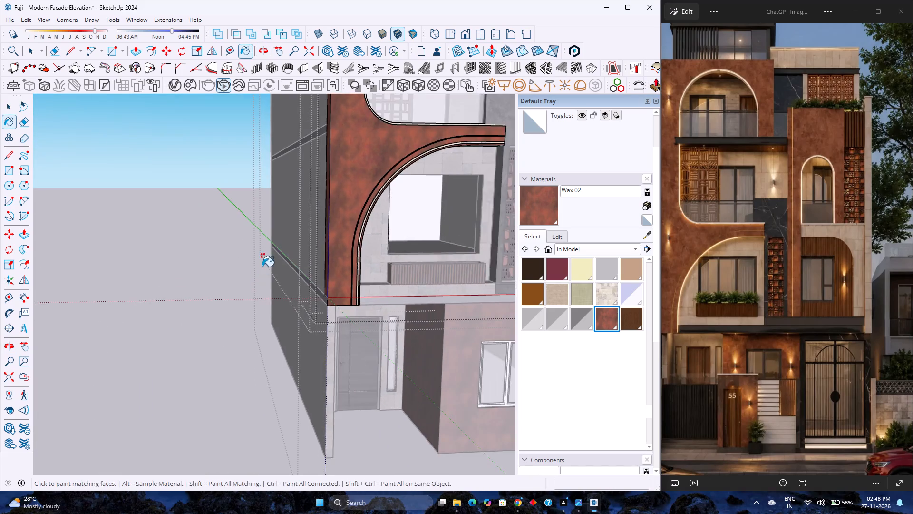
middle_click_drag(262, 267, 118, 406, "shift")
scroll(163, 260, "down", 3)
middle_click_drag(133, 383, 220, 238)
scroll(361, 120, "up", 5)
left_click(354, 118)
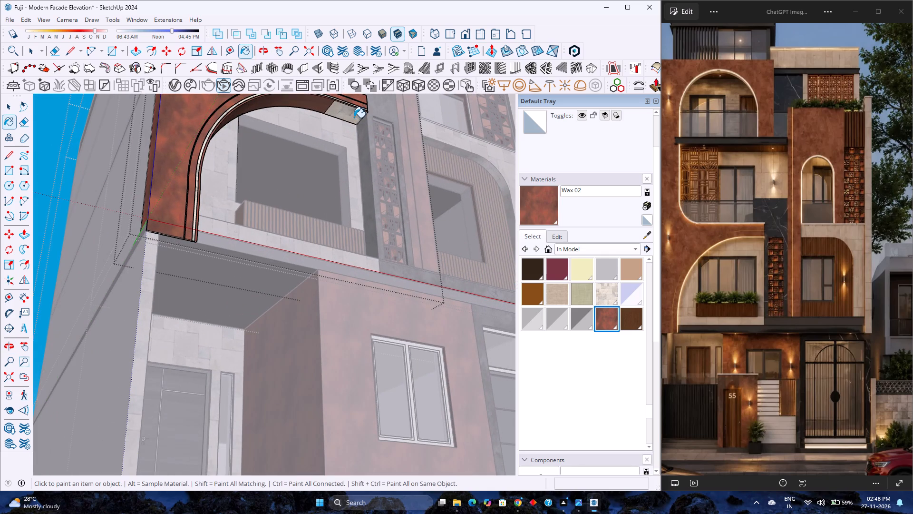
Examine the arched frame's reveals and outer faces from several angles for unpainted surfaces, and close its group.
scroll(265, 211, "down", 7)
middle_click_drag(269, 213, 173, 367)
middle_click(172, 368)
scroll(170, 334, "down", 2)
middle_click_drag(203, 275, 165, 392)
scroll(133, 377, "up", 7)
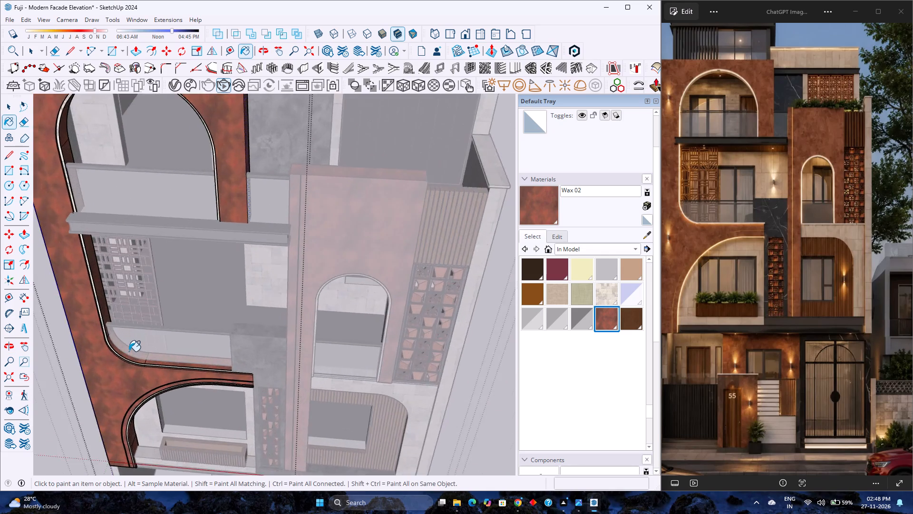
scroll(129, 351, "up", 6)
middle_click_drag(129, 351, 235, 389)
scroll(232, 383, "down", 3)
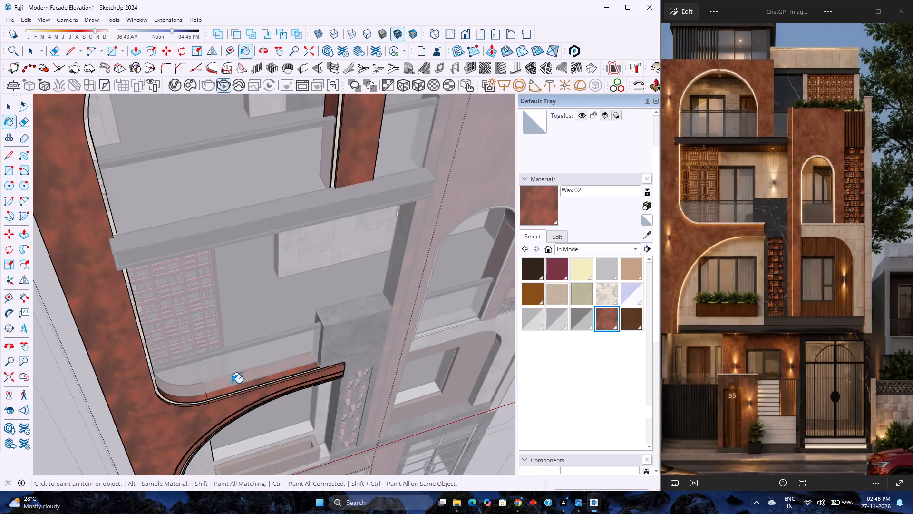
scroll(232, 383, "down", 6)
middle_click_drag(230, 376, 191, 358)
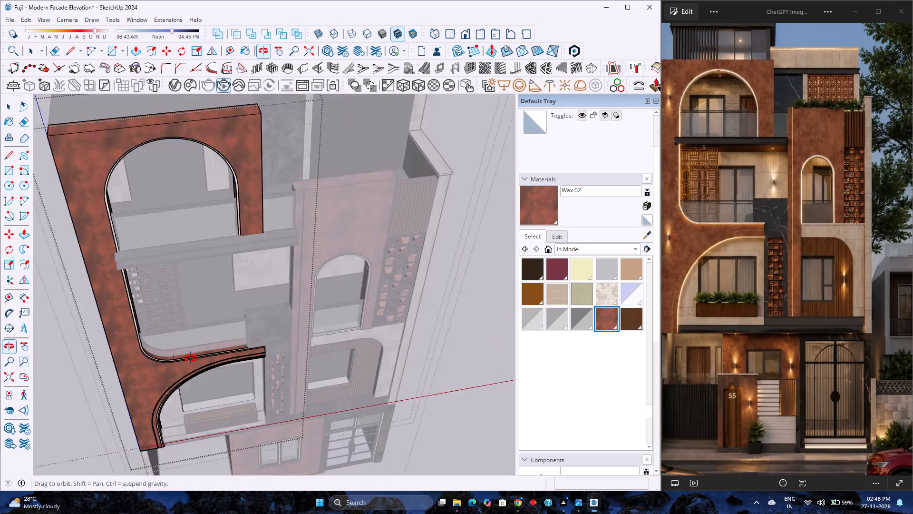
middle_click_drag(191, 358, 317, 363)
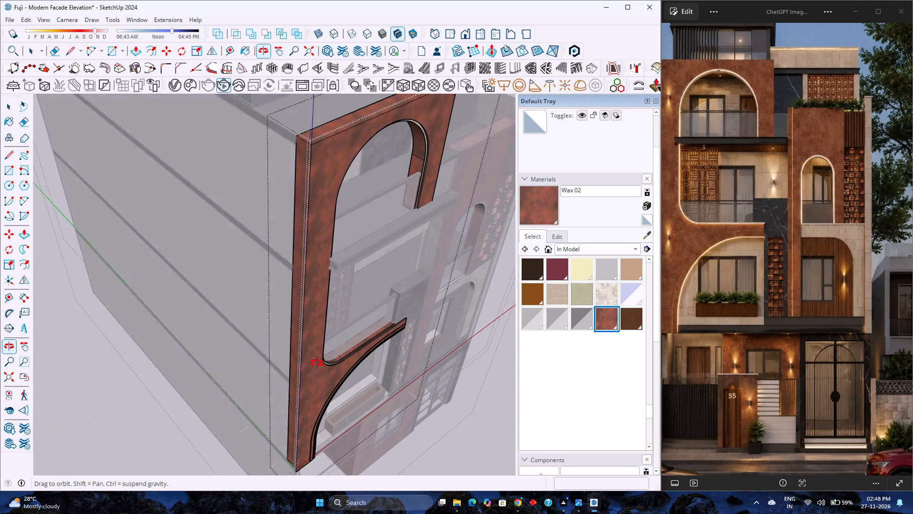
middle_click_drag(317, 363, 303, 371)
middle_click(286, 382)
middle_click(286, 382)
scroll(330, 326, "down", 6)
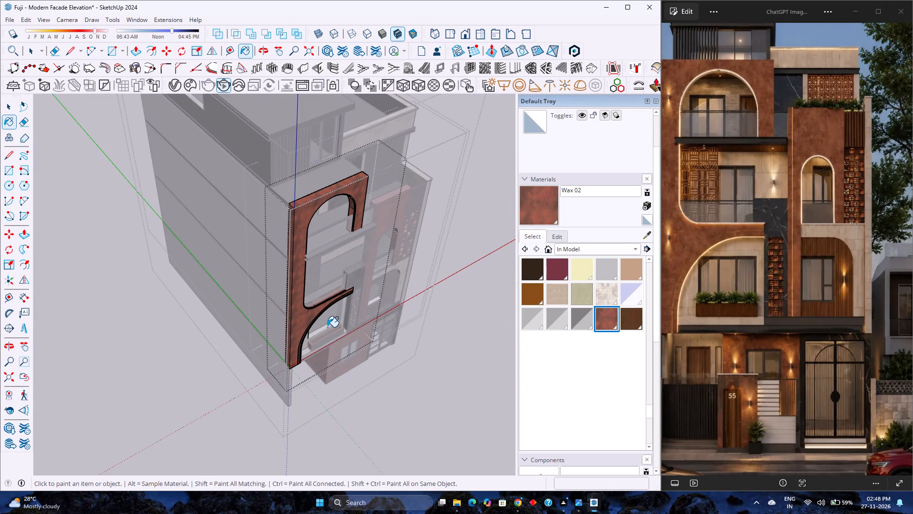
key("space")
left_click(480, 316)
Paint the stone-textured side face of the adjacent tall arched panel with Wax 02 and close its group.
scroll(369, 184, "up", 7)
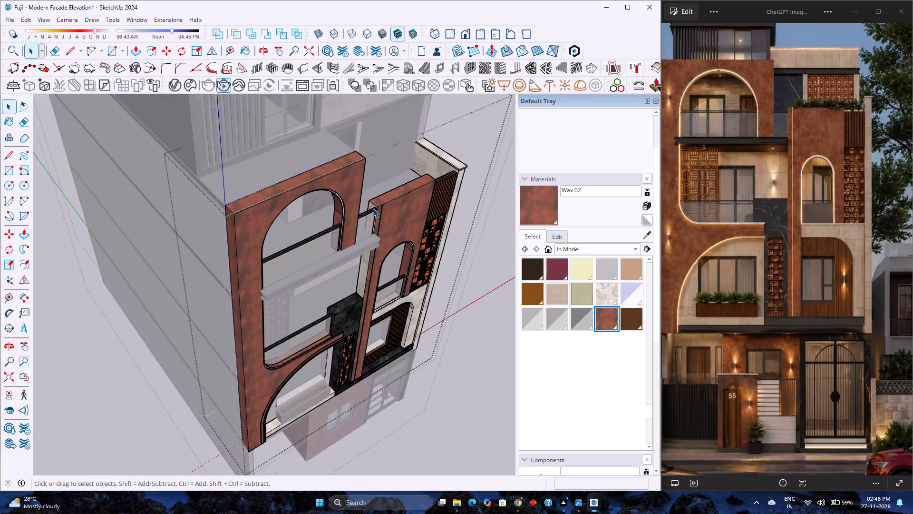
scroll(373, 208, "up", 5)
double_click(357, 317)
scroll(357, 317, "up", 2)
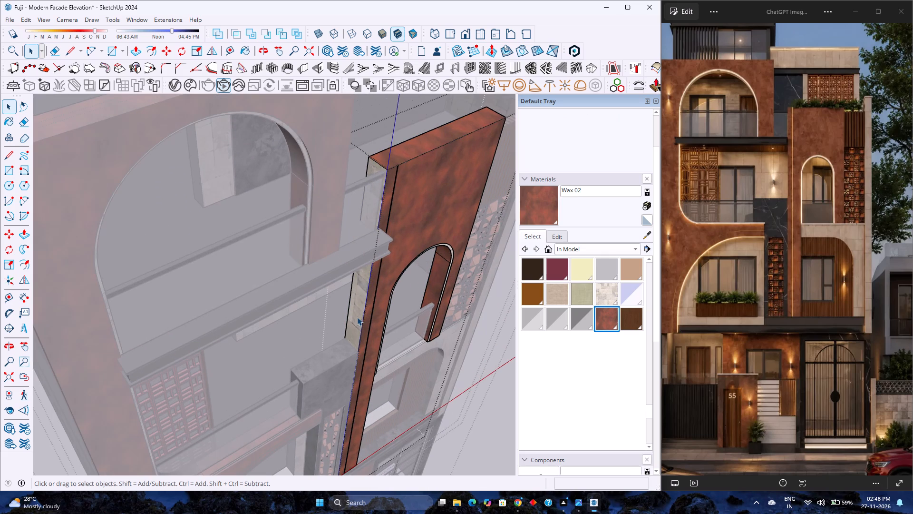
left_click(357, 316)
left_click(545, 206)
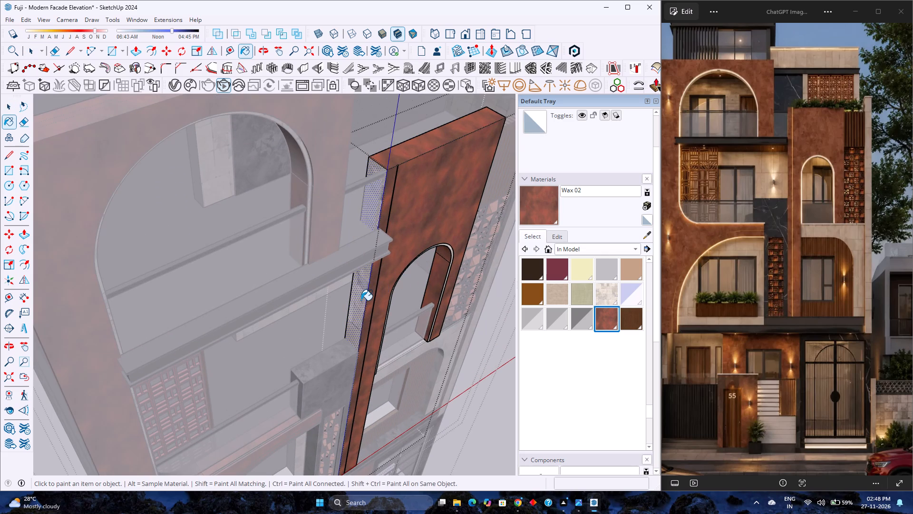
left_click(361, 300)
key("space")
scroll(231, 312, "down", 7)
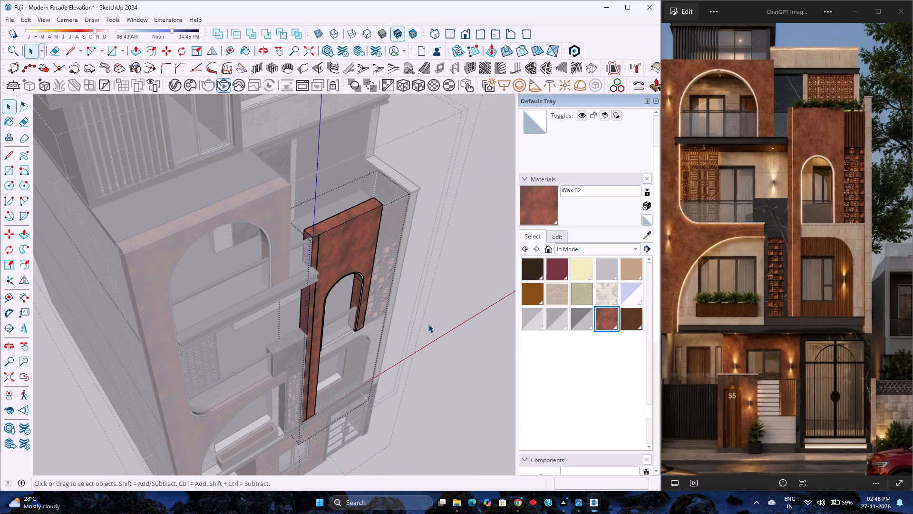
left_click(429, 324)
Examine the facade frames from the opposite side and the front, down to the edge trim of the lower arch.
middle_click_drag(406, 309, 5, 333)
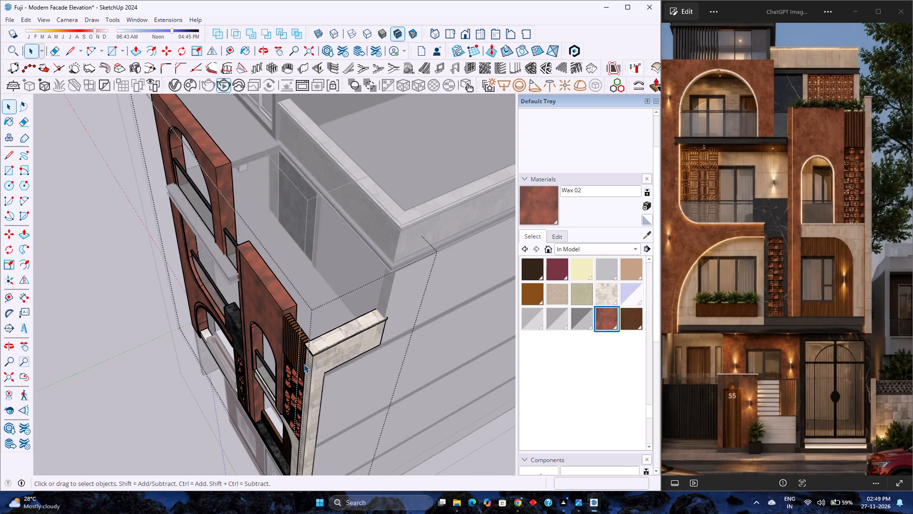
middle_click_drag(324, 323, 372, 271)
middle_click(375, 269)
scroll(259, 384, "down", 2)
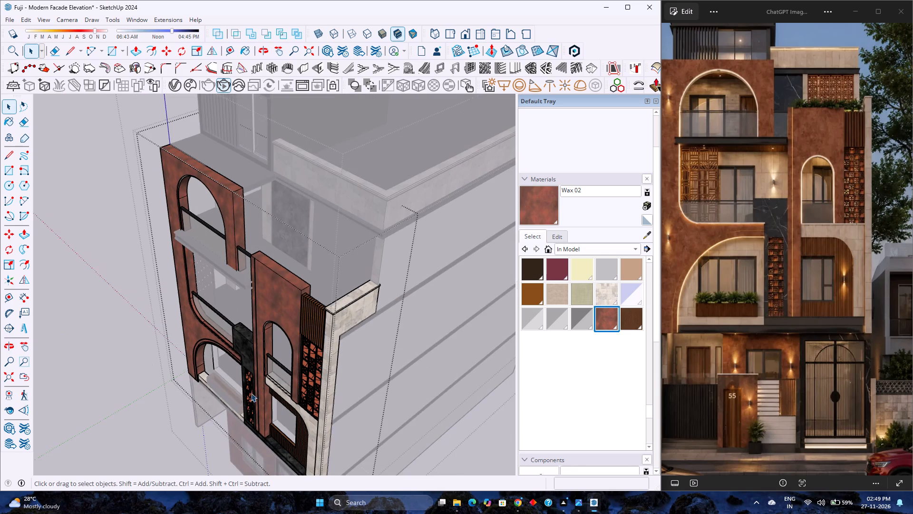
middle_click_drag(252, 392, 412, 314)
middle_click(412, 314)
scroll(277, 366, "up", 3)
scroll(277, 366, "down", 3)
scroll(277, 366, "up", 4)
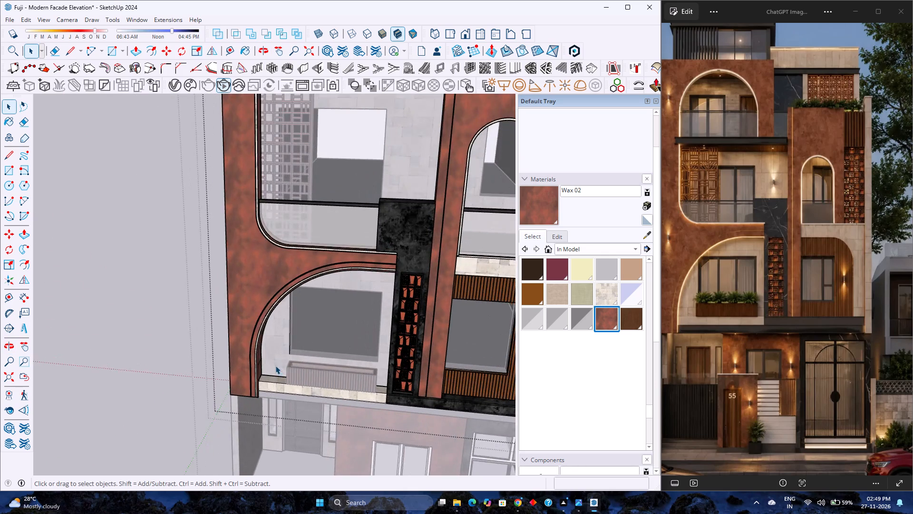
scroll(275, 366, "up", 5)
middle_click_drag(263, 351, 221, 380)
middle_click(221, 380)
scroll(233, 332, "up", 2)
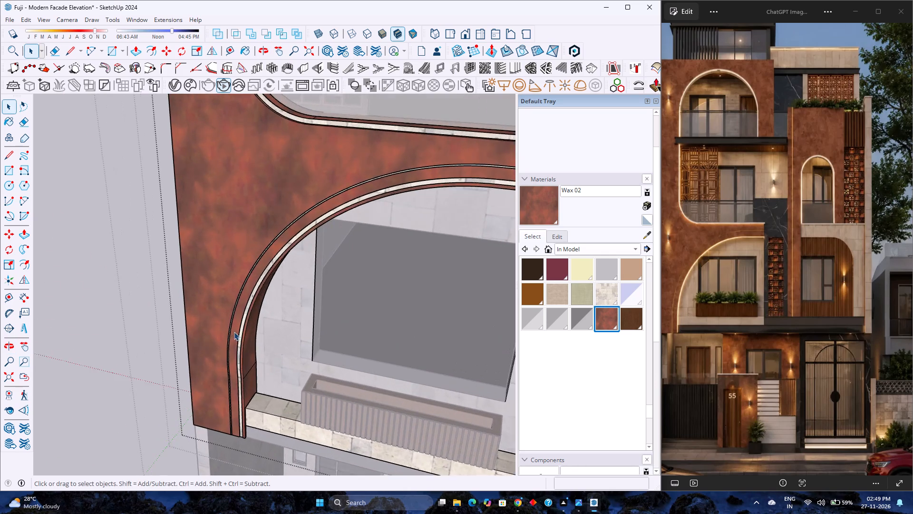
Examine the facade frames from the lower arch up to the parapet and roof, and close the open groups.
scroll(234, 332, "up", 3)
scroll(225, 343, "down", 12)
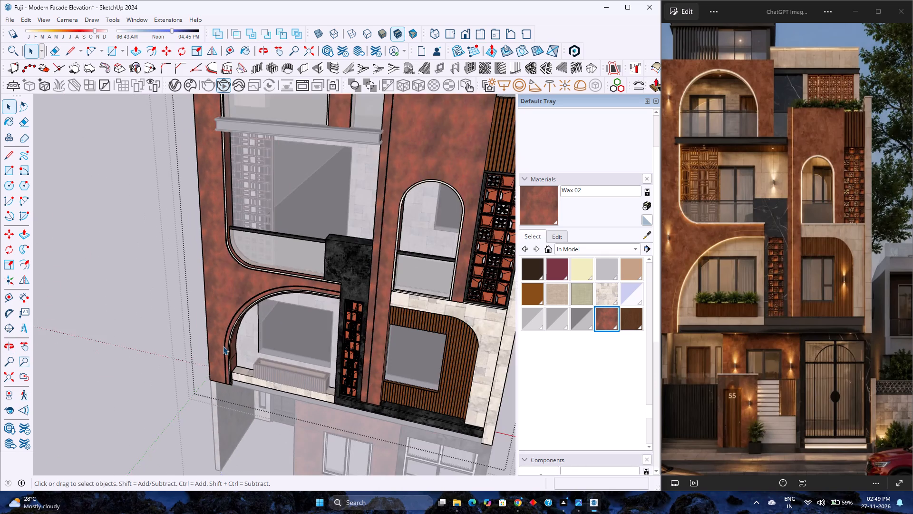
scroll(223, 346, "down", 10)
scroll(277, 220, "up", 8)
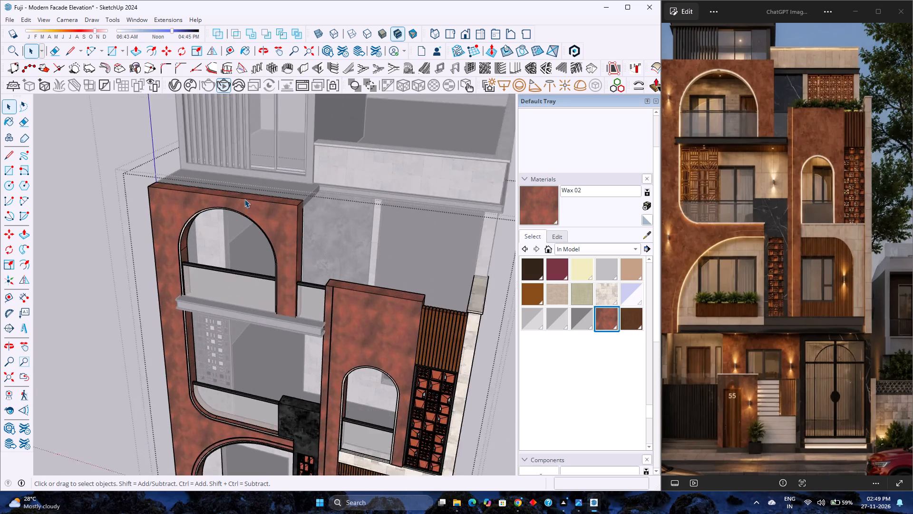
scroll(244, 199, "up", 1)
middle_click_drag(215, 221, 172, 294)
scroll(149, 311, "down", 6)
middle_click_drag(147, 330, 168, 314)
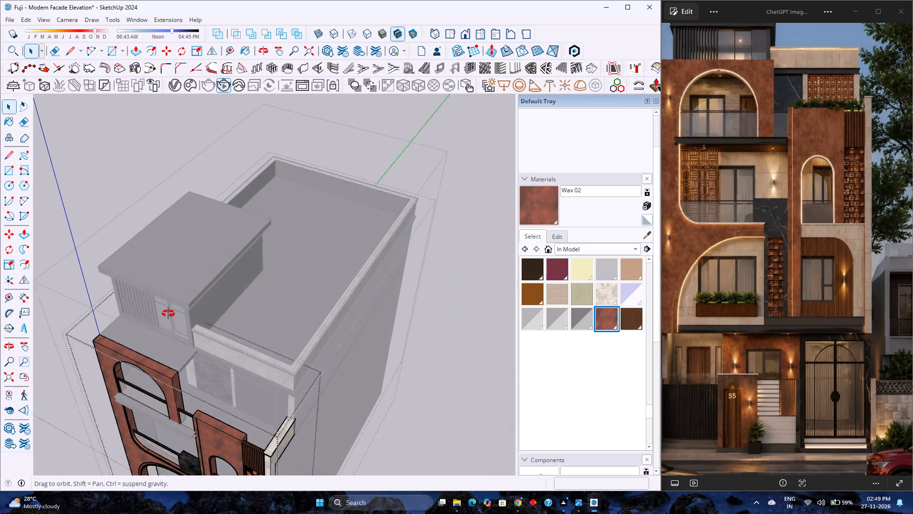
middle_click_drag(168, 314, 186, 267)
scroll(223, 245, "down", 3)
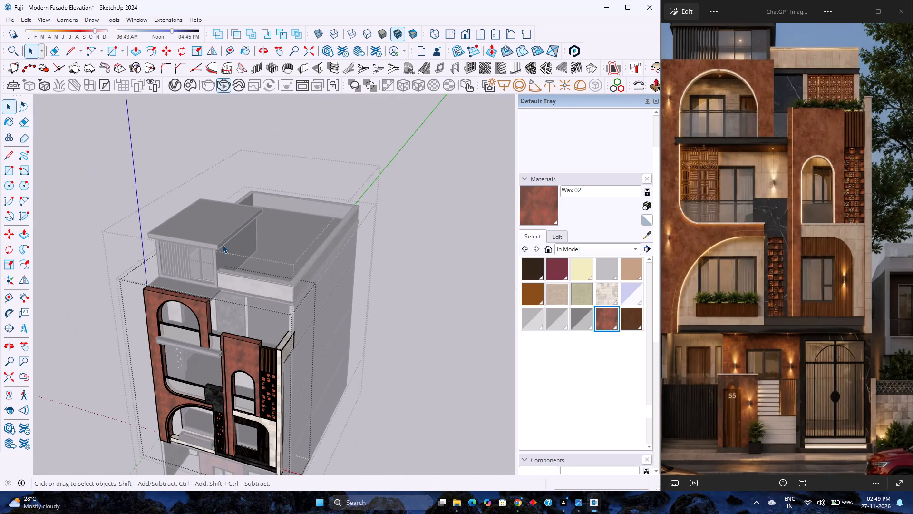
scroll(223, 245, "down", 2)
left_click(305, 275)
left_click(395, 278)
Examine the whole front elevation, from the ground-floor entrance to the roof, against the reference image.
scroll(395, 279, "down", 4)
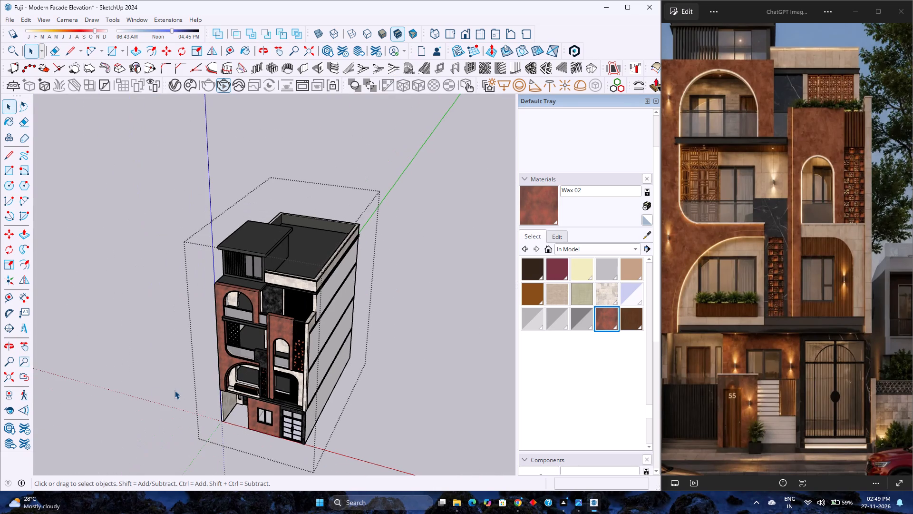
scroll(224, 388, "down", 3)
middle_click_drag(224, 387, 277, 335)
middle_click(277, 335)
scroll(290, 379, "up", 9)
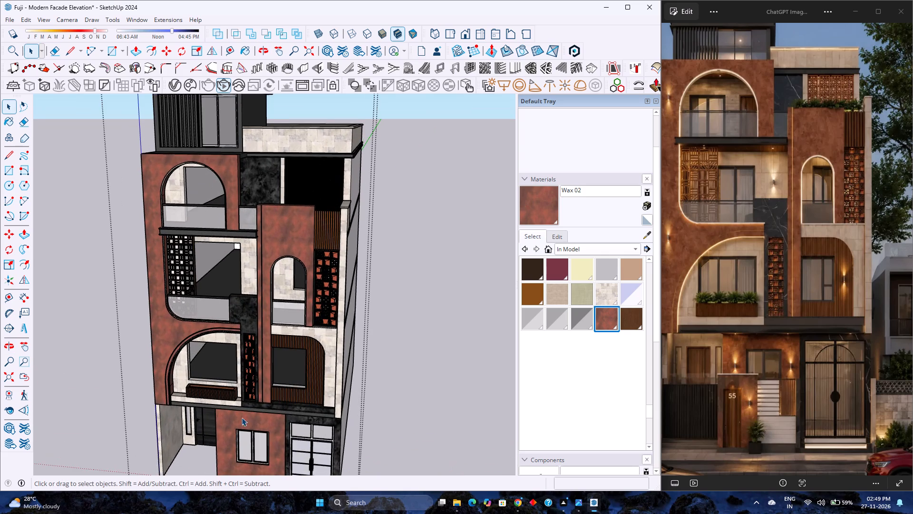
middle_click_drag(240, 419, 279, 348)
scroll(270, 320, "up", 9)
middle_click_drag(258, 318, 255, 326)
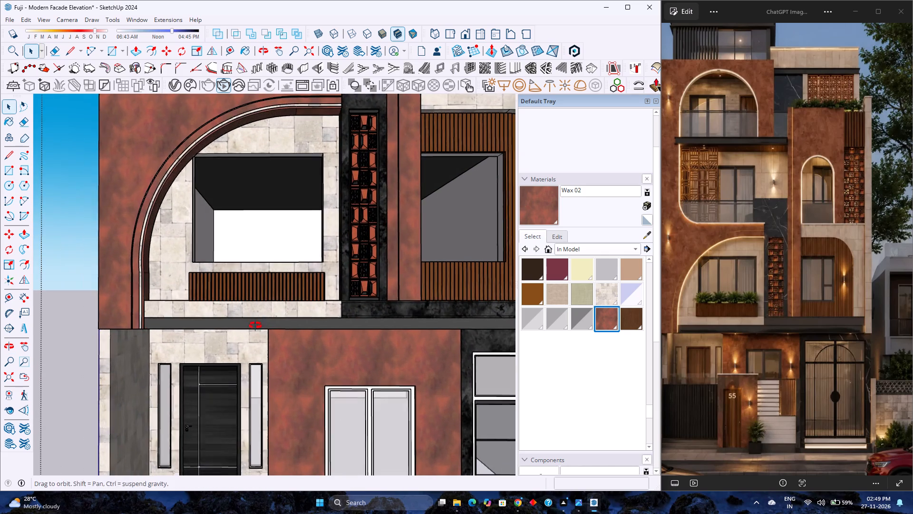
middle_click_drag(255, 326, 252, 333)
middle_click(252, 333)
scroll(251, 331, "down", 7)
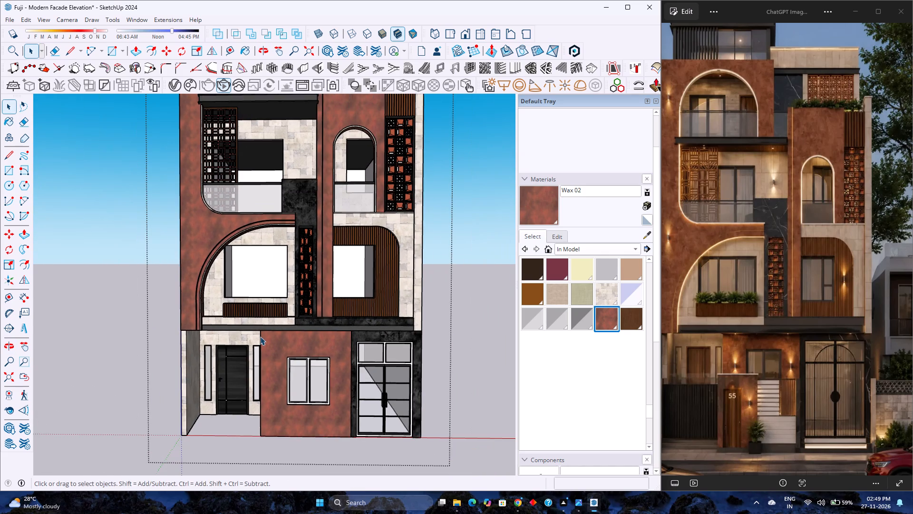
scroll(219, 266, "down", 6)
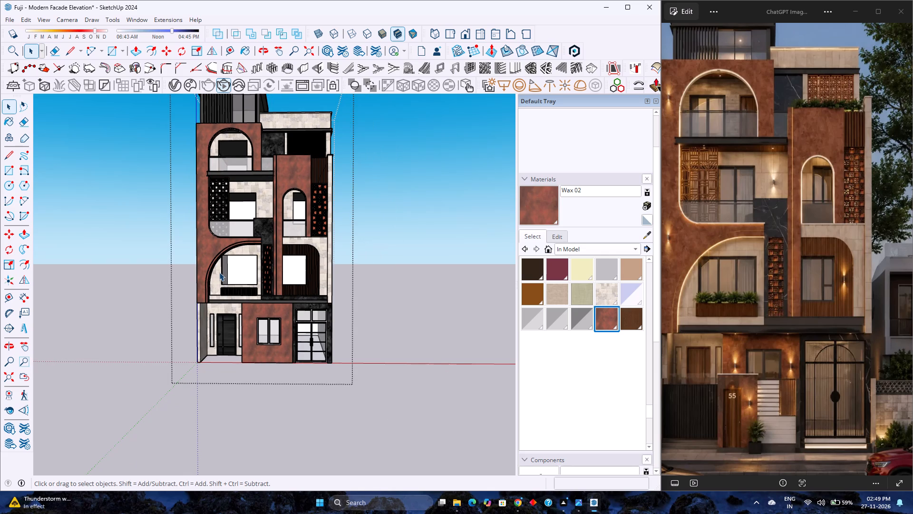
scroll(218, 272, "down", 5)
scroll(218, 271, "up", 3)
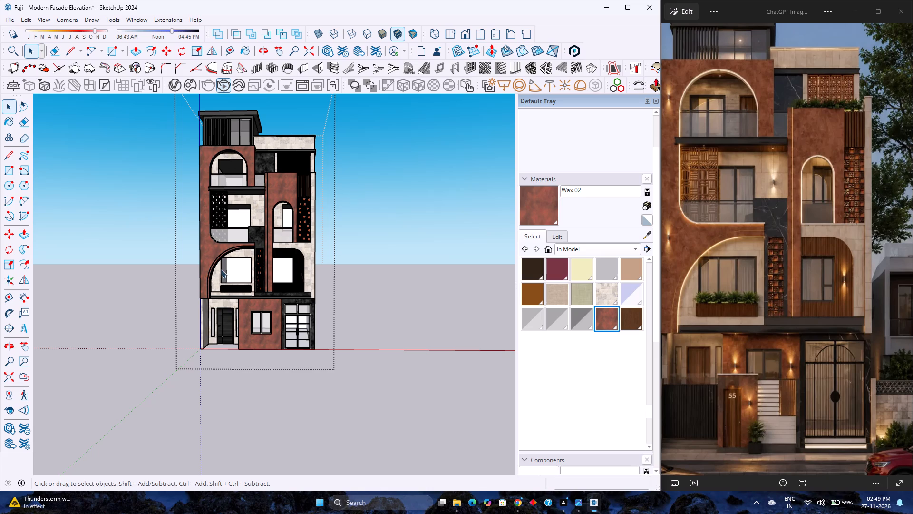
scroll(233, 245, "up", 6)
middle_click_drag(233, 244, 233, 256)
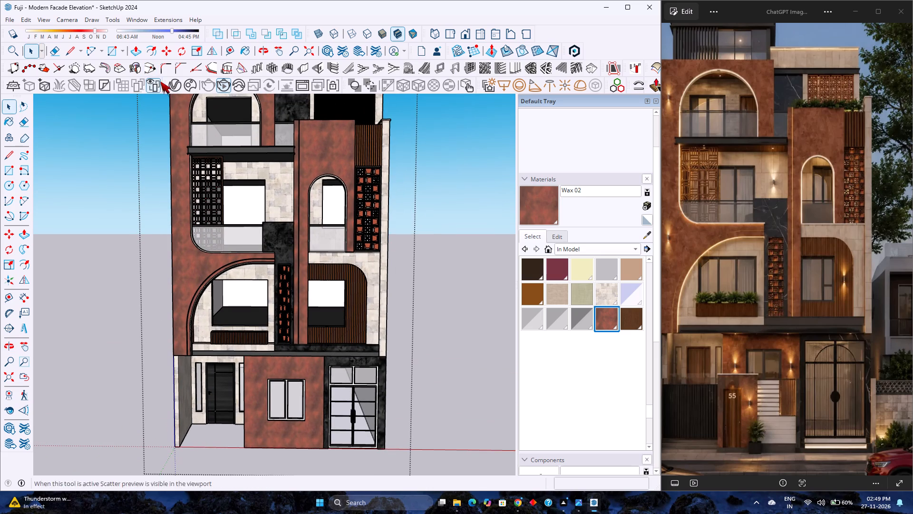
Create a new Emissive material in the V-Ray Asset Editor and name it Wall Light.
left_click(172, 82)
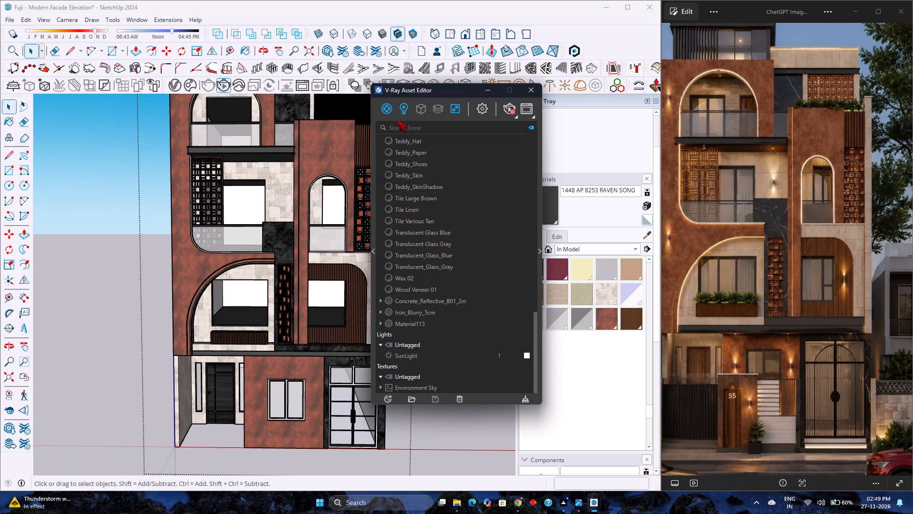
right_click(390, 109)
left_click(425, 141)
right_click(421, 313)
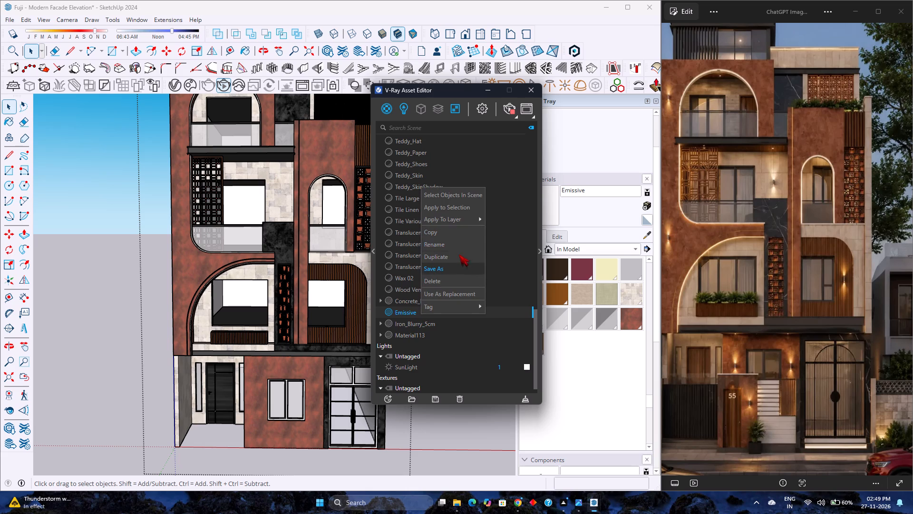
left_click(459, 241)
key("BackSpace")
key("BackSpace")
key("BackSpace")
key("BackSpace")
key("BackSpace")
key("BackSpace")
key("BackSpace")
key("BackSpace")
key("BackSpace")
key("BackSpace")
key("BackSpace")
key("BackSpace")
key("BackSpace")
key("BackSpace")
key("BackSpace")
key("BackSpace")
key("BackSpace")
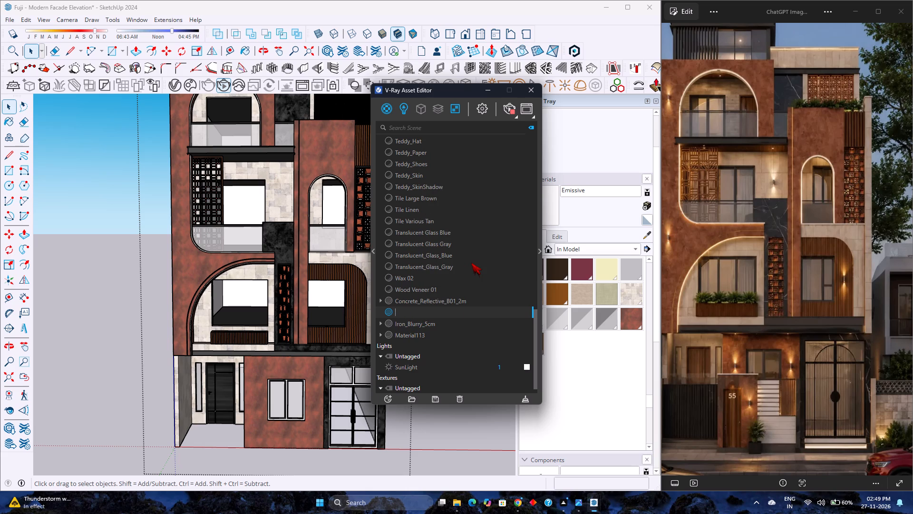
type("Wall")
key("space")
type("Light")
key("Return")
Set the Wall Light emissive color to a warm yellow with R 0.98, G 0.855, B 0.516.
left_click(538, 256)
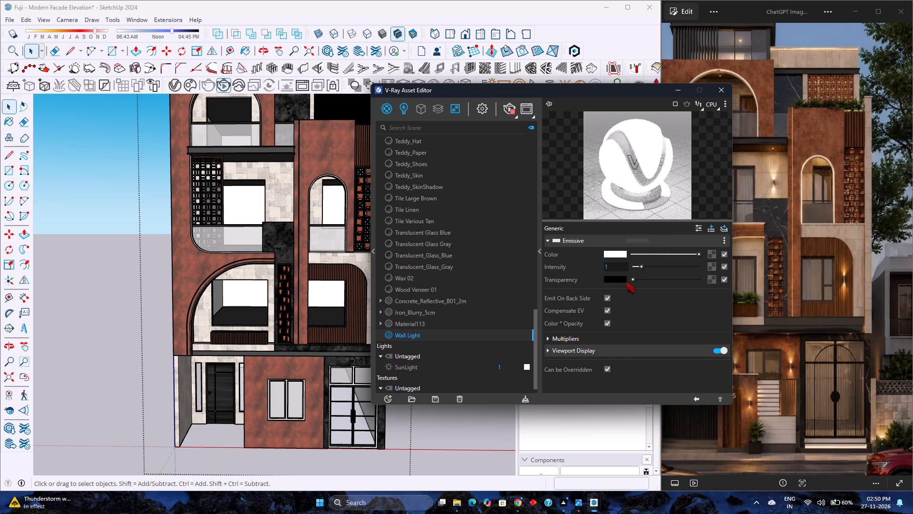
left_click(618, 252)
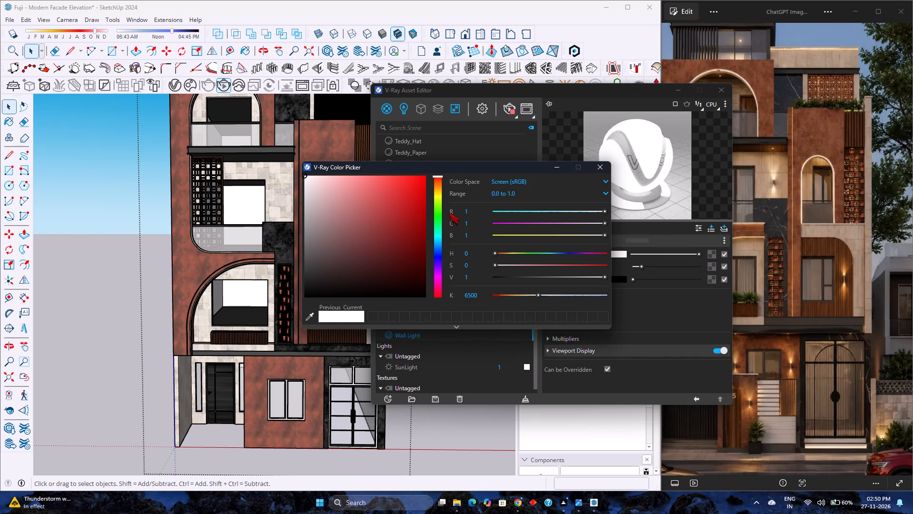
left_click_drag(437, 198, 437, 188)
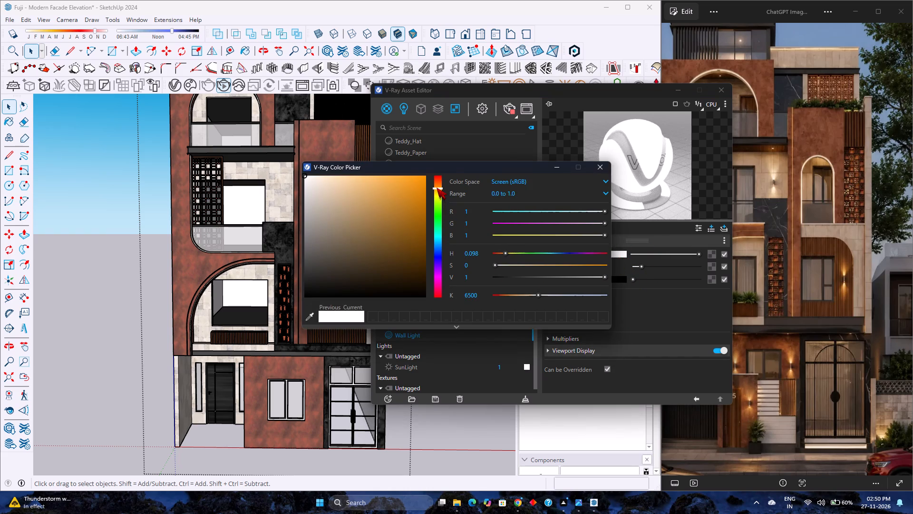
left_click_drag(437, 188, 440, 189)
left_click_drag(440, 189, 439, 189)
left_click_drag(330, 179, 347, 175)
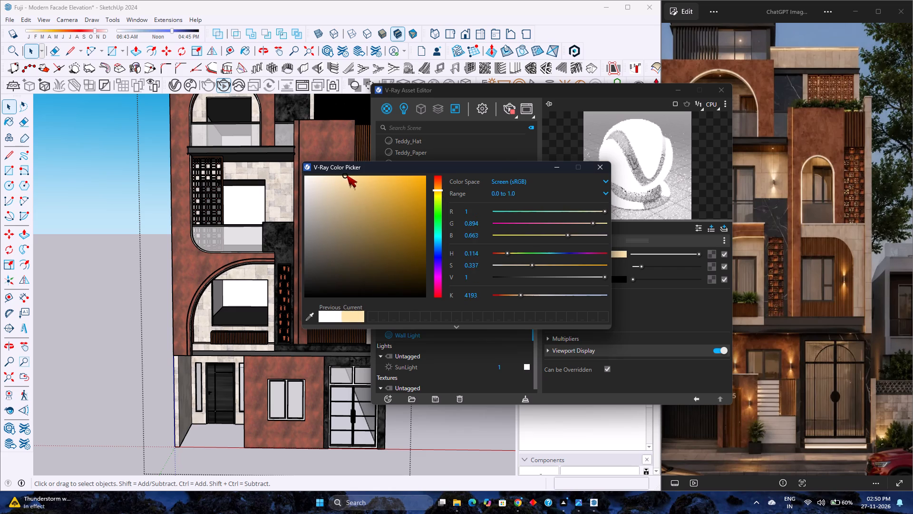
left_click_drag(347, 175, 356, 176)
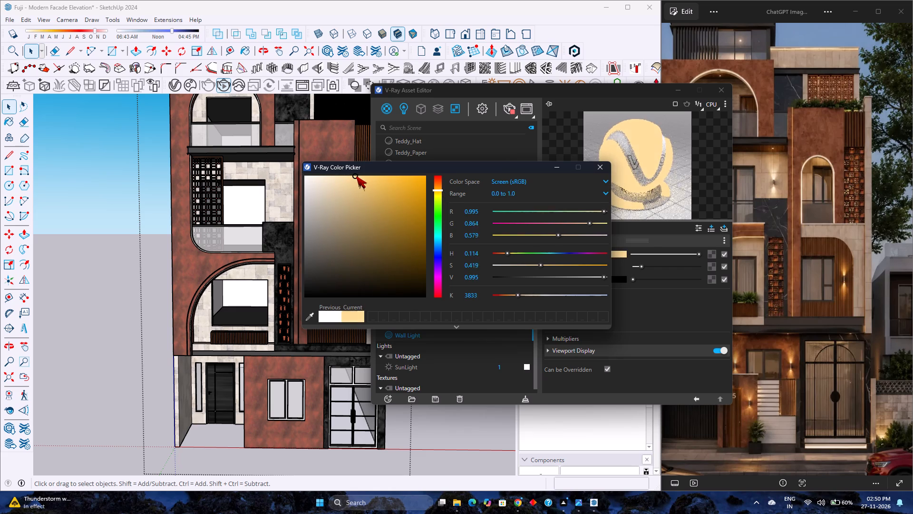
left_click_drag(356, 176, 362, 178)
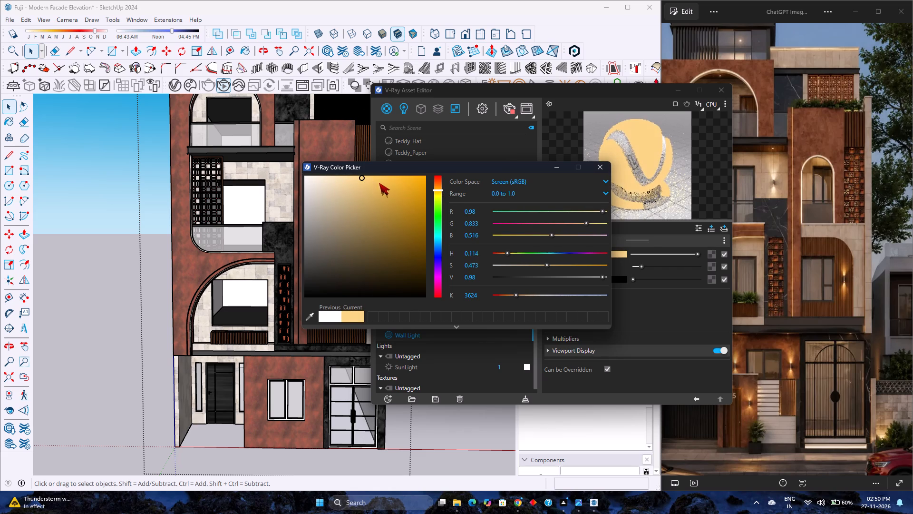
left_click(437, 190)
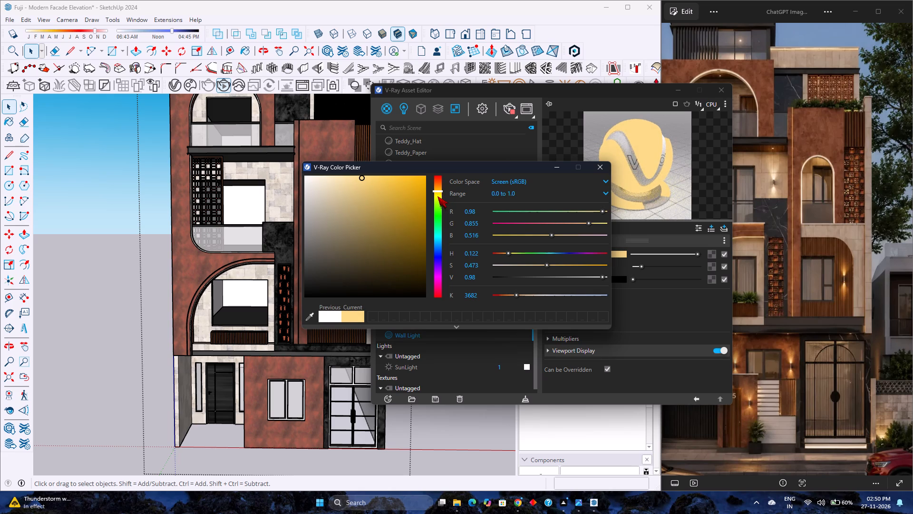
left_click(598, 168)
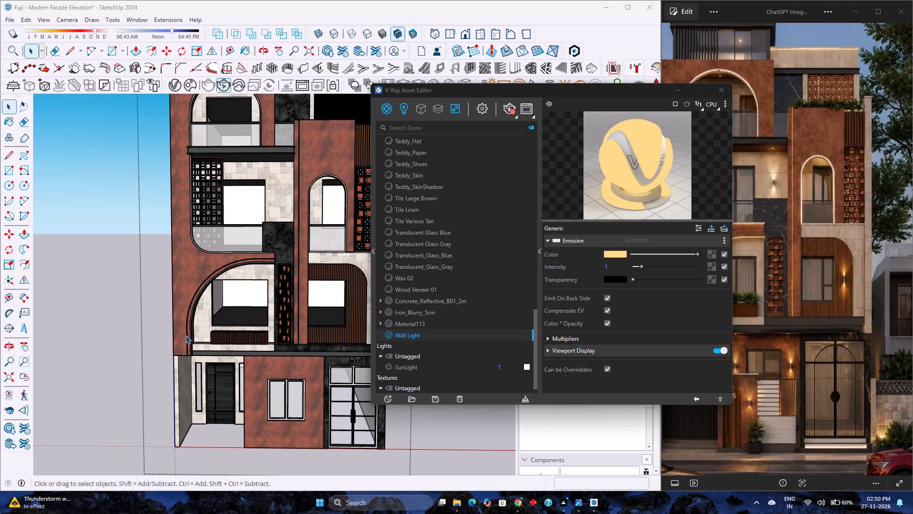
Open the lower arch's trim group and apply Wall Light to its wide stone-textured strip face.
scroll(184, 323, "up", 20)
scroll(184, 323, "up", 1)
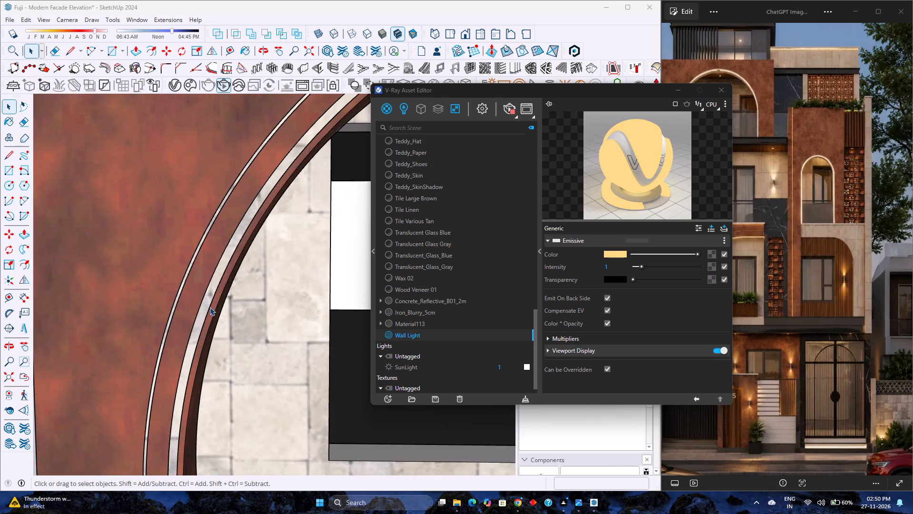
scroll(210, 307, "up", 2)
middle_click_drag(210, 307, 192, 344)
double_click(202, 320)
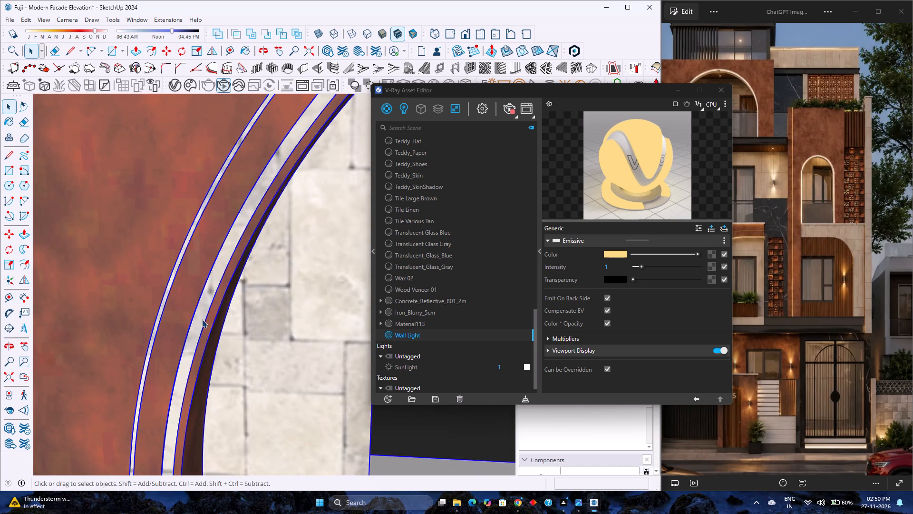
double_click(200, 319)
left_click(200, 319)
double_click(200, 319)
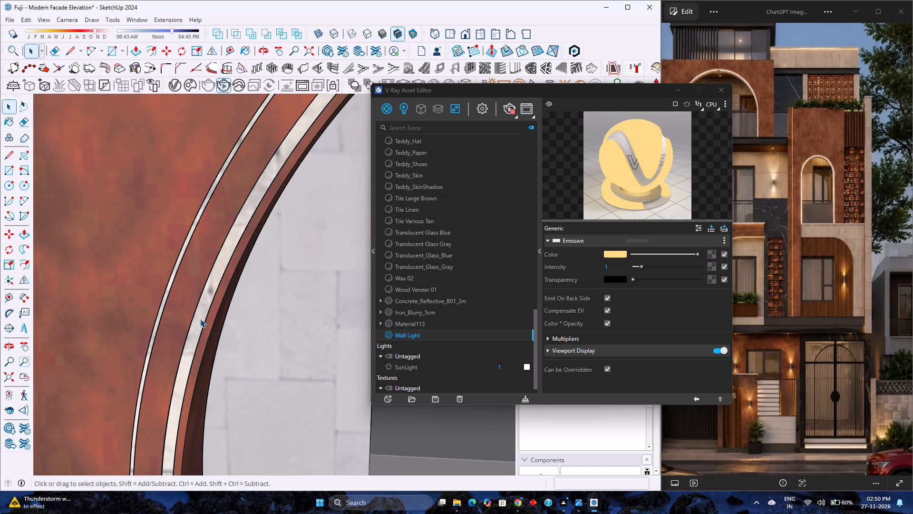
right_click(416, 333)
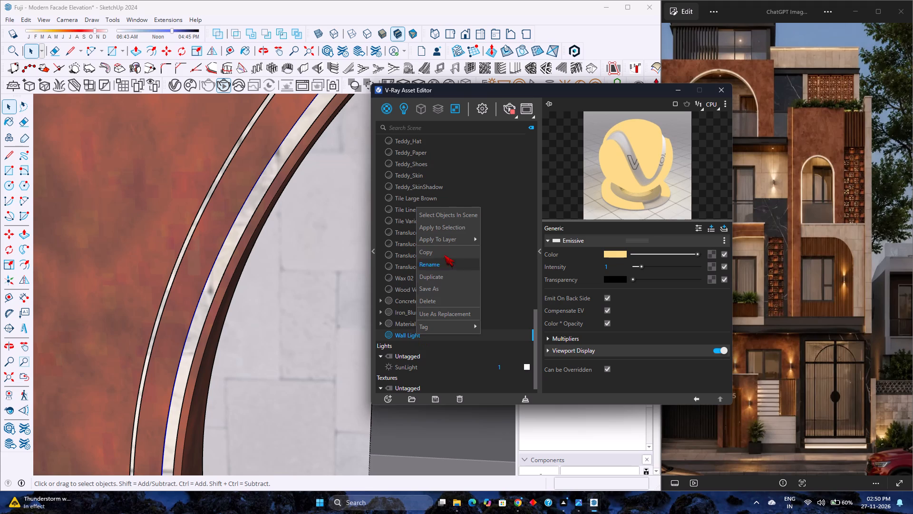
left_click(455, 225)
Apply Wall Light to the selected thin outer trim strip around the lower arch.
scroll(180, 278, "up", 4)
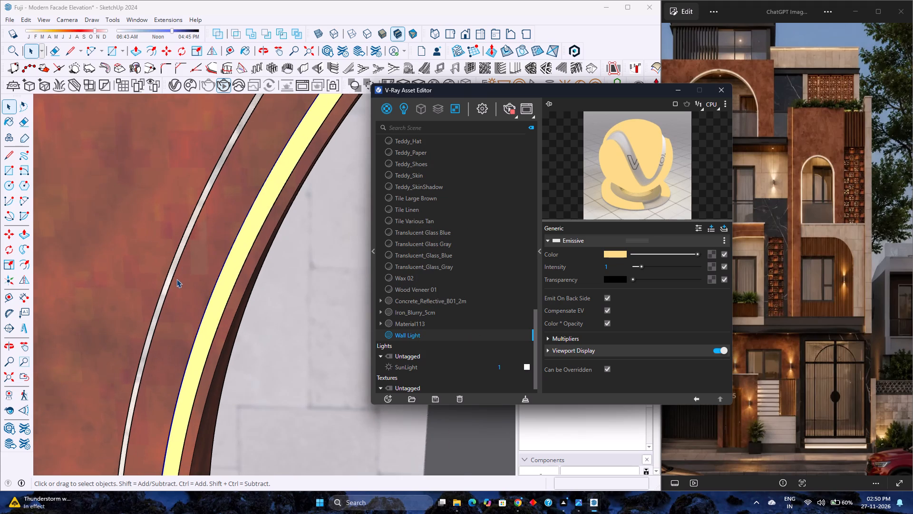
scroll(176, 279, "up", 5)
left_click(165, 279)
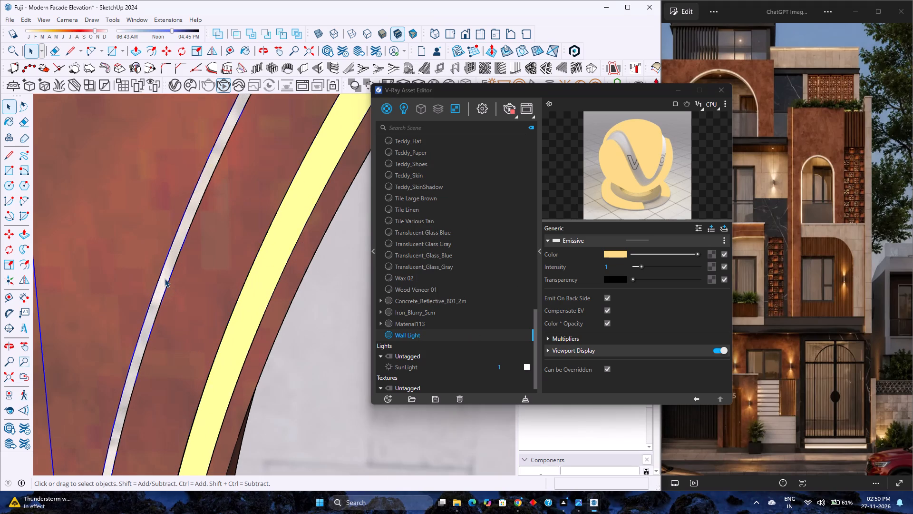
scroll(165, 278, "down", 10)
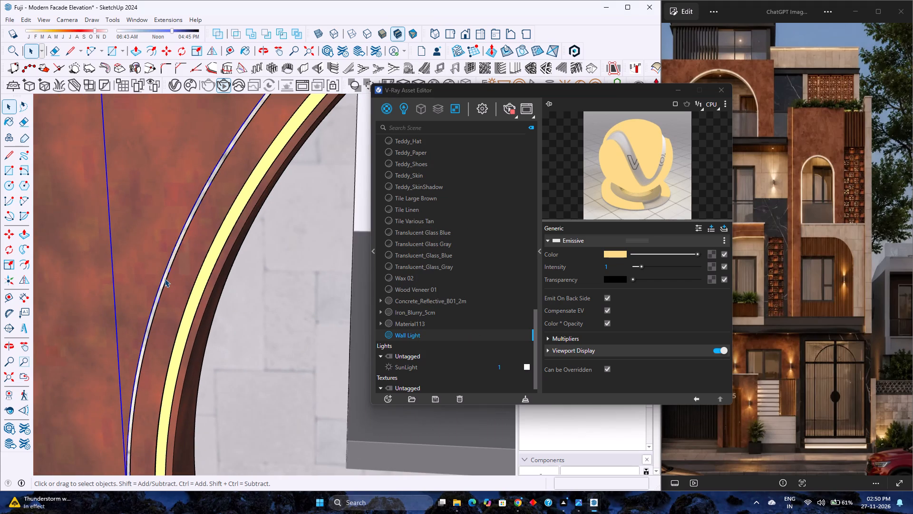
right_click(405, 336)
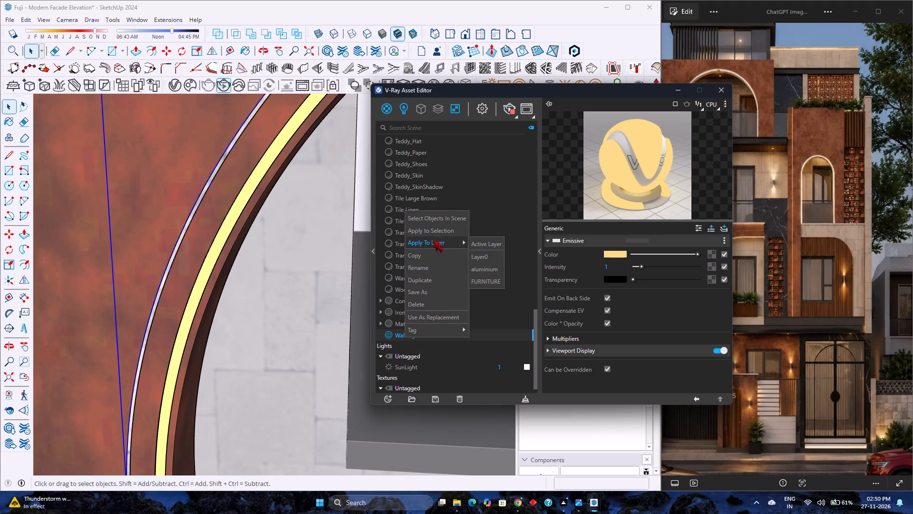
left_click(436, 231)
scroll(194, 317, "down", 15)
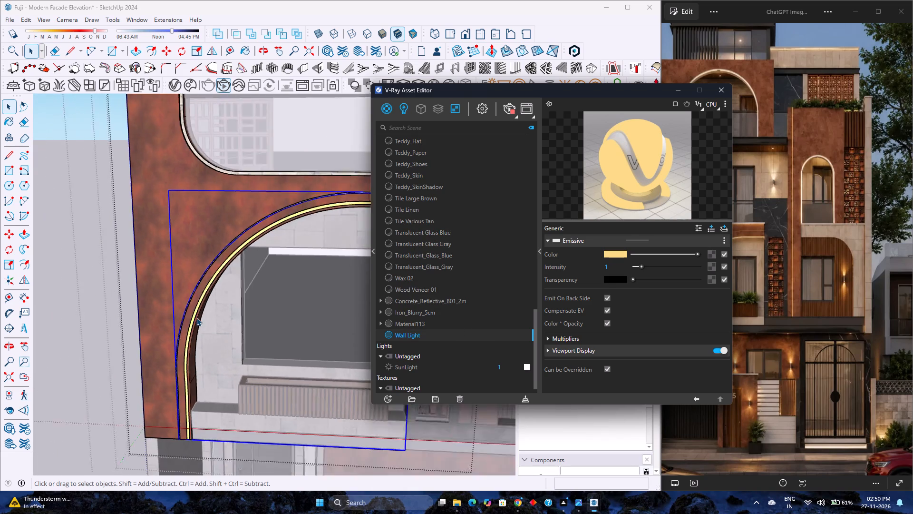
scroll(196, 317, "down", 8)
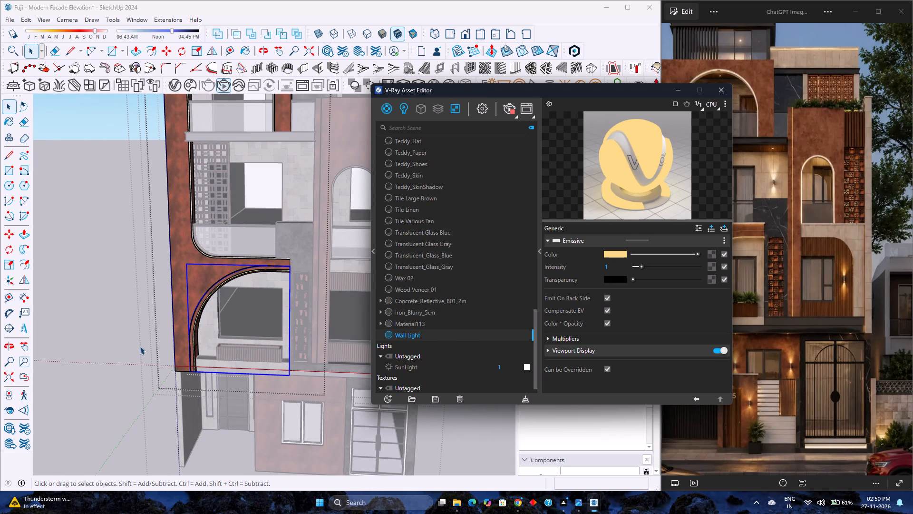
Apply Wall Light to the stone-textured strip along the curved frame of the large opening above the lower arch.
left_click(120, 283)
scroll(183, 258, "down", 1)
scroll(183, 258, "up", 9)
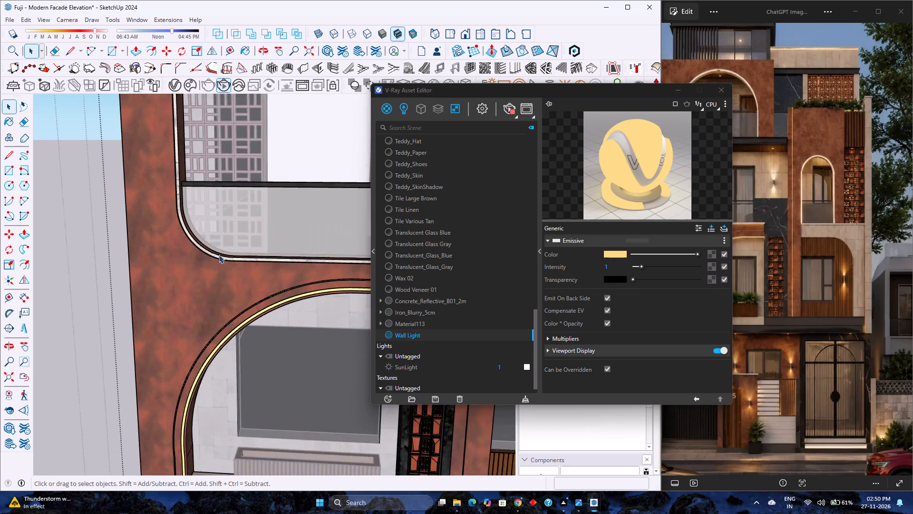
scroll(219, 255, "up", 7)
double_click(225, 259)
scroll(225, 259, "up", 2)
left_click(225, 259)
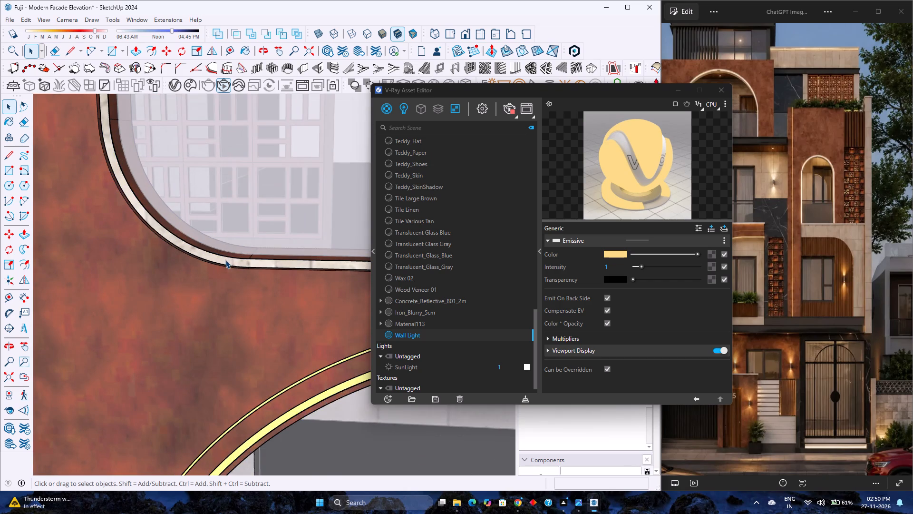
scroll(225, 260, "up", 5)
middle_click_drag(226, 260, 207, 359)
middle_click(207, 359)
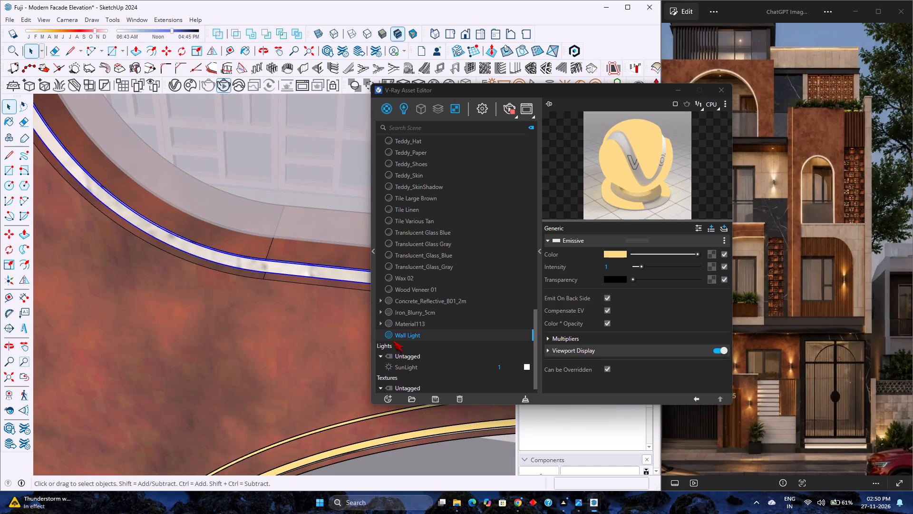
right_click(403, 335)
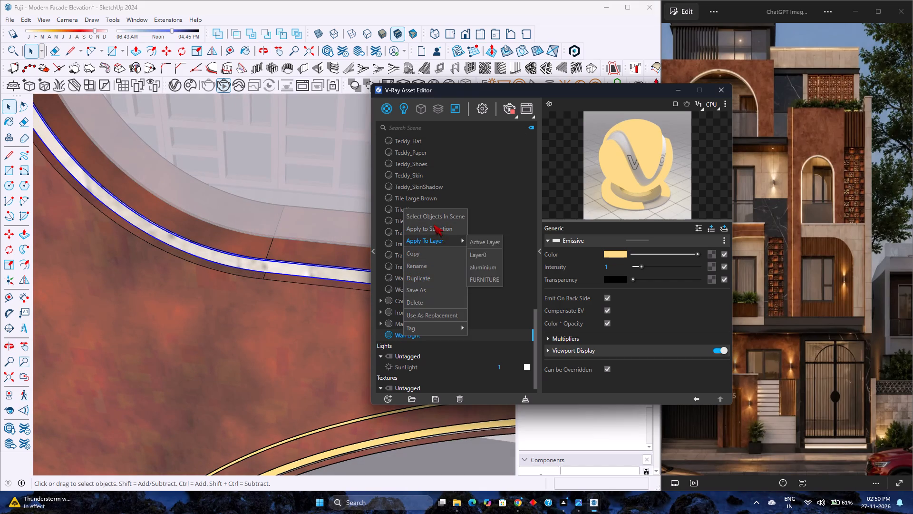
left_click(431, 229)
scroll(231, 344, "down", 11)
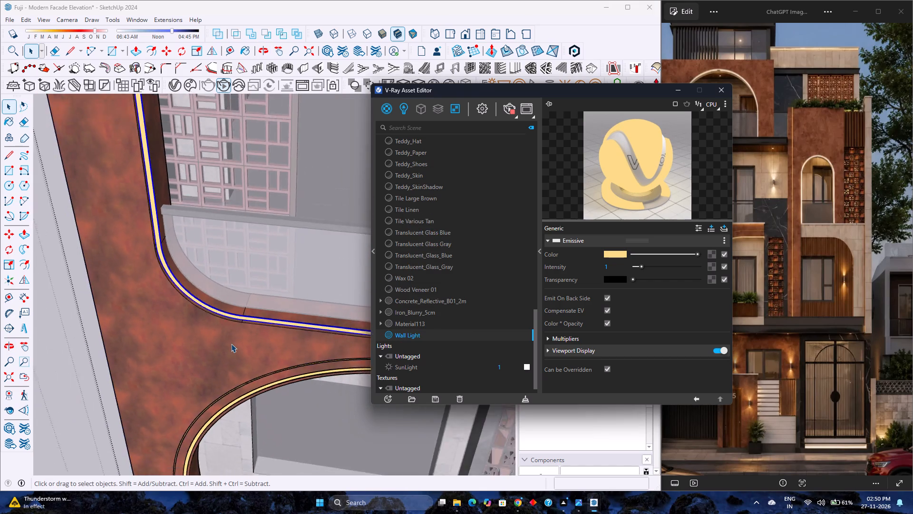
scroll(231, 344, "down", 16)
left_click(165, 400)
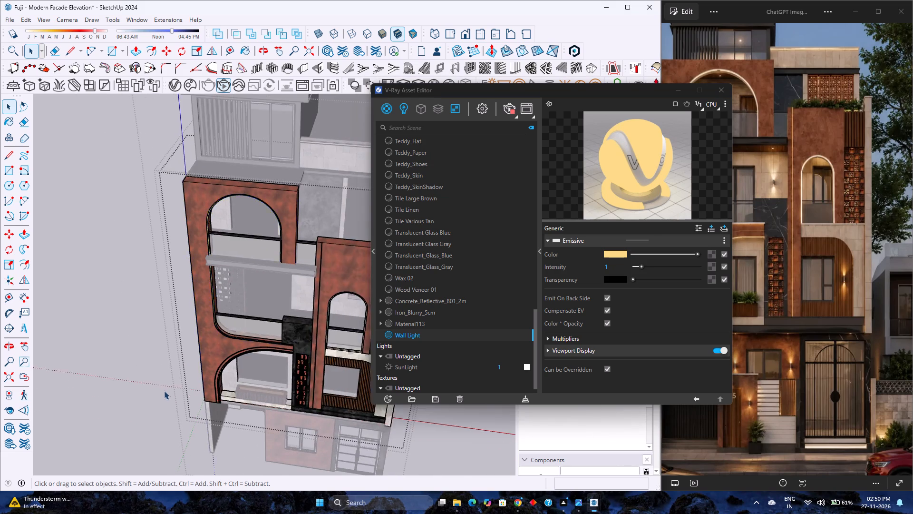
Apply Wall Light to the thin vertical strip on the rust-colored wall beside the arched window.
scroll(164, 390, "down", 5)
scroll(265, 318, "up", 17)
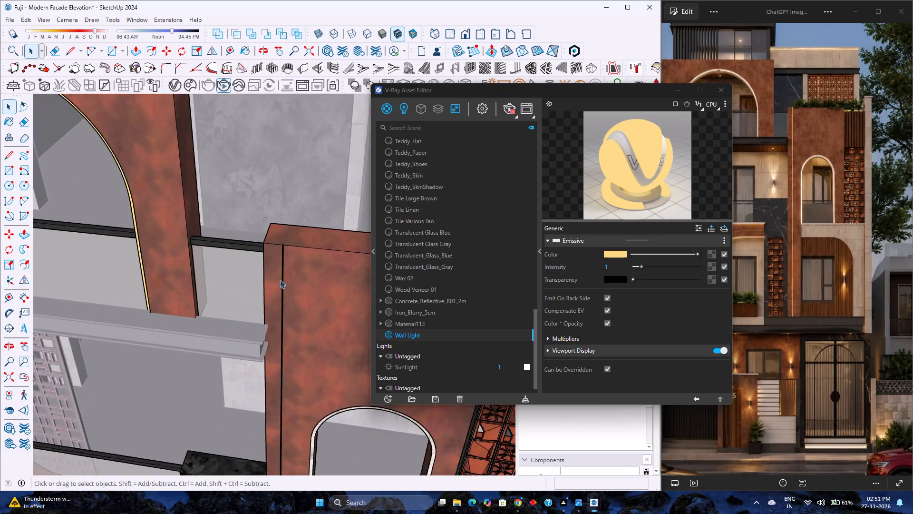
scroll(280, 280, "up", 15)
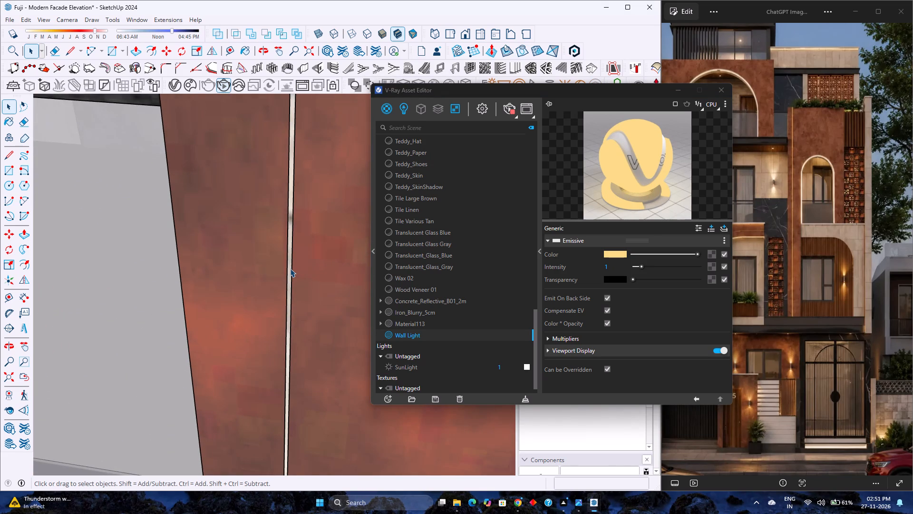
double_click(290, 268)
left_click(290, 268)
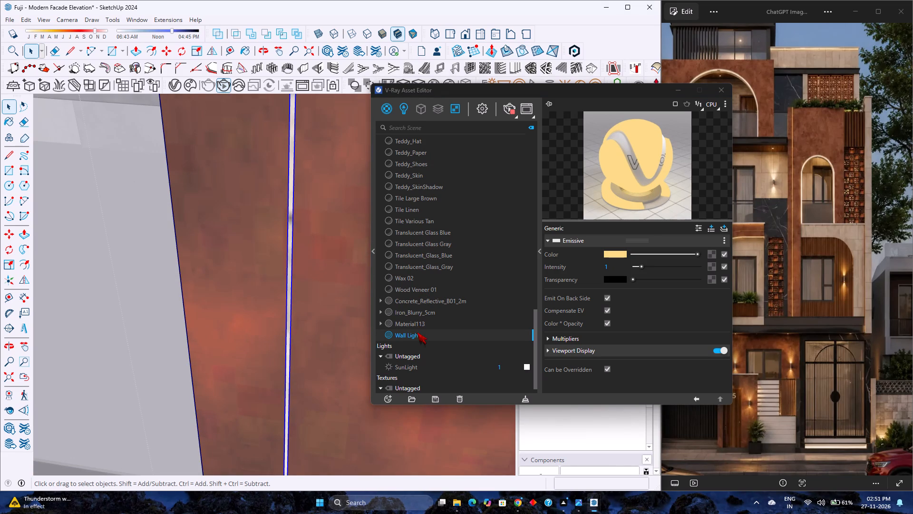
right_click(417, 332)
left_click(457, 226)
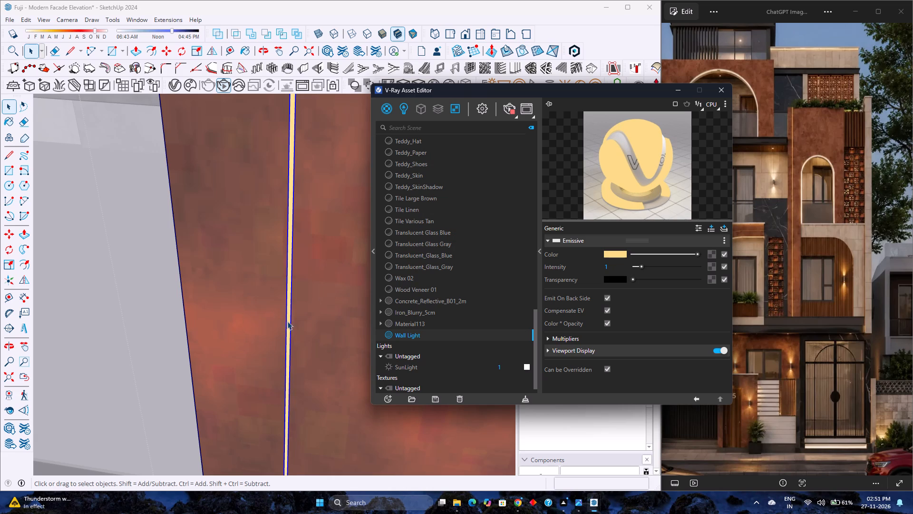
scroll(304, 352, "down", 6)
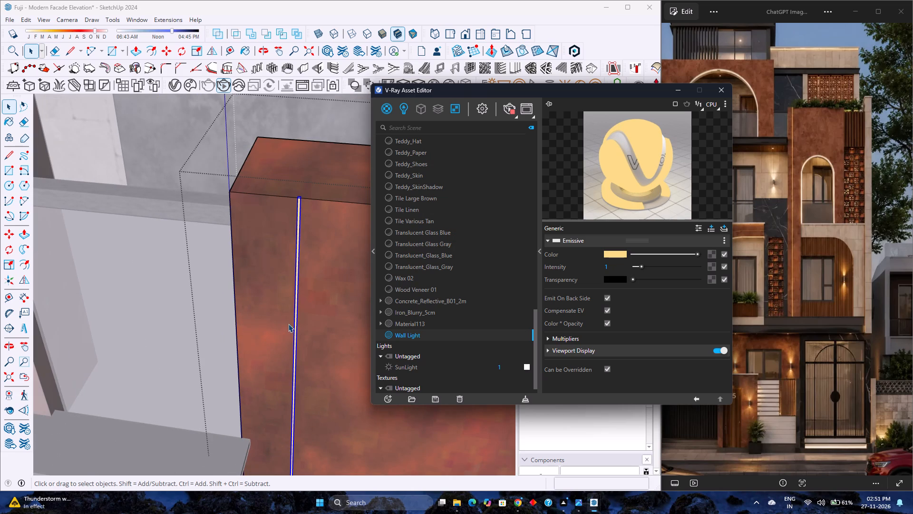
scroll(282, 240, "down", 4)
scroll(286, 258, "up", 8)
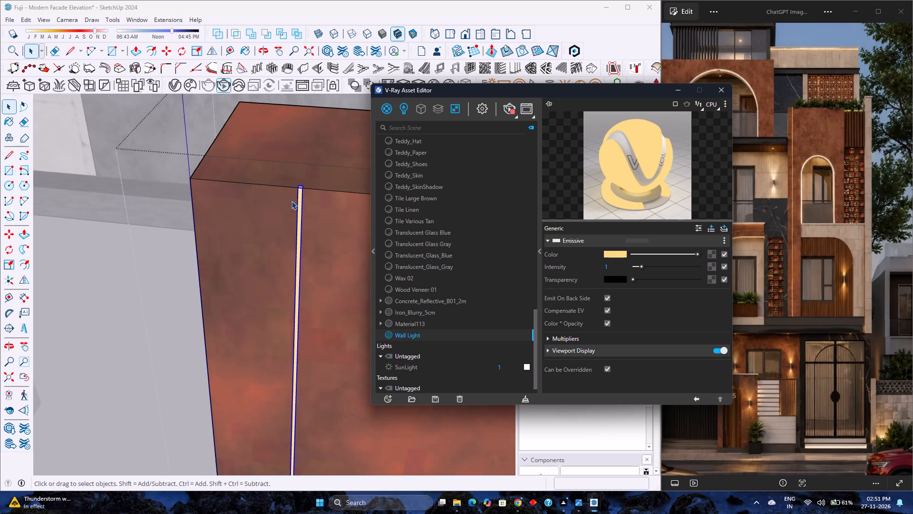
scroll(291, 201, "up", 4)
scroll(277, 236, "down", 20)
scroll(277, 236, "down", 6)
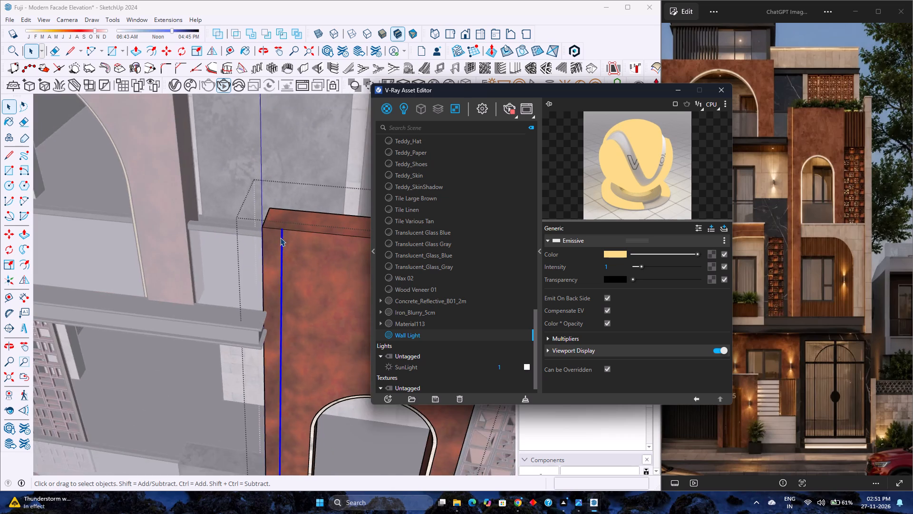
scroll(280, 237, "down", 13)
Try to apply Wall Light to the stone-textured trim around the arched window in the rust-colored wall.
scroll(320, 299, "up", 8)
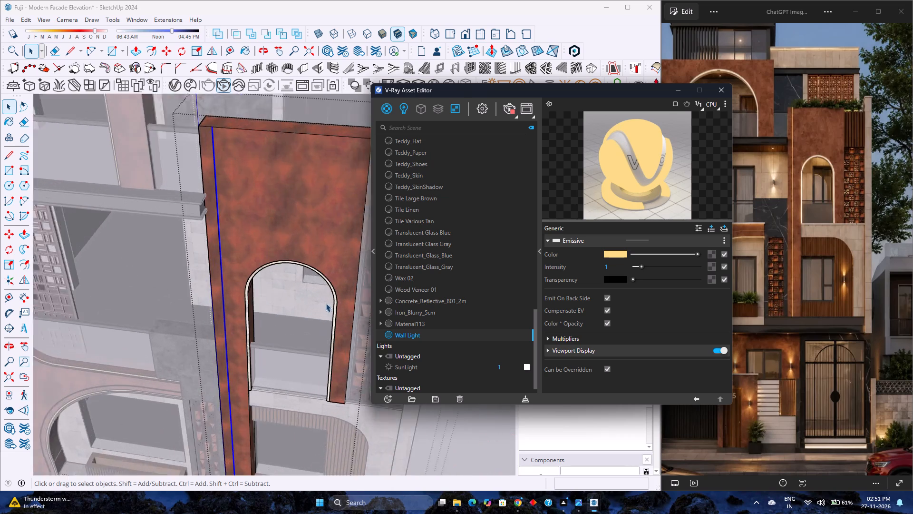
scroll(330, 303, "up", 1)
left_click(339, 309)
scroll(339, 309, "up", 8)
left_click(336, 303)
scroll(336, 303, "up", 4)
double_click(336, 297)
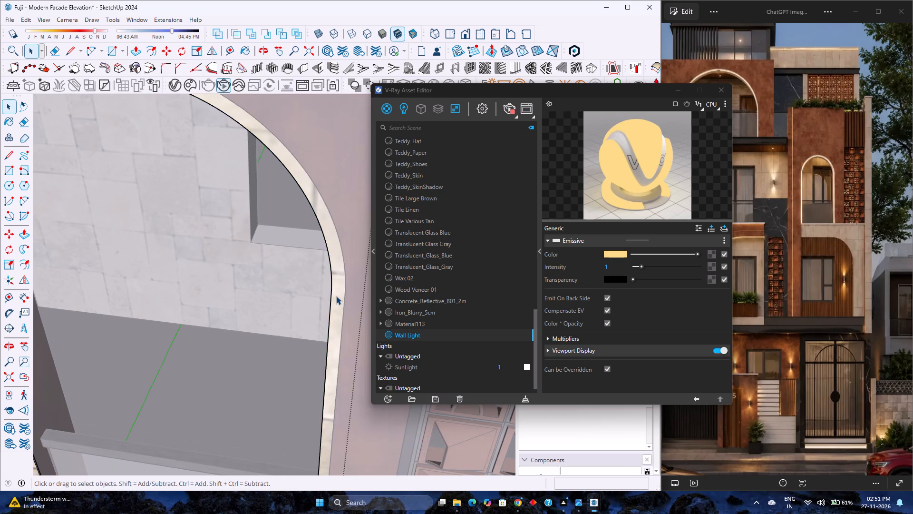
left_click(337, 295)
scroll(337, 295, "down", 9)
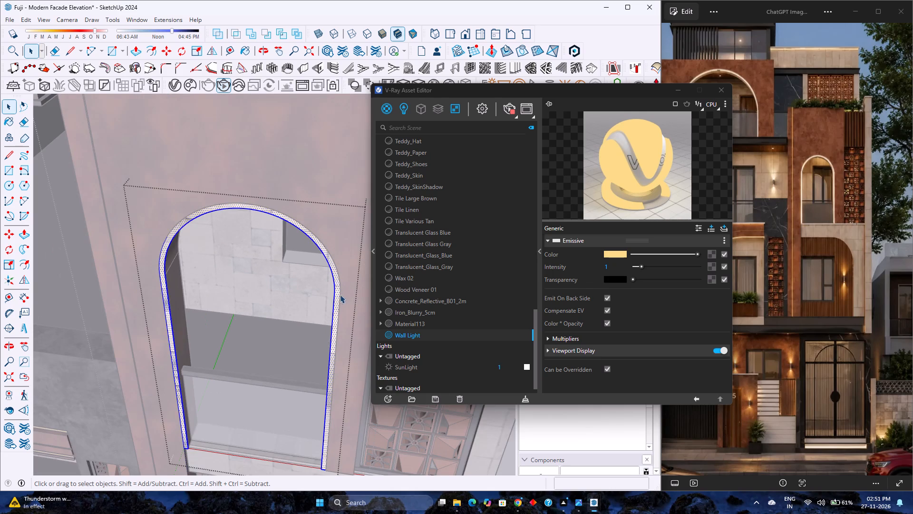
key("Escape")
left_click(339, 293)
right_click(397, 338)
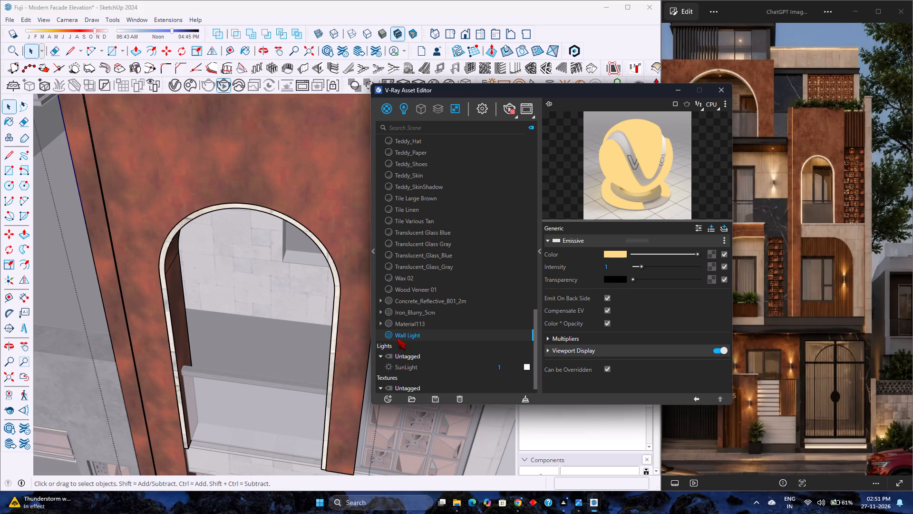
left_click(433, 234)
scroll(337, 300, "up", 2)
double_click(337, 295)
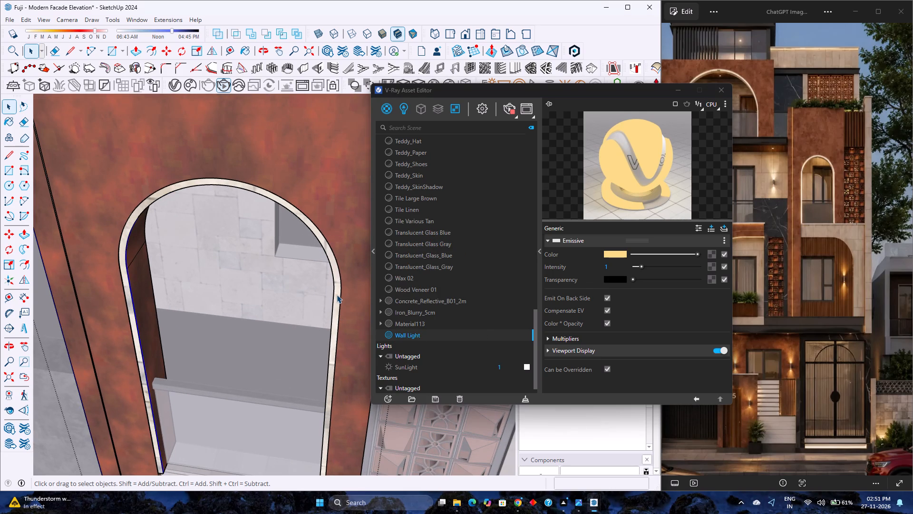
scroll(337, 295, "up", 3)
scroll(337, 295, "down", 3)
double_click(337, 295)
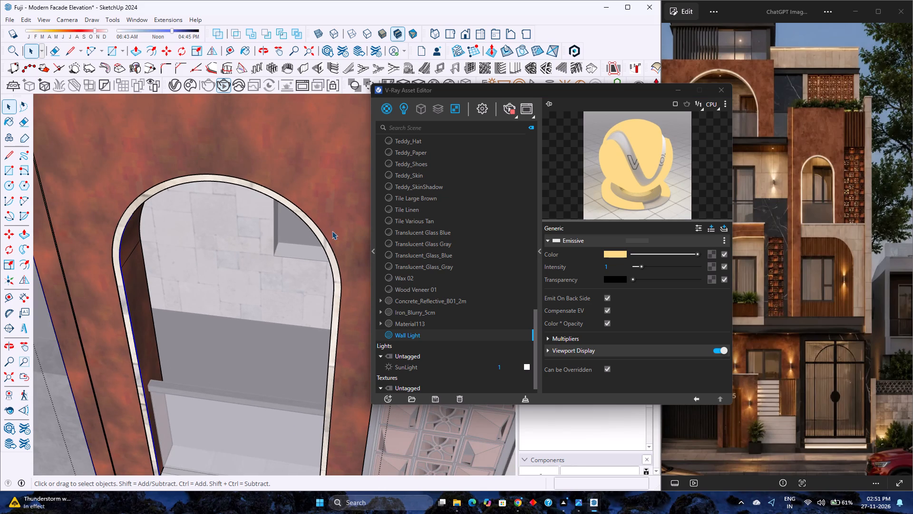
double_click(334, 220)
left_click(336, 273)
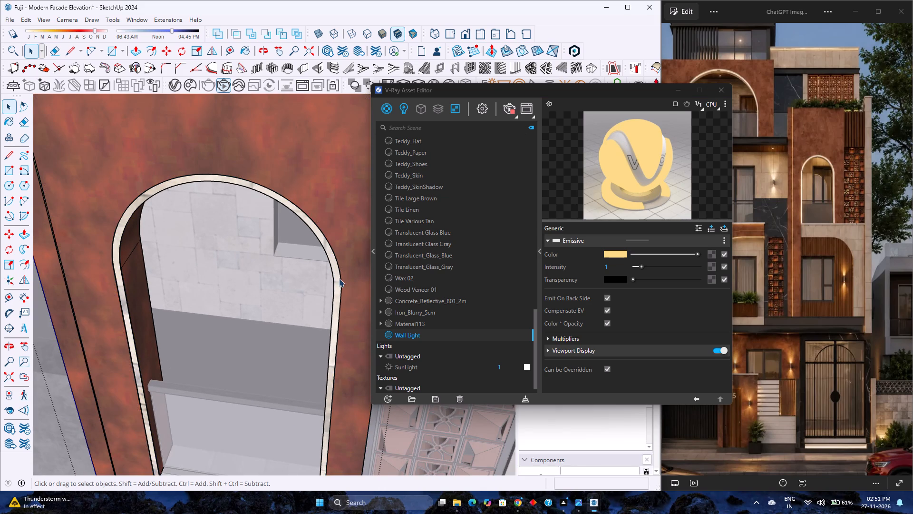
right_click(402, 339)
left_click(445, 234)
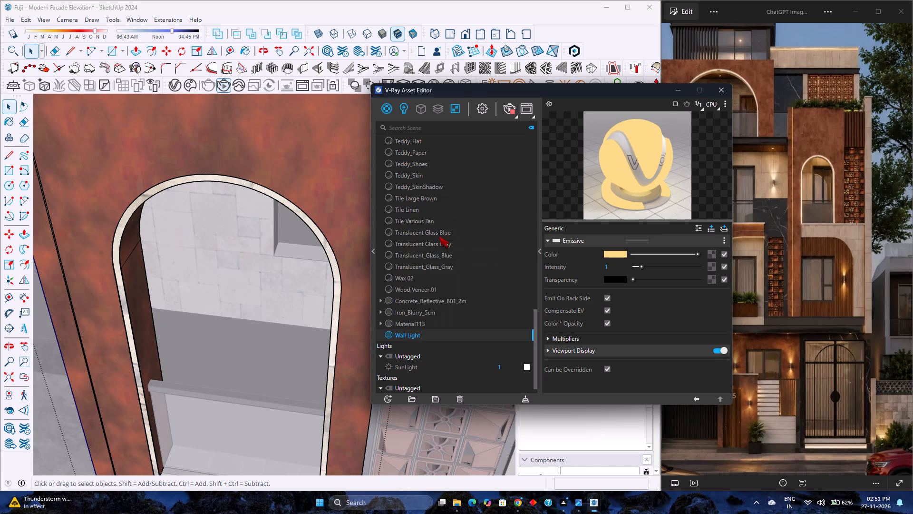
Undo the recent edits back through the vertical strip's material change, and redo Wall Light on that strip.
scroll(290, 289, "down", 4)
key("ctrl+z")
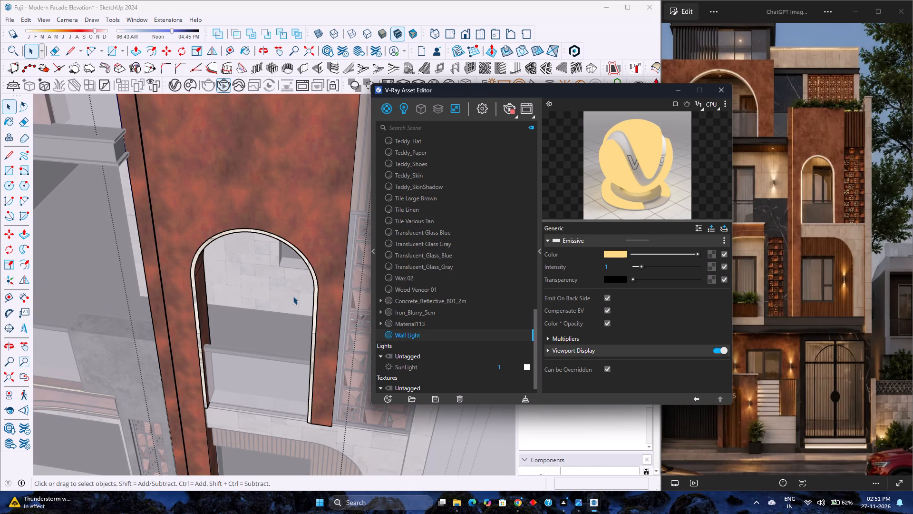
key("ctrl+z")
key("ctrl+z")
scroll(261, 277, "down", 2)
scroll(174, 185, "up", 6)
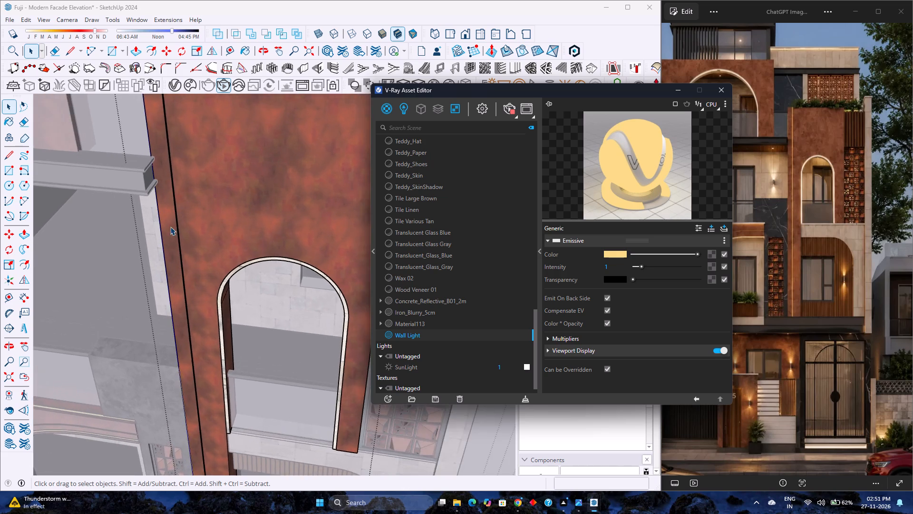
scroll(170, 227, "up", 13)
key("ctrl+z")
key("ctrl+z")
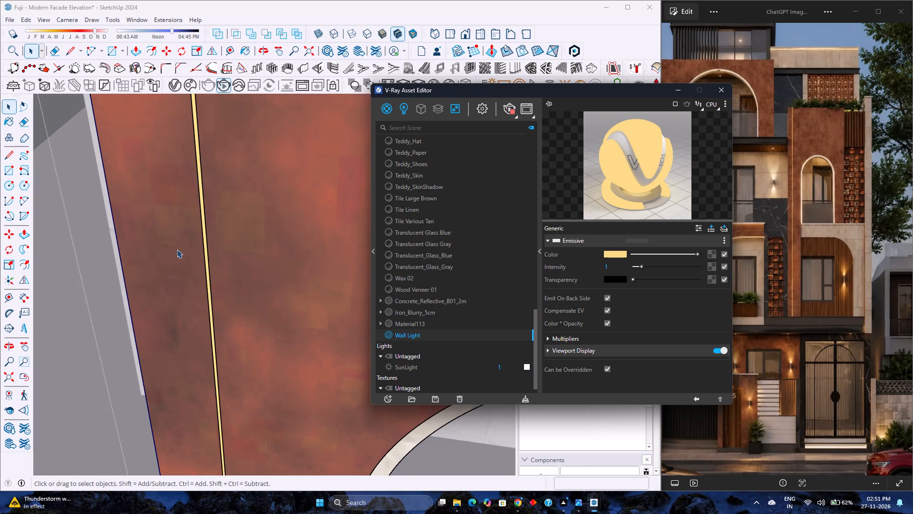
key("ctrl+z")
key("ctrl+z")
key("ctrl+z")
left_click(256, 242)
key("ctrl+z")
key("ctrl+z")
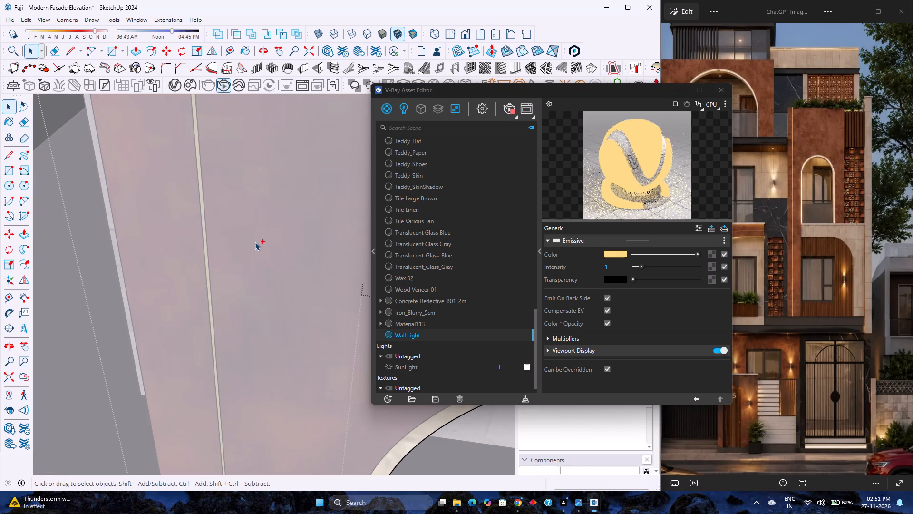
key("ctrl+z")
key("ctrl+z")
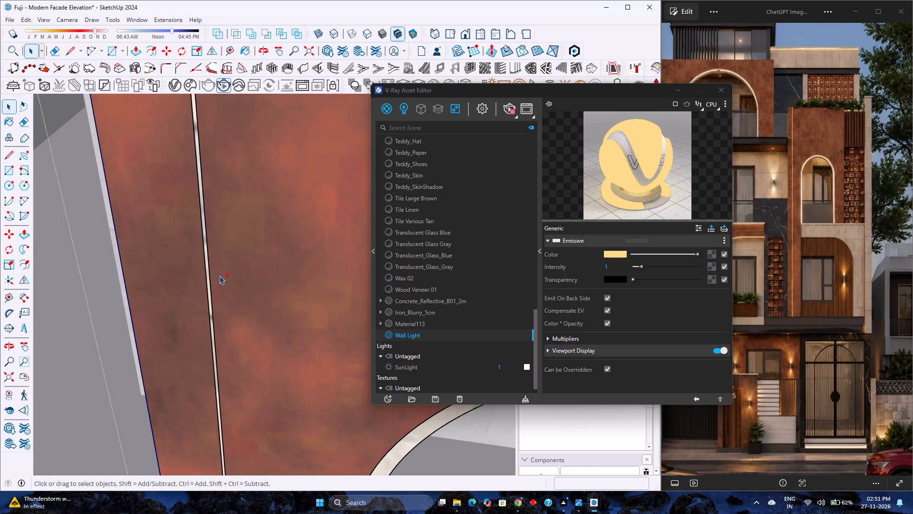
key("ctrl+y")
Open the arched window's trim group and apply Wall Light to its stone-textured front face.
scroll(202, 267, "down", 16)
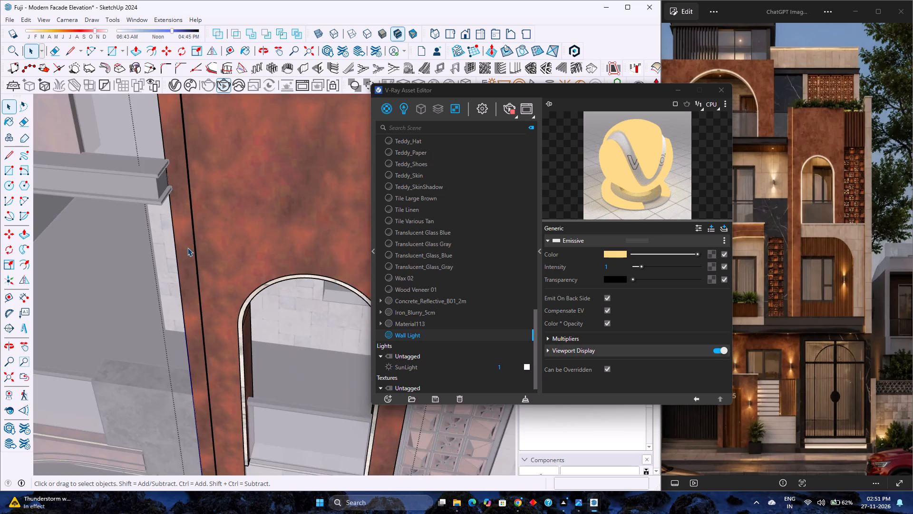
scroll(187, 247, "down", 3)
scroll(242, 418, "up", 14)
middle_click_drag(232, 406, 227, 405)
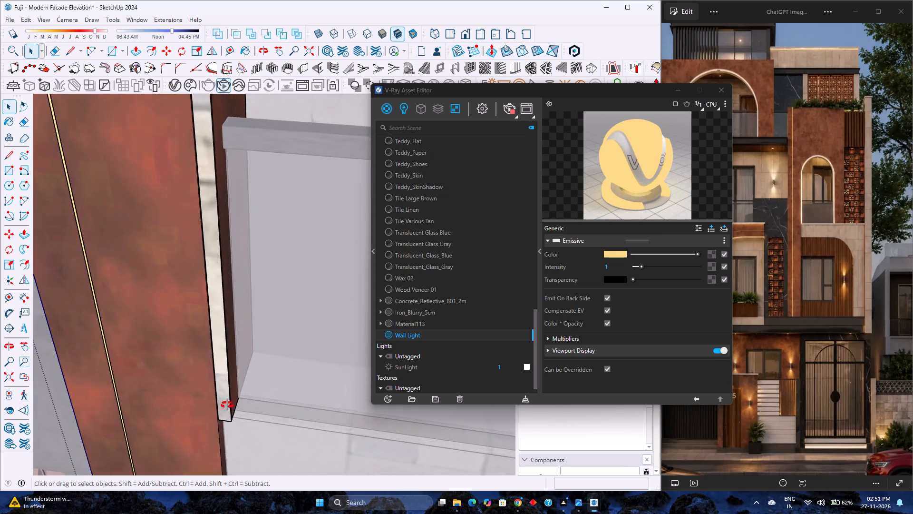
middle_click_drag(227, 405, 155, 400)
scroll(216, 391, "up", 5)
double_click(198, 401)
scroll(198, 401, "up", 3)
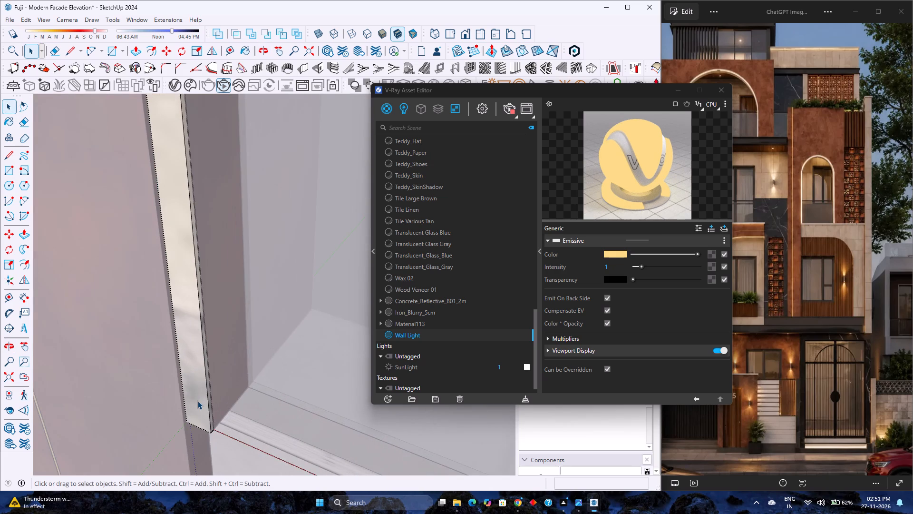
scroll(197, 401, "down", 1)
left_click(198, 400)
key("Escape")
left_click(200, 395)
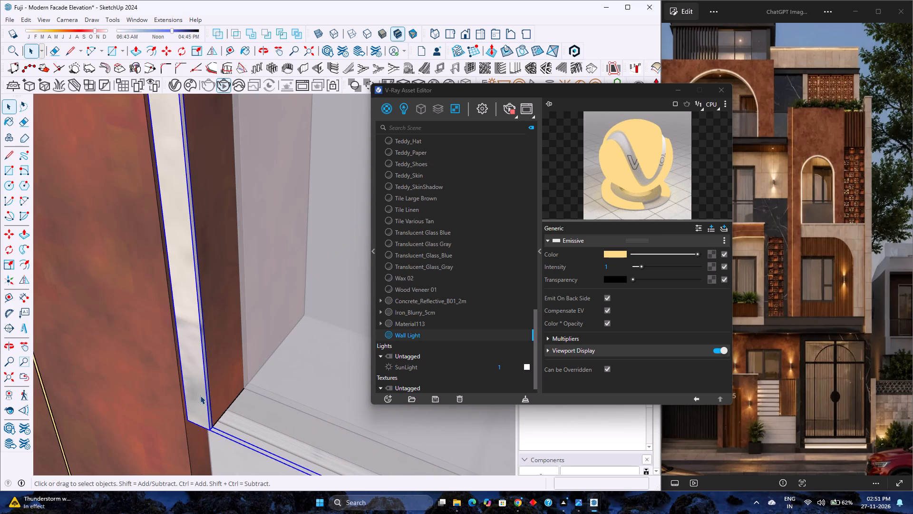
right_click(405, 335)
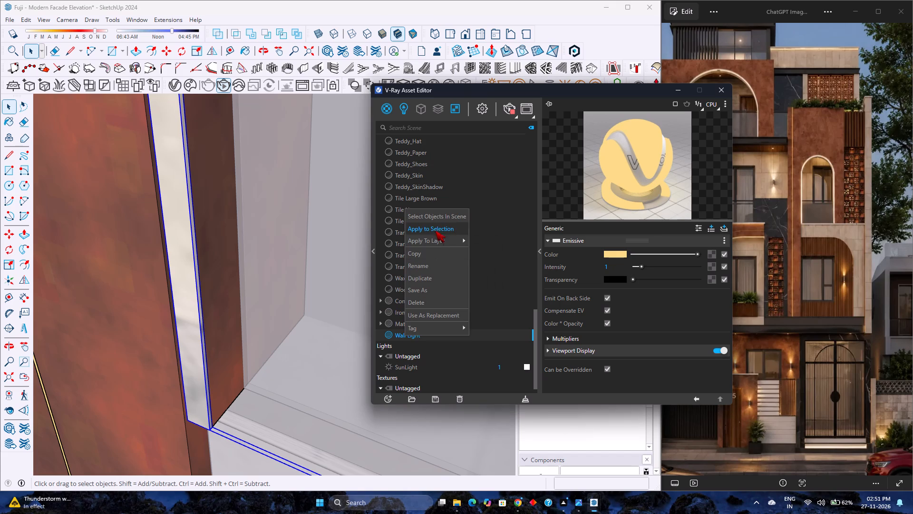
left_click(435, 229)
scroll(272, 344, "down", 5)
key("Escape")
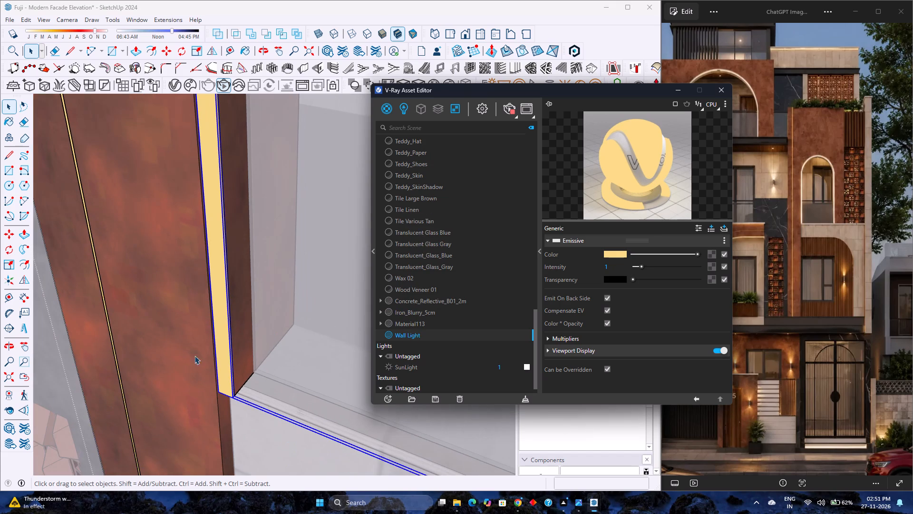
left_click(169, 346)
scroll(169, 346, "down", 17)
key("Escape")
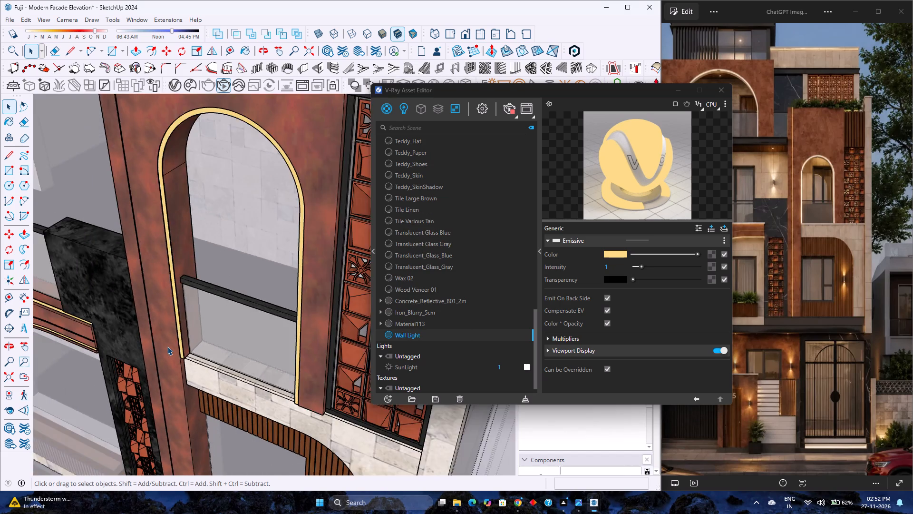
scroll(167, 346, "down", 7)
middle_click_drag(168, 358, 221, 329)
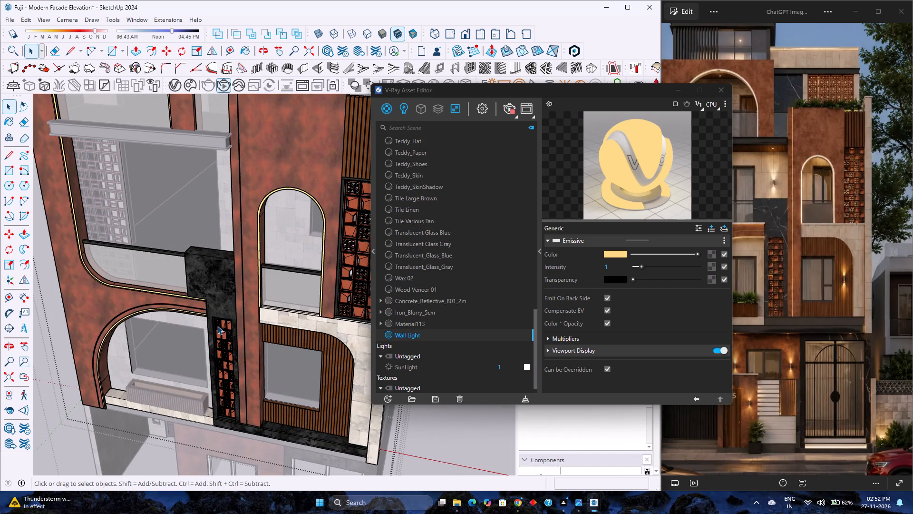
Exit the trim group and frame the whole building in the standard Front view.
scroll(217, 326, "down", 9)
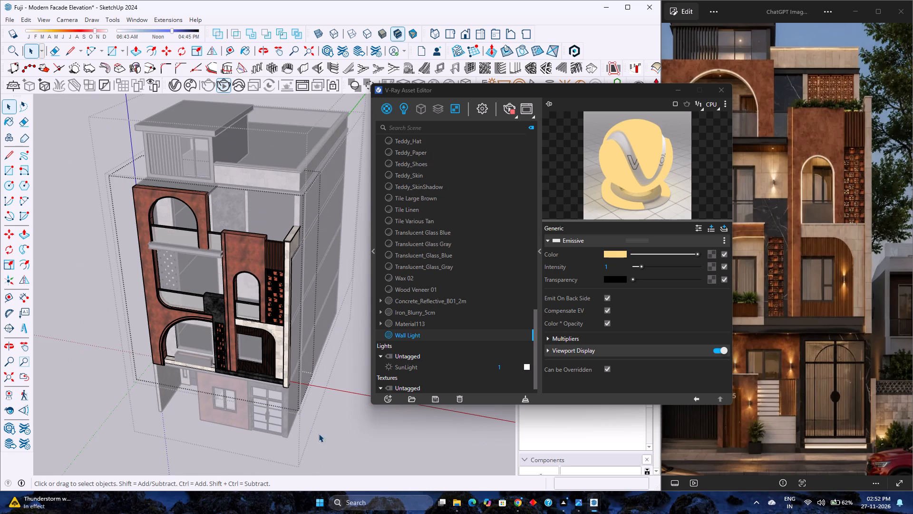
left_click(340, 441)
left_click(332, 430)
scroll(320, 418, "down", 3)
middle_click_drag(319, 422, 316, 397)
middle_click(316, 396)
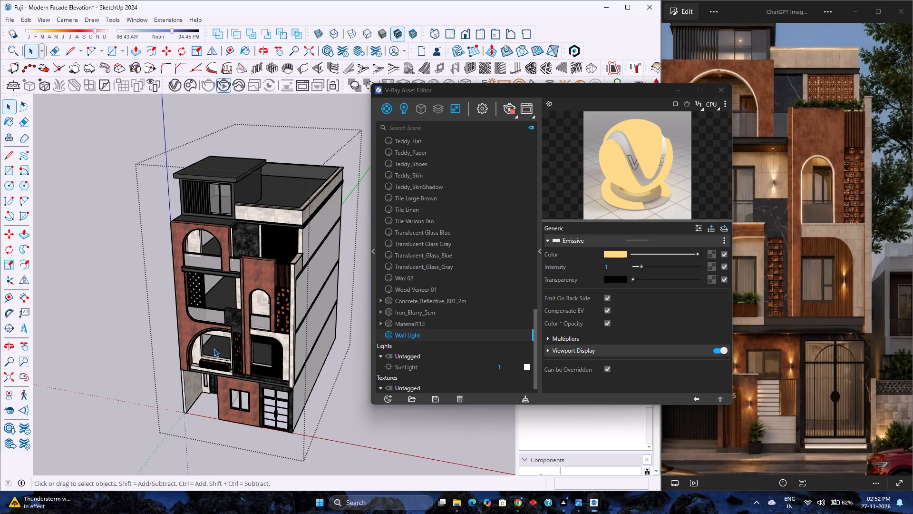
left_click(464, 37)
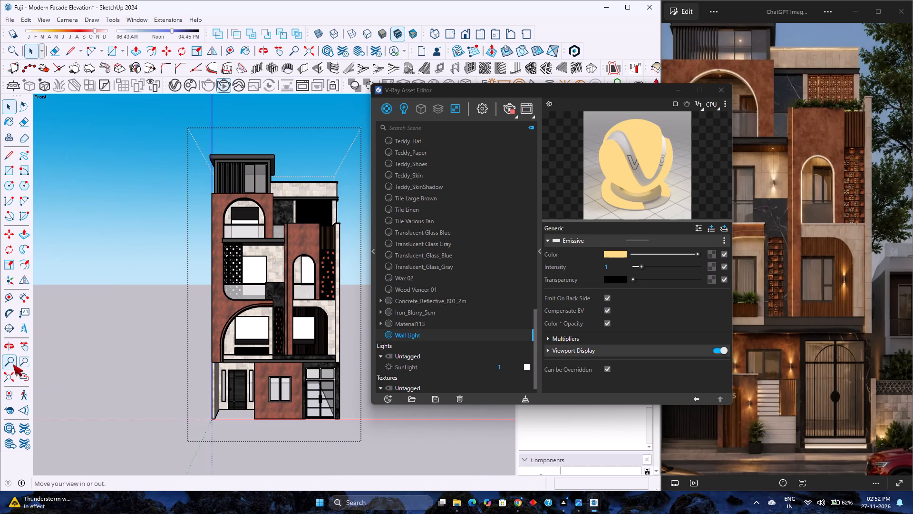
left_click(8, 382)
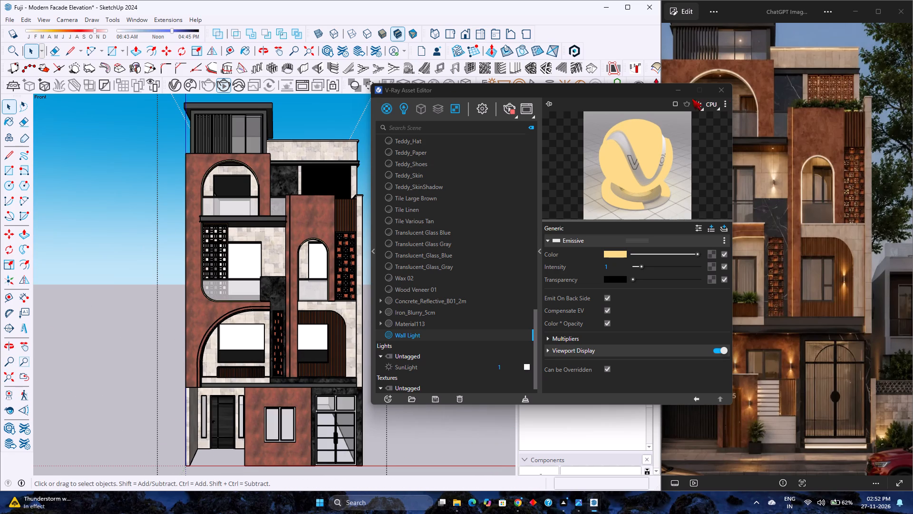
Set the V-Ray render output's aspect ratio to 4:5 - Portrait and close the Asset Editor.
left_click(487, 108)
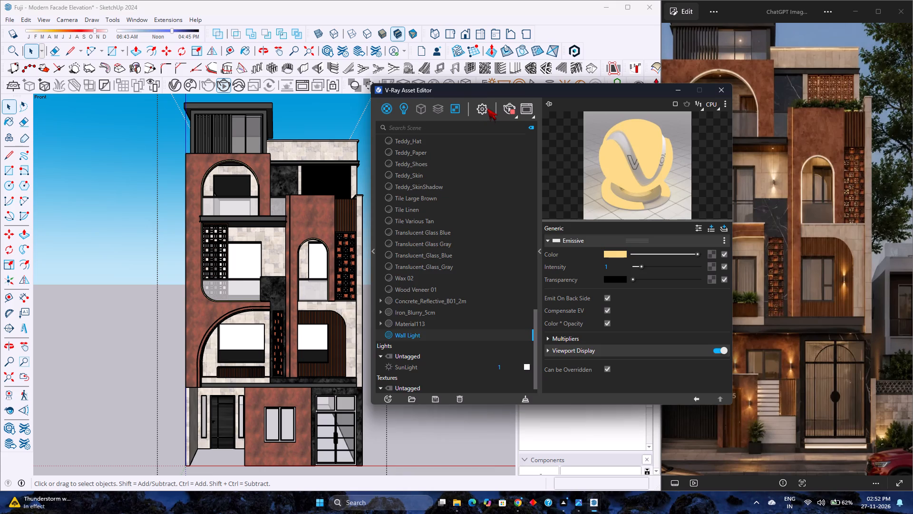
left_click(420, 226)
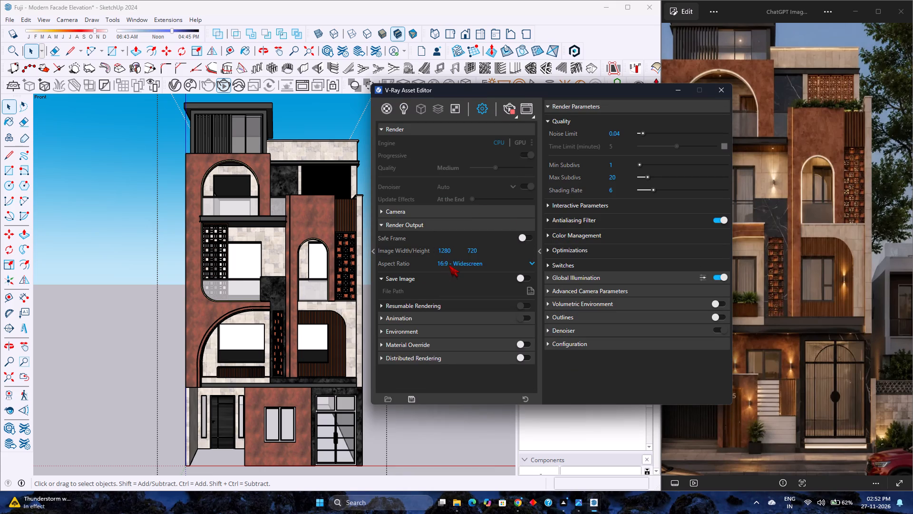
left_click(466, 261)
left_click(479, 322)
left_click(714, 92)
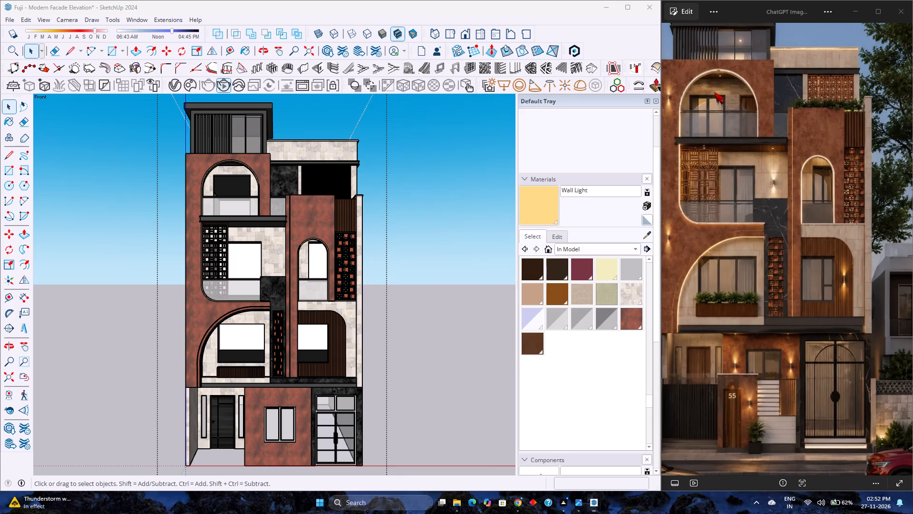
Start a V-Ray interactive render of the front elevation.
left_click(223, 91)
left_click(223, 88)
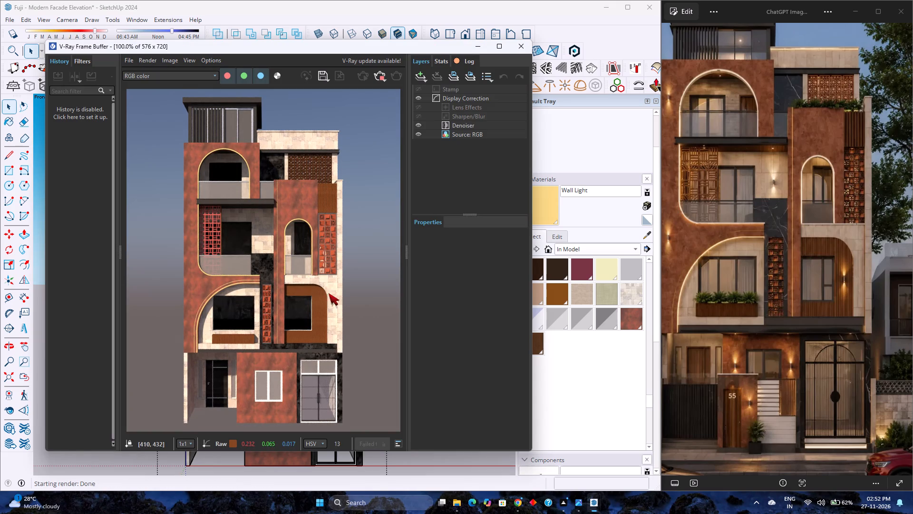
Recolour the Concrete Stamped Ashlar material to a darker brown with HLS hue 29, saturation 55 and lightness 27.
left_click(588, 366)
scroll(584, 360, "up", 6)
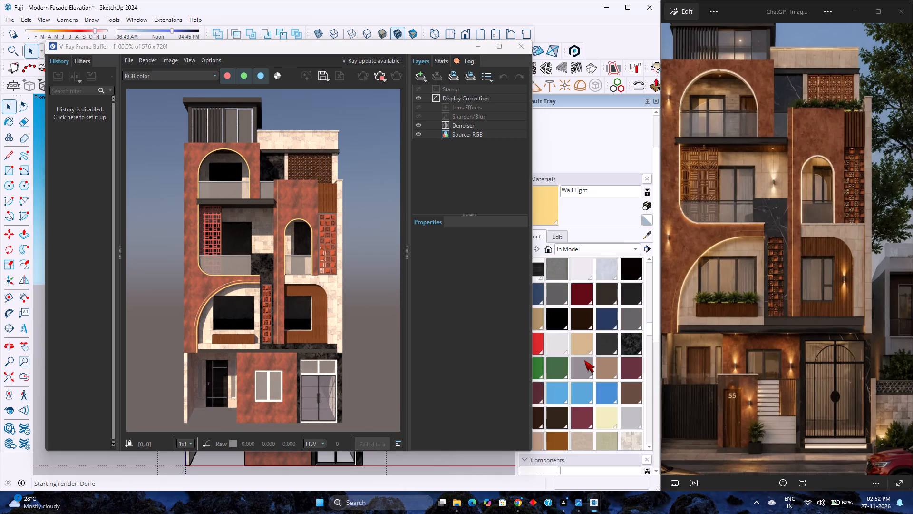
scroll(584, 360, "up", 4)
left_click(609, 315)
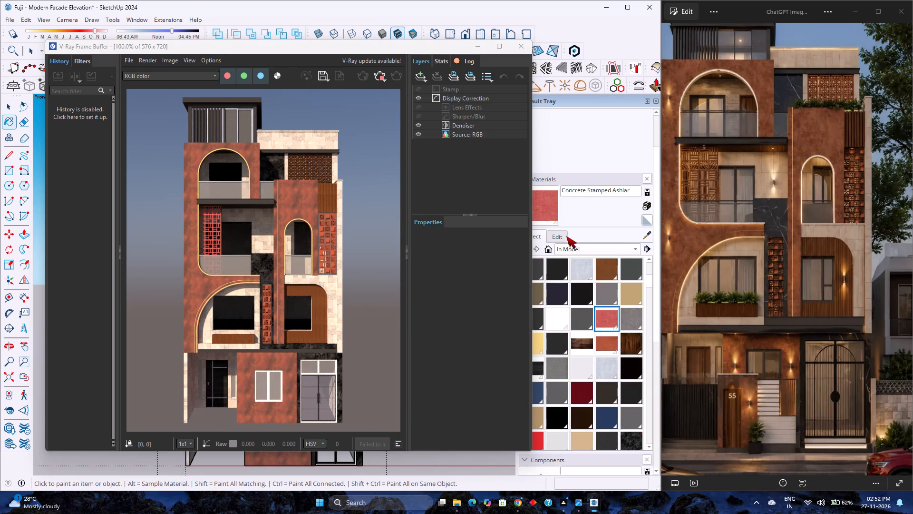
left_click(561, 240)
left_click(571, 305)
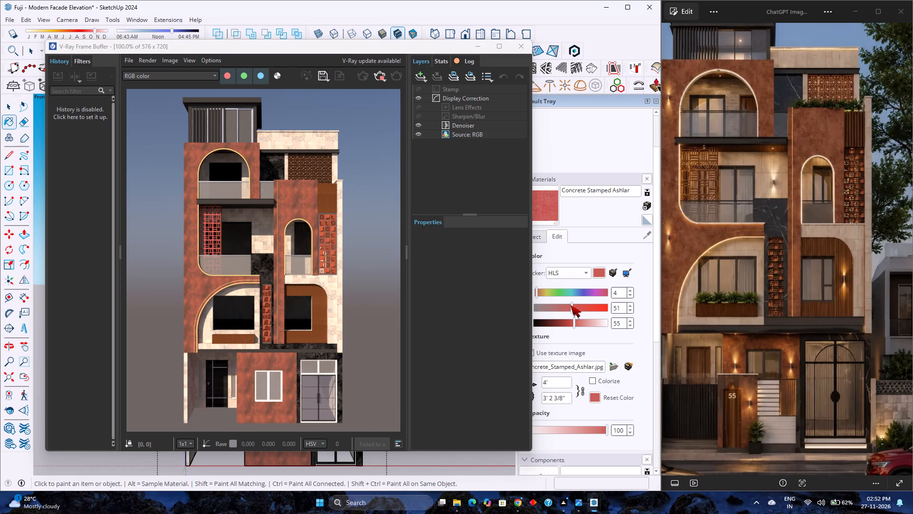
left_click_drag(572, 326, 566, 327)
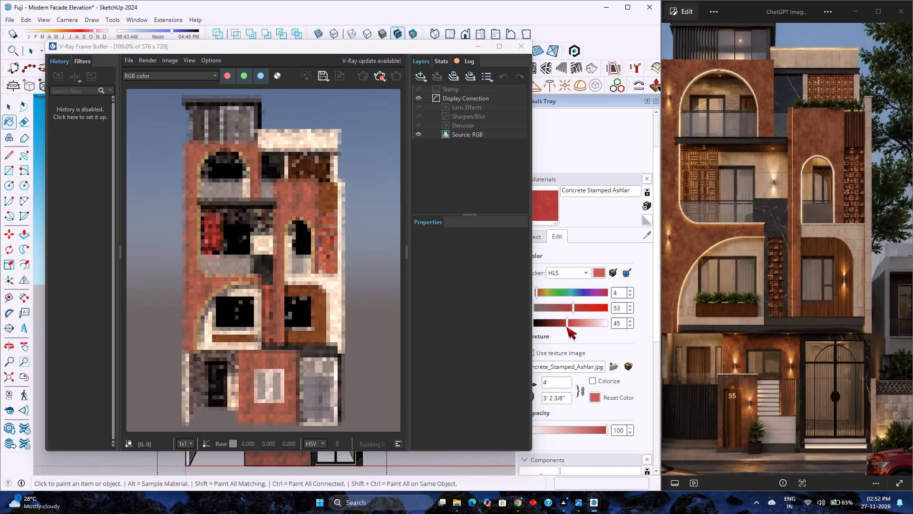
left_click_drag(566, 327, 559, 330)
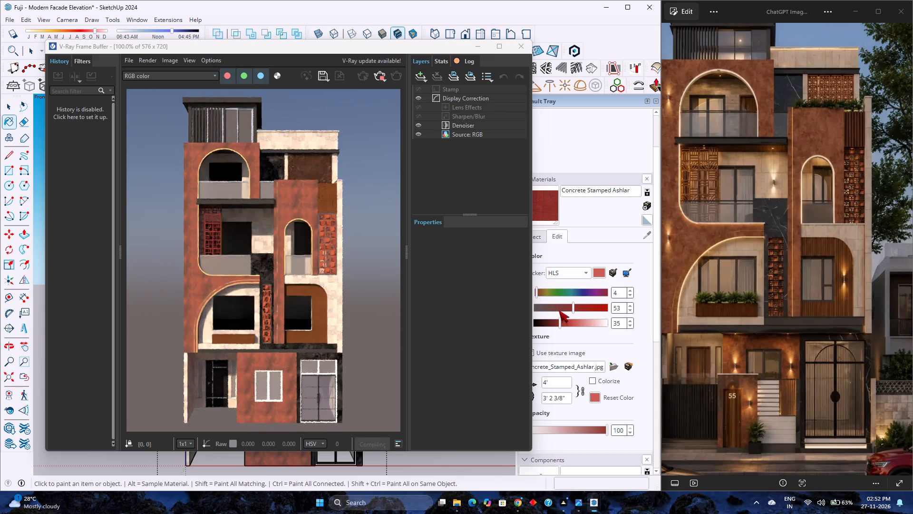
left_click(537, 295)
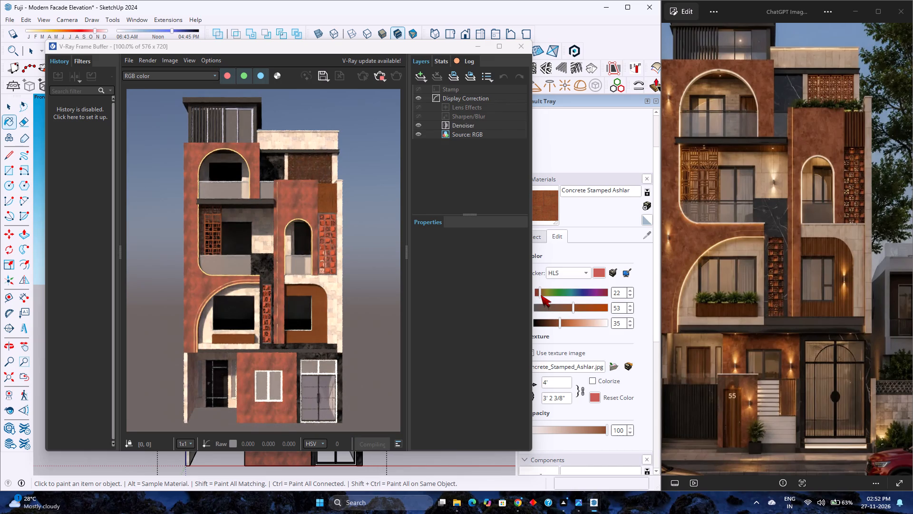
left_click(539, 289)
left_click(574, 308)
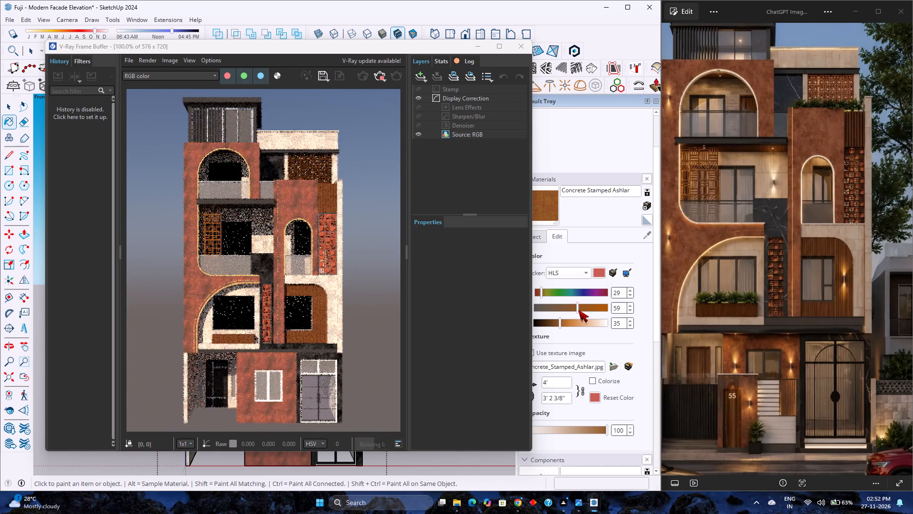
left_click_drag(559, 319, 551, 317)
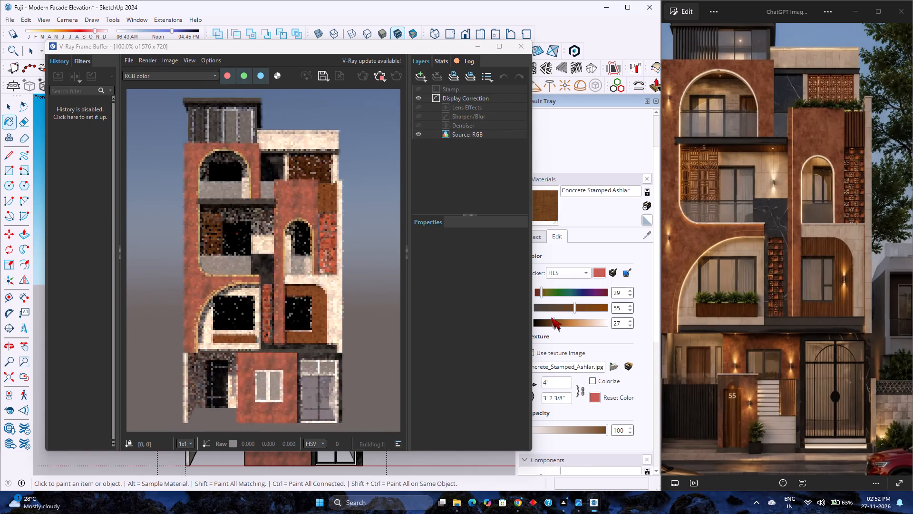
left_click_drag(551, 317, 553, 317)
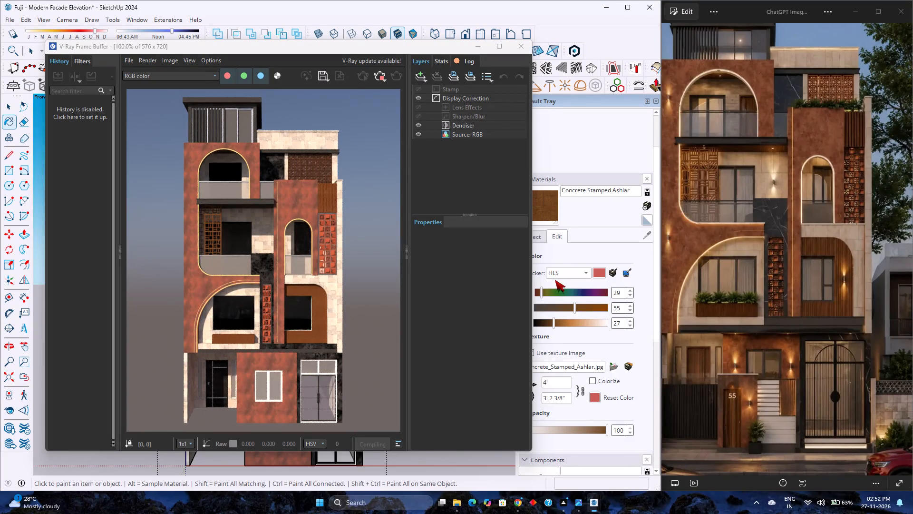
Darken and slightly desaturate Material113 by setting its HLS saturation to 49 and lightness to 37.
left_click(542, 238)
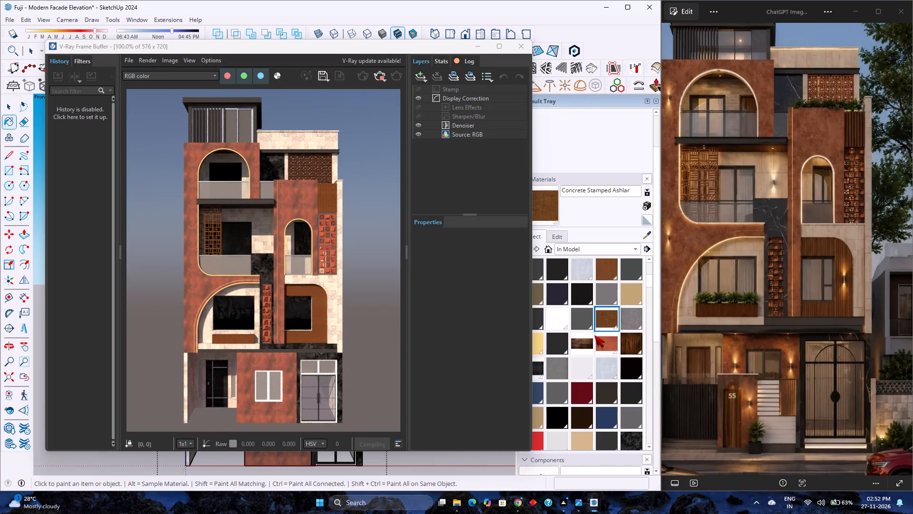
left_click(608, 348)
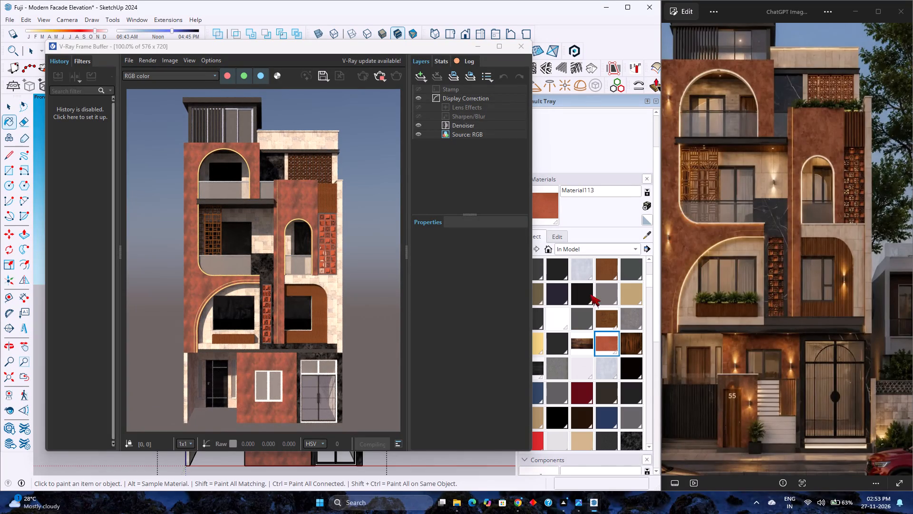
left_click(565, 235)
left_click_drag(568, 321, 567, 322)
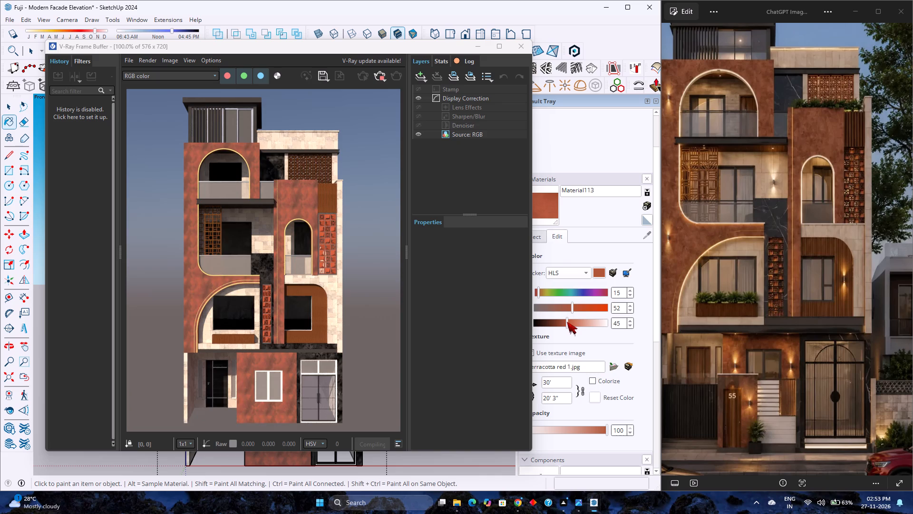
left_click_drag(567, 322, 563, 323)
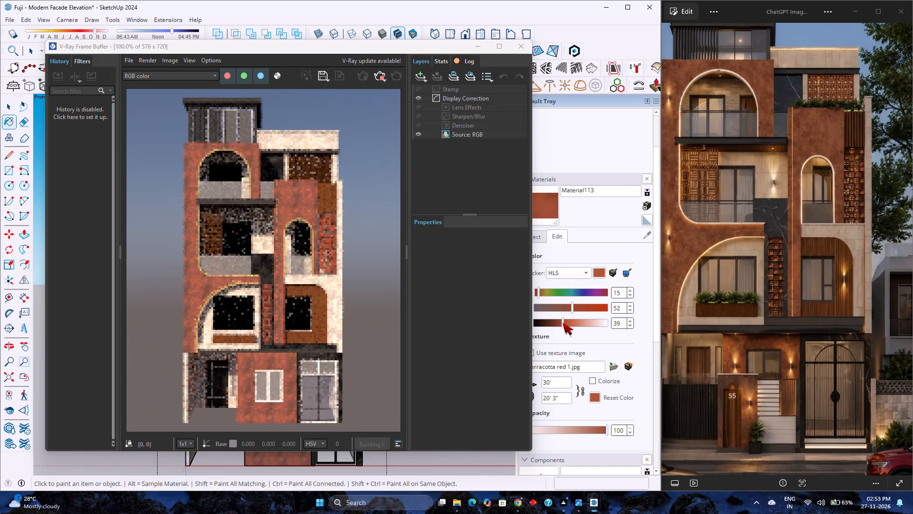
left_click_drag(563, 323, 562, 322)
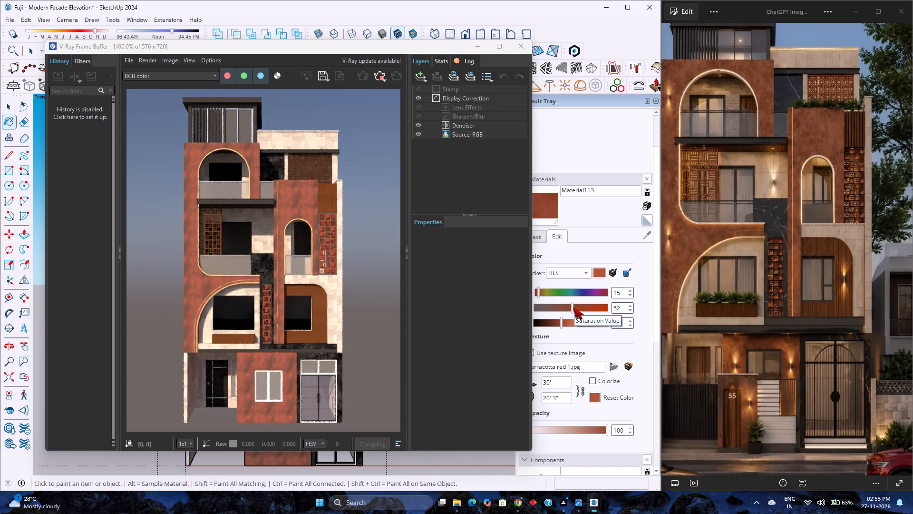
left_click(573, 307)
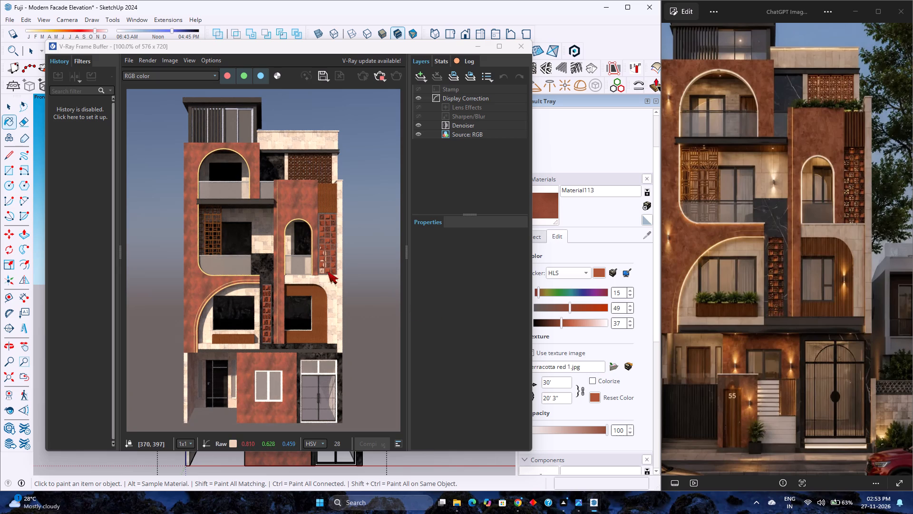
Set the Wax 02 wall material's hue to 17 and close the render window.
left_click(540, 238)
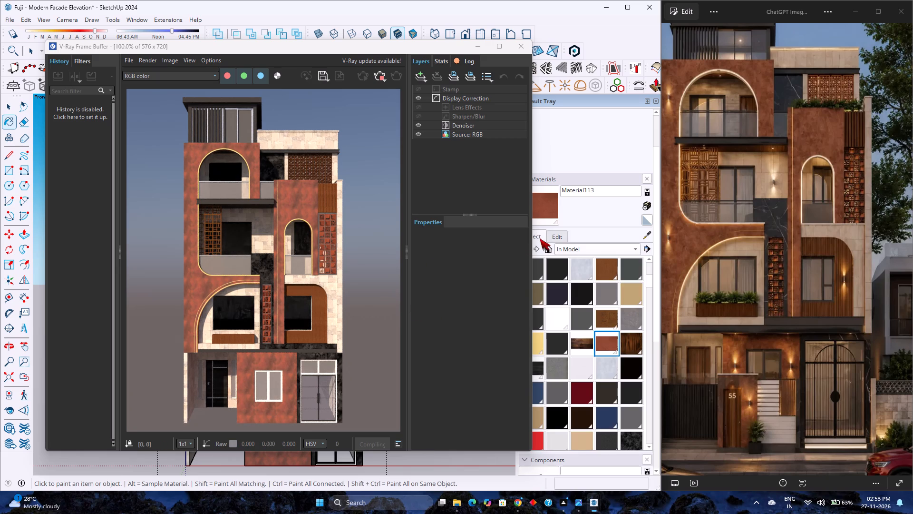
scroll(582, 360, "down", 8)
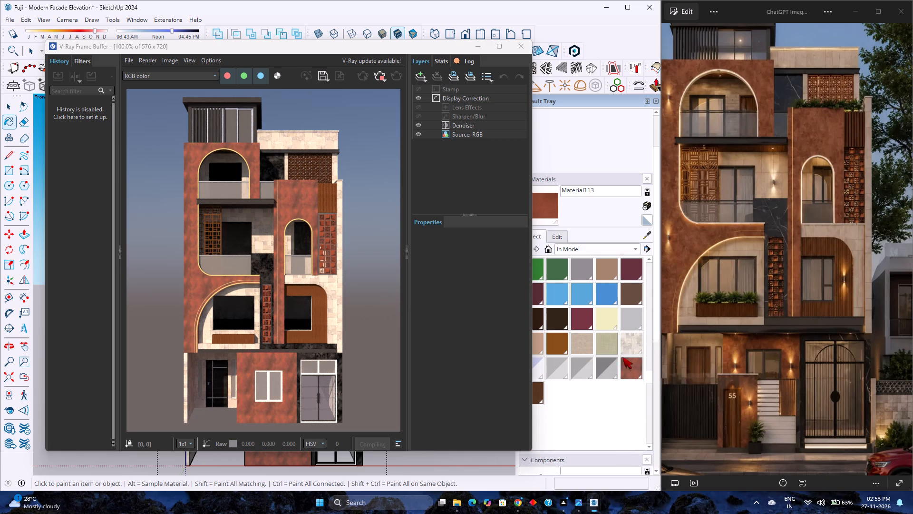
left_click(634, 366)
left_click(563, 234)
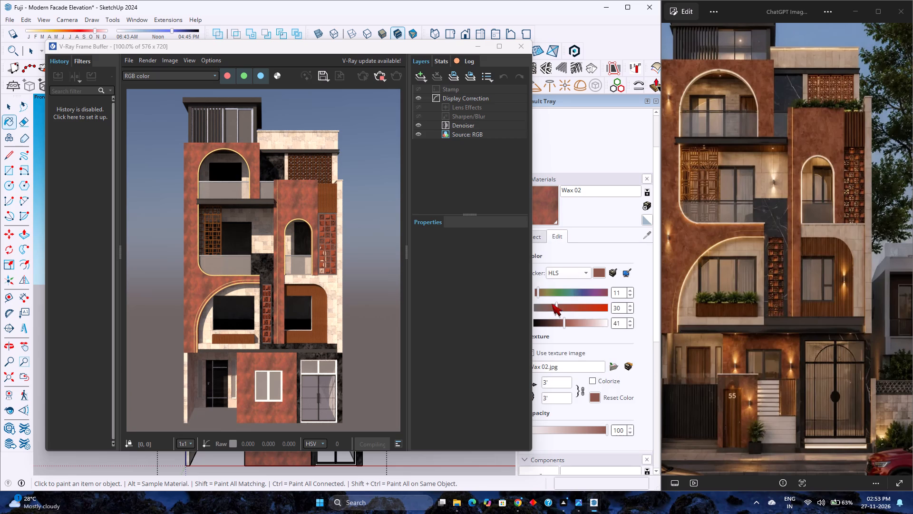
left_click(538, 291)
left_click(515, 47)
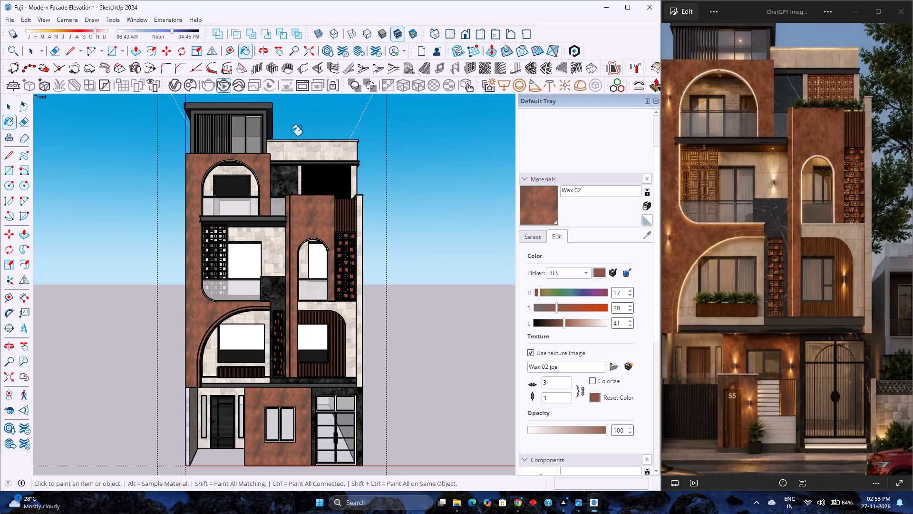
Inside the top parapet group, draw a 2" line across the coping's underside at the end corner, dividing the underside face.
scroll(291, 135, "up", 1)
key("space")
scroll(334, 122, "up", 4)
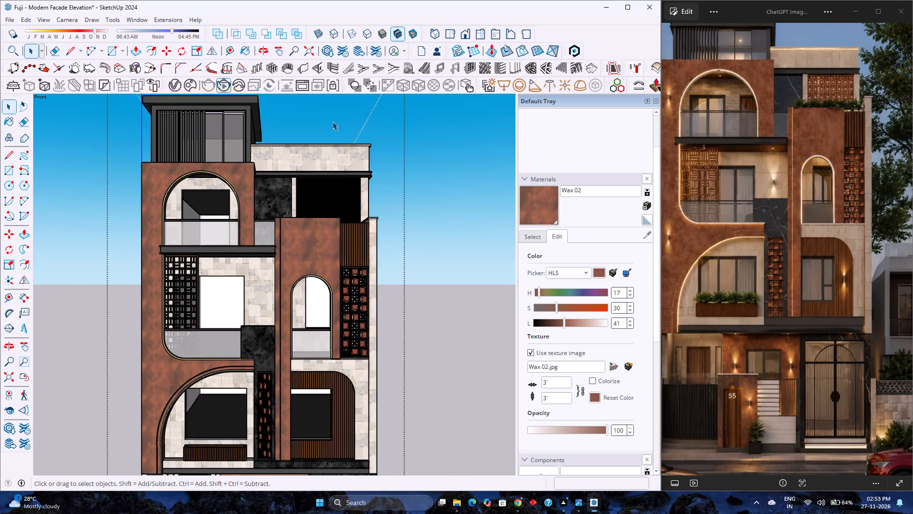
scroll(332, 121, "up", 10)
middle_click_drag(321, 137, 272, 209, "shift")
middle_click_drag(239, 265, 285, 155)
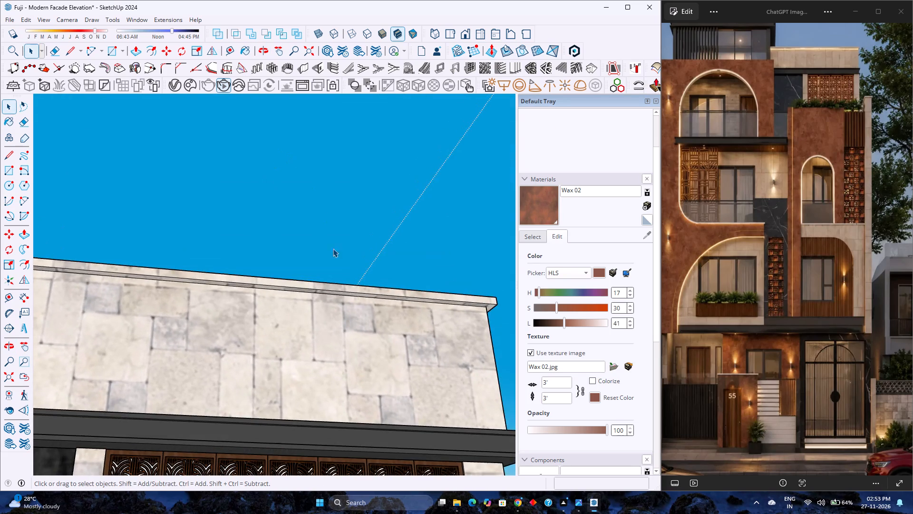
scroll(356, 276, "up", 4)
middle_click_drag(282, 311, 277, 266, "shift")
double_click(303, 297)
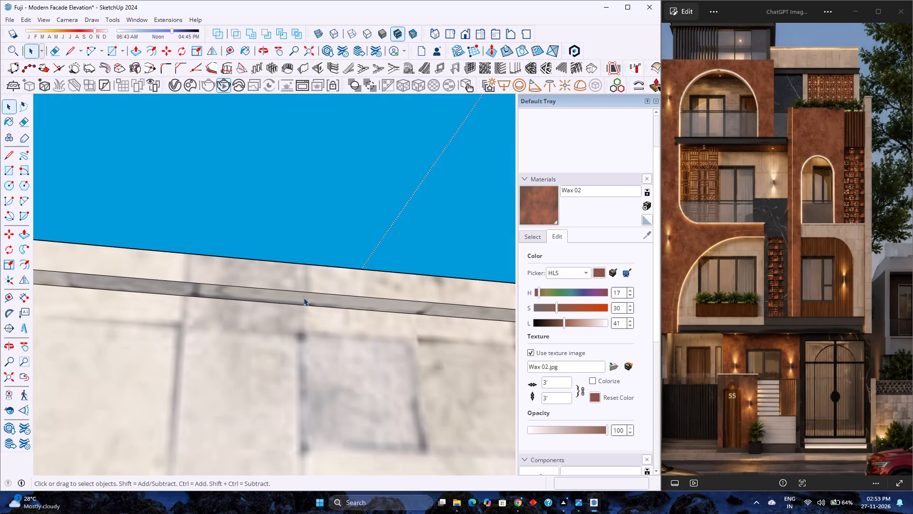
scroll(303, 298, "up", 3)
double_click(303, 299)
scroll(295, 302, "down", 8)
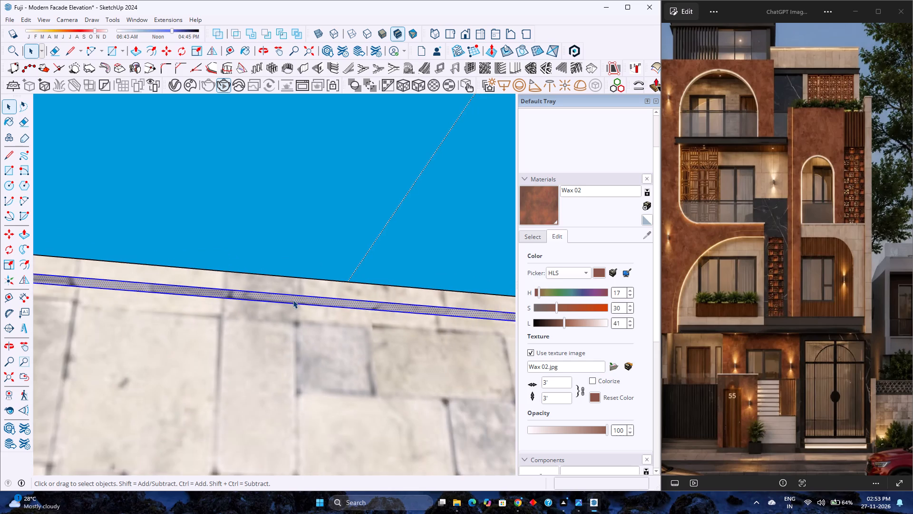
scroll(293, 300, "down", 8)
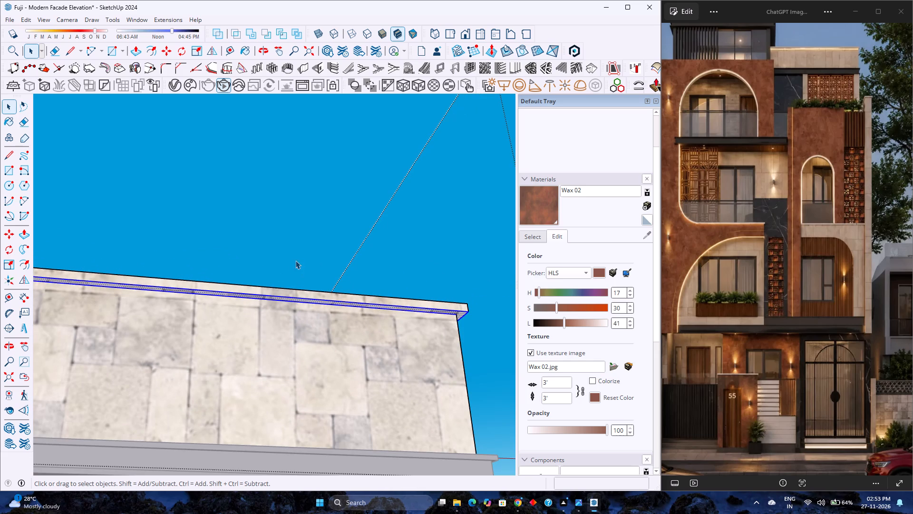
left_click(321, 301)
scroll(494, 340, "up", 2)
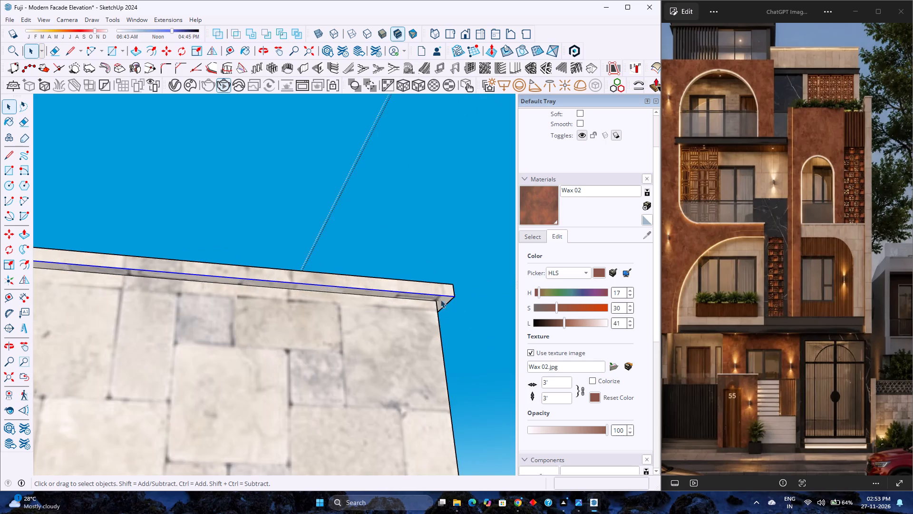
scroll(430, 295, "up", 6)
middle_click_drag(428, 304, 311, 305, "shift")
key("l")
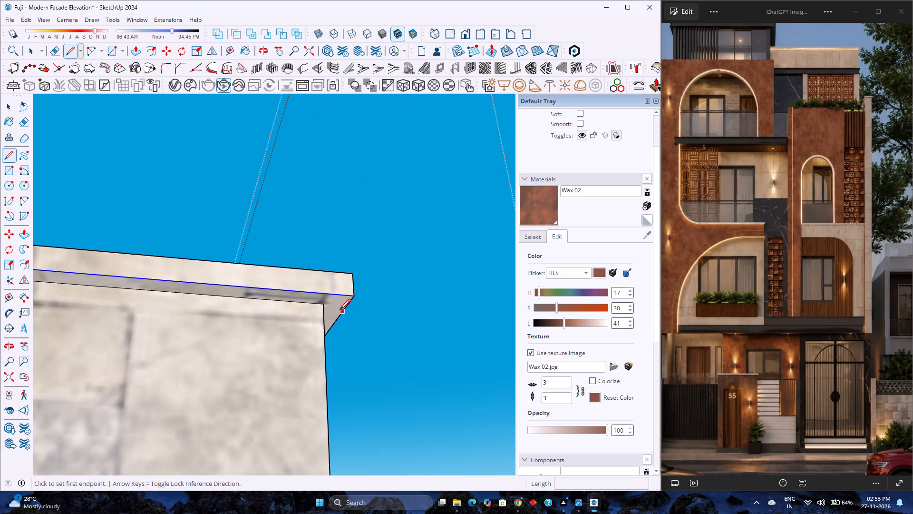
left_click(324, 305)
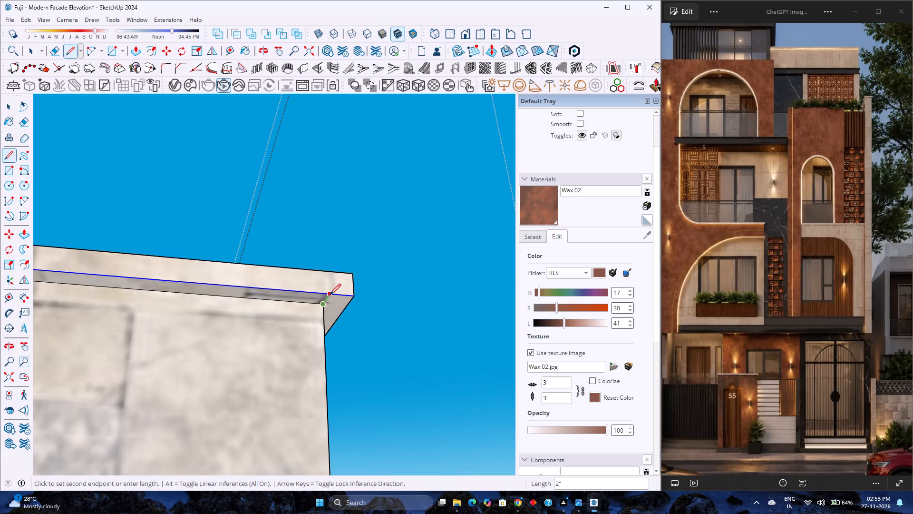
left_click(330, 295)
Offset the long underside face of the parapet coping inward by 0.5".
key("space")
left_click(317, 302)
scroll(315, 301, "down", 3)
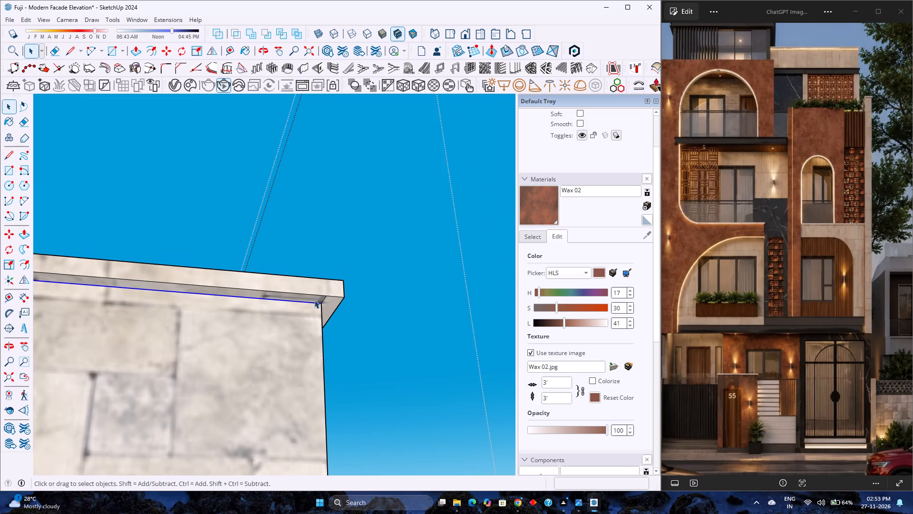
scroll(314, 297, "down", 3)
scroll(311, 298, "up", 6)
left_click(311, 298)
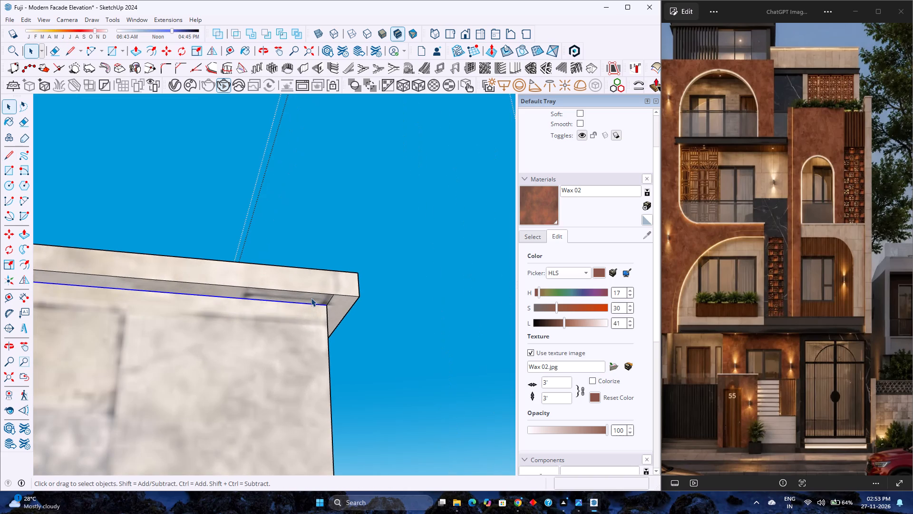
scroll(311, 298, "down", 4)
middle_click_drag(225, 297, 455, 309, "shift")
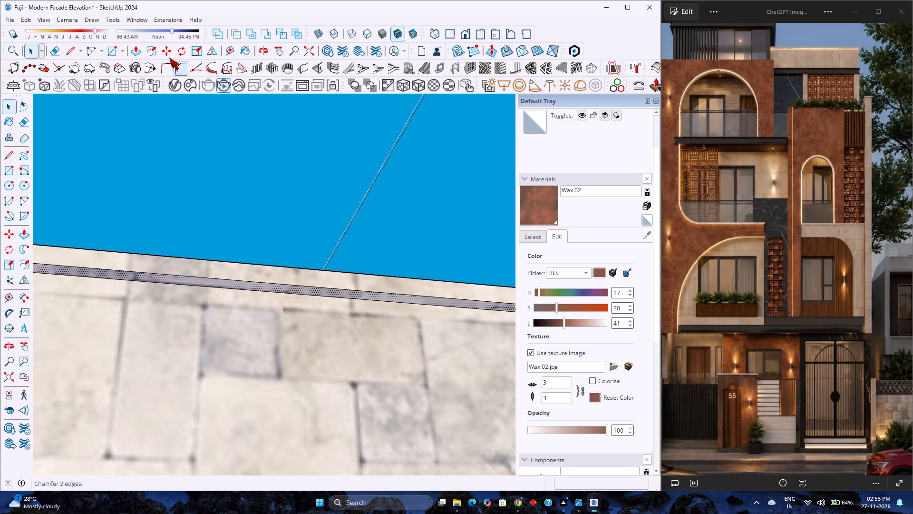
left_click(148, 50)
left_click(184, 292)
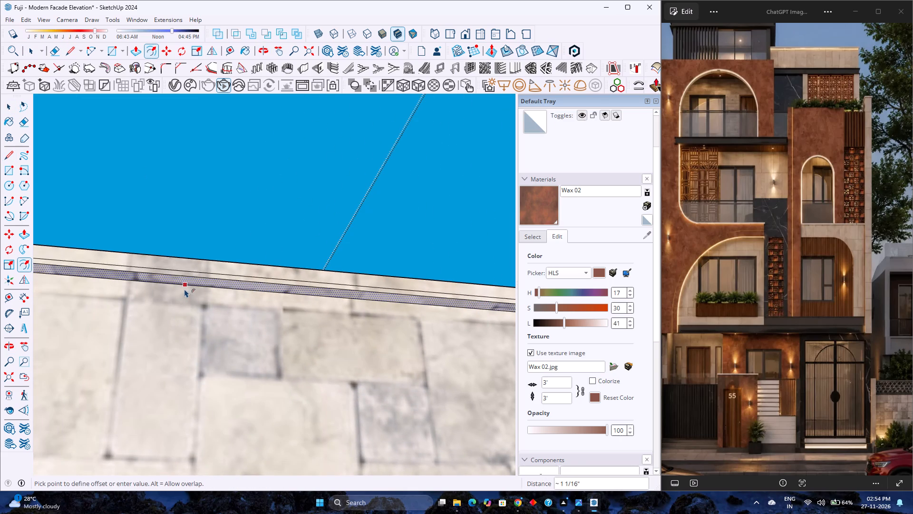
scroll(187, 284, "up", 8)
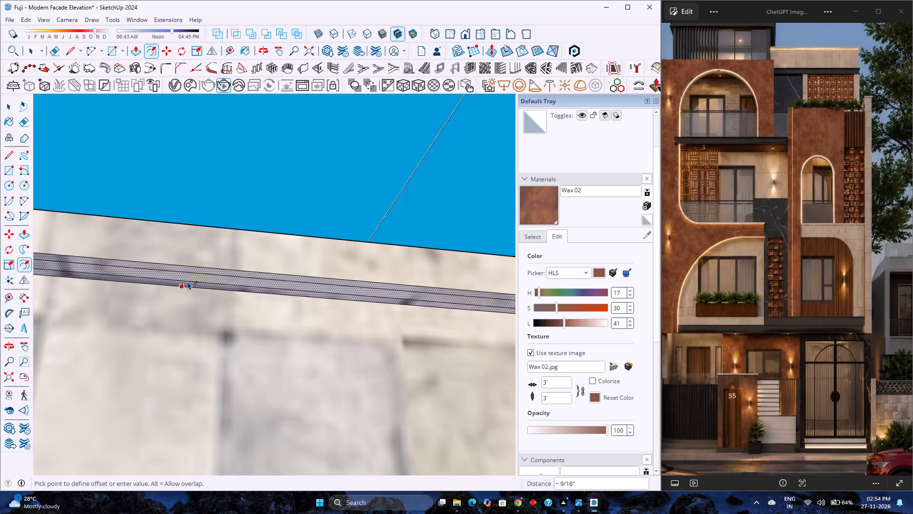
type("0.5")
key("Return")
Copy the inner strip face of the coping underside 6" straight up and make the copy a group.
key("space")
left_click(191, 275)
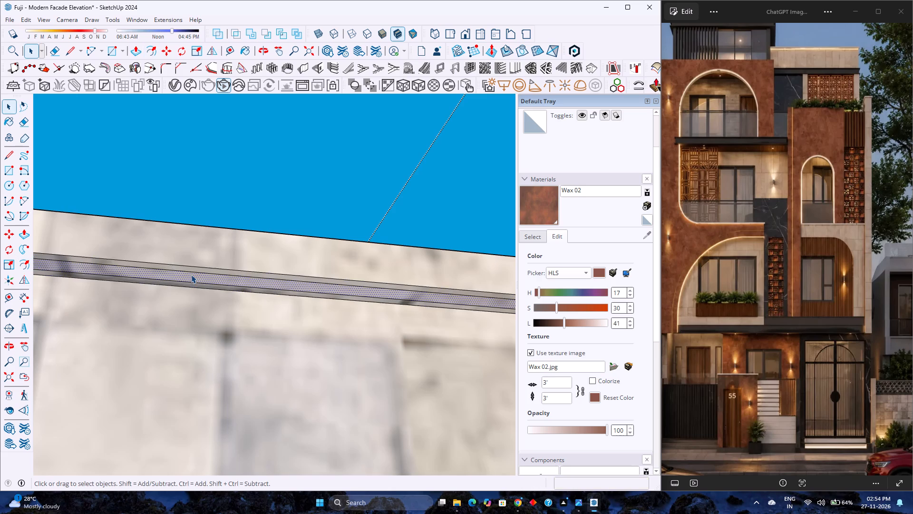
scroll(191, 277, "down", 11)
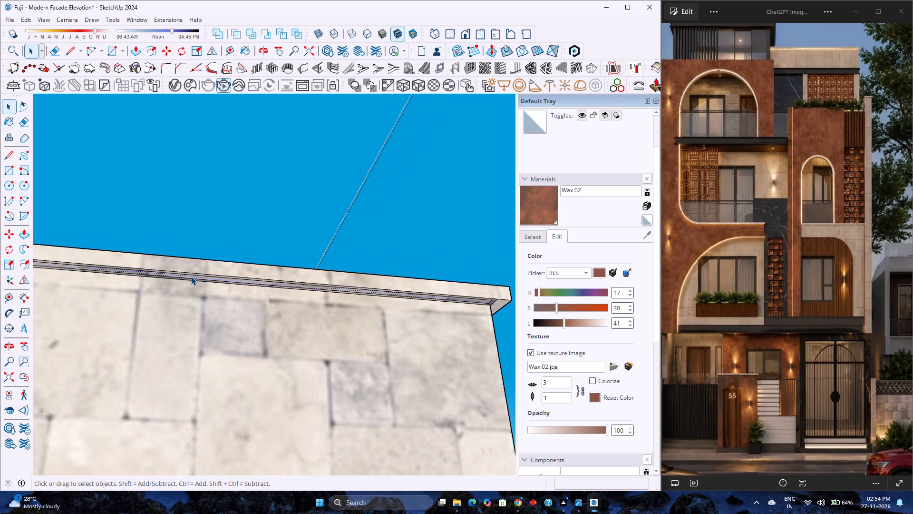
scroll(191, 277, "down", 2)
scroll(455, 297, "up", 9)
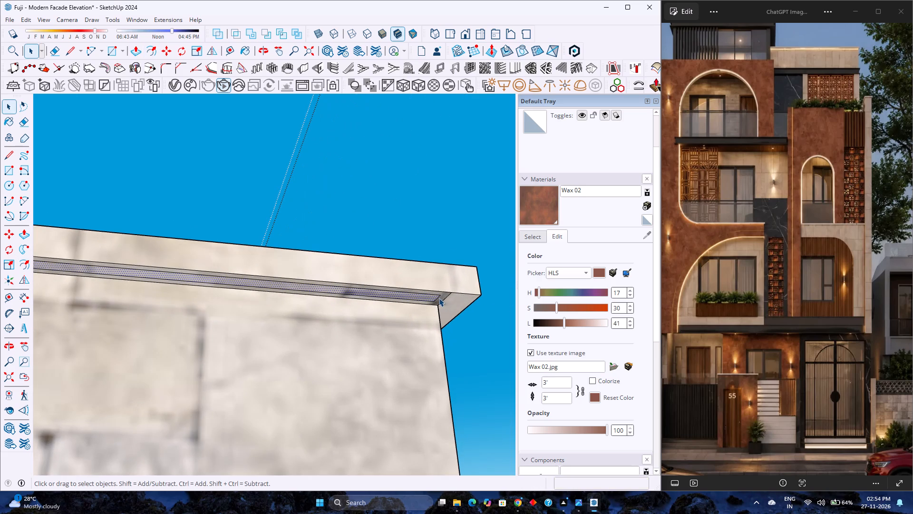
key("m")
scroll(437, 304, "up", 4)
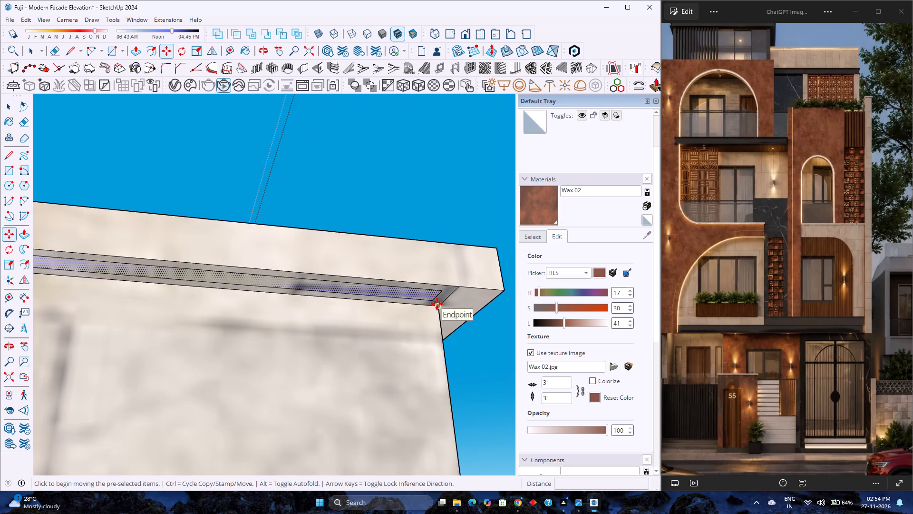
left_click(430, 301)
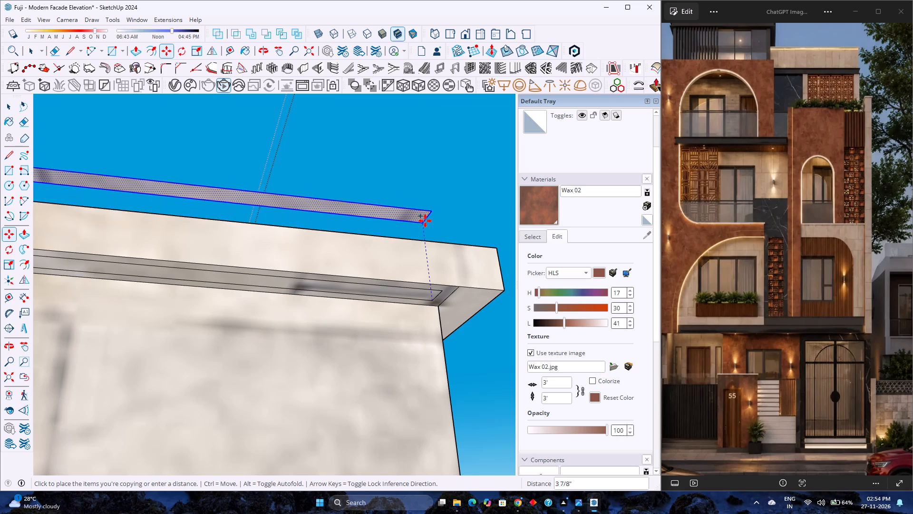
key("Up")
key("6")
key("Return")
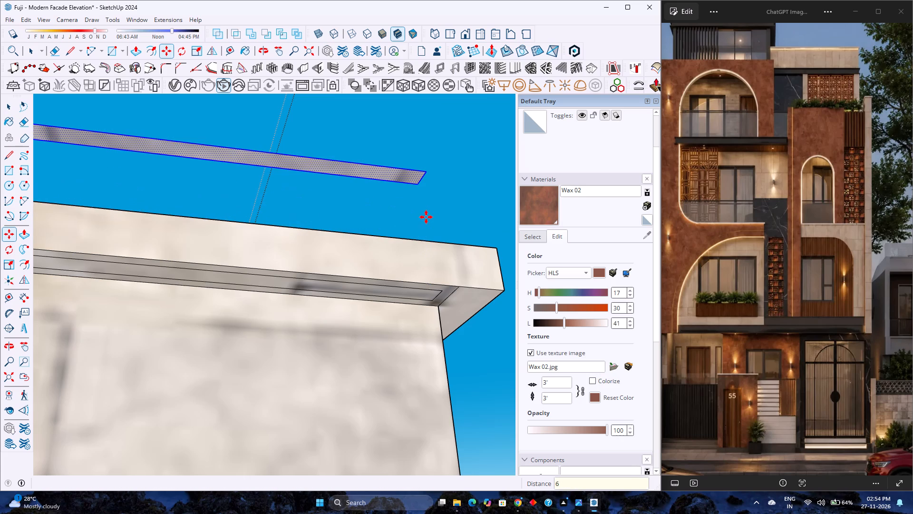
right_click(403, 180)
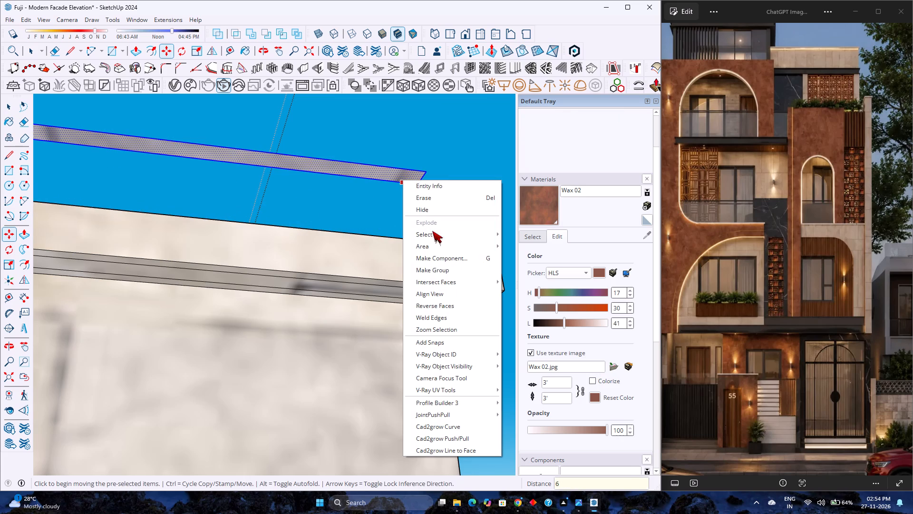
left_click(440, 270)
Recess the original inner strip face 0.25" into the coping underside with Push/Pull.
key("p")
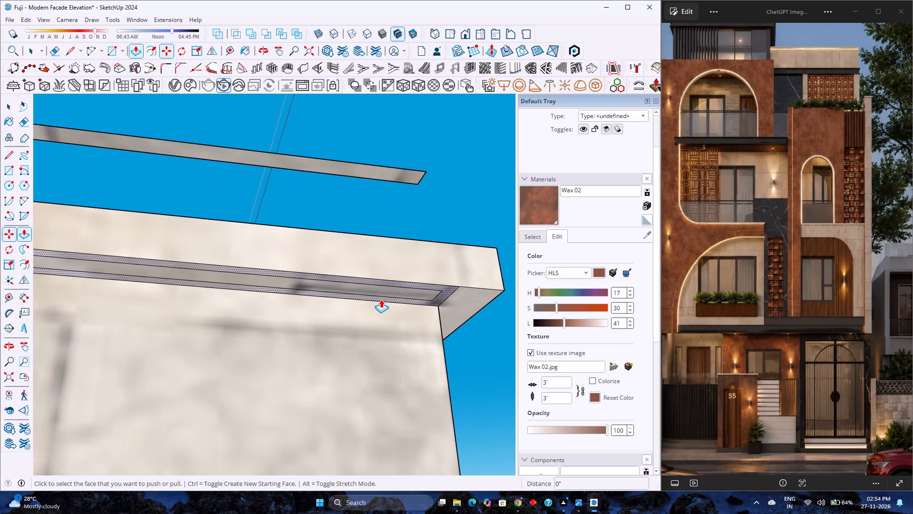
left_click(388, 291)
type("0.25")
key("Return")
Open the copied strip group, extrude its face 0.25" with Push/Pull, and leave the group.
key("space")
double_click(398, 175)
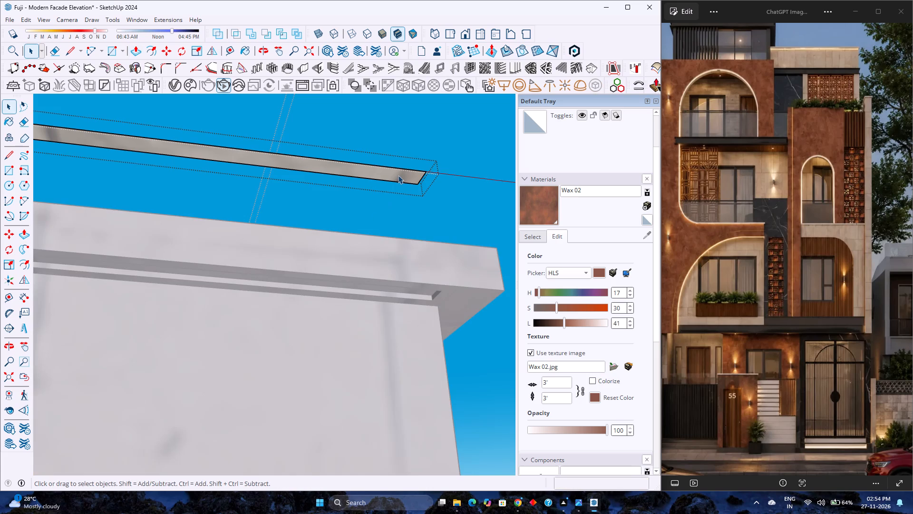
key("p")
left_click(398, 175)
type("0.")
key("2")
key("5")
key("Return")
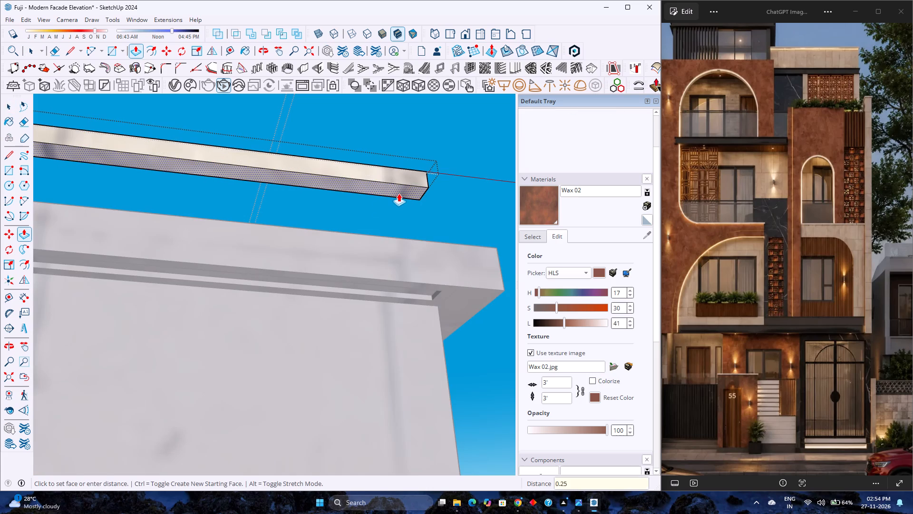
key("space")
left_click(436, 205)
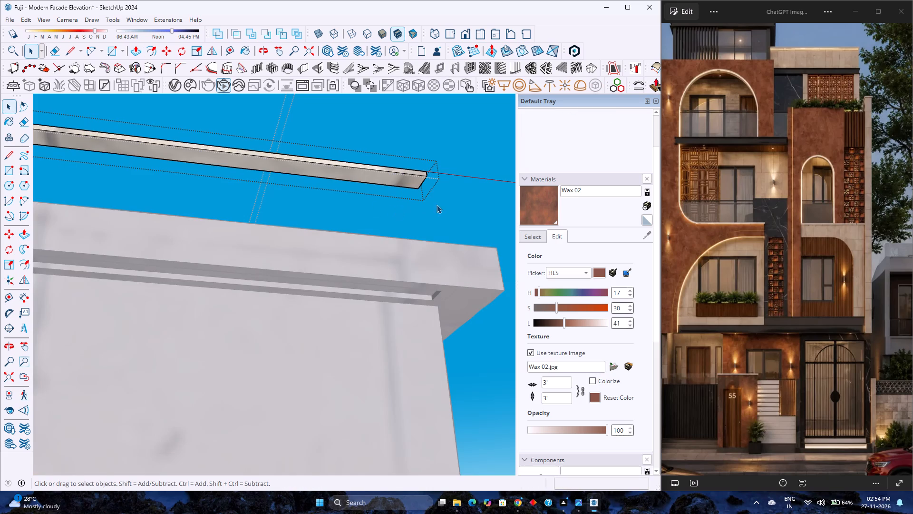
Move the strip group 6" down vertically, then 1/4" up to seat it in the coping's recess.
left_click(416, 182)
key("m")
left_click(426, 178)
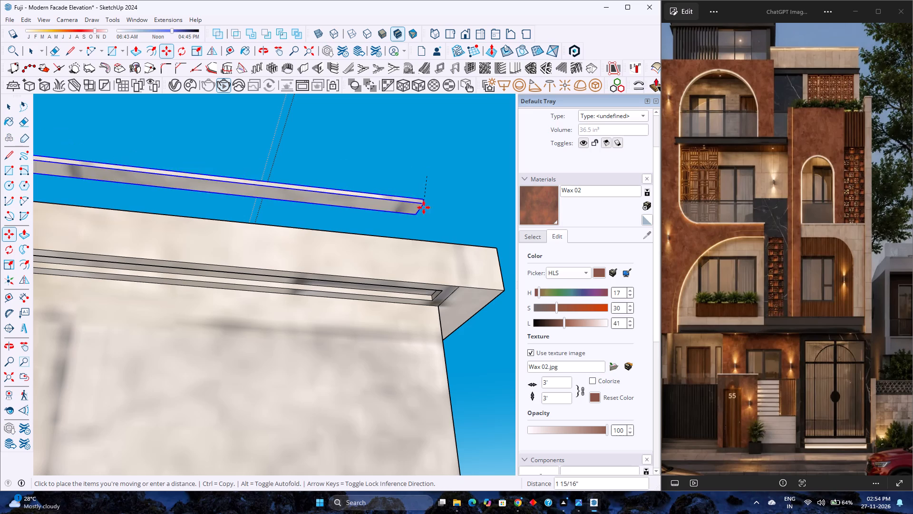
key("Up")
key("6")
key("Return")
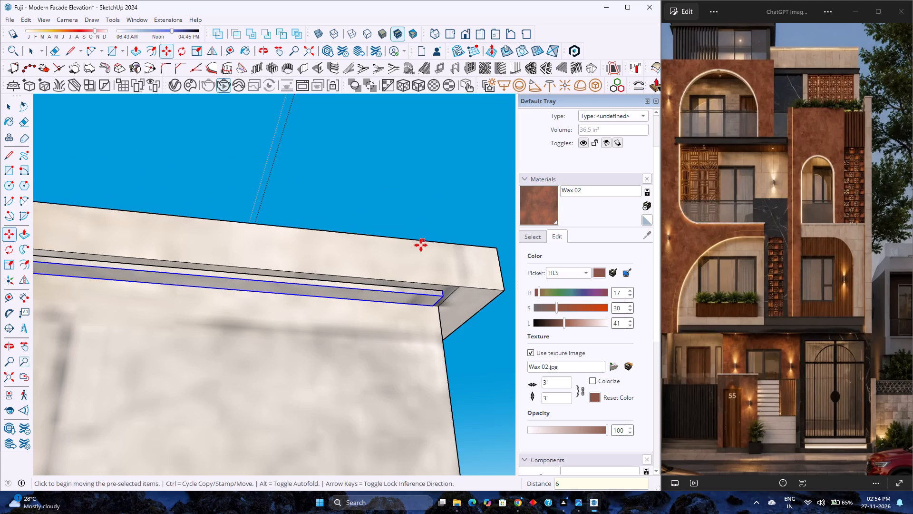
scroll(442, 301, "up", 5)
left_click(443, 294)
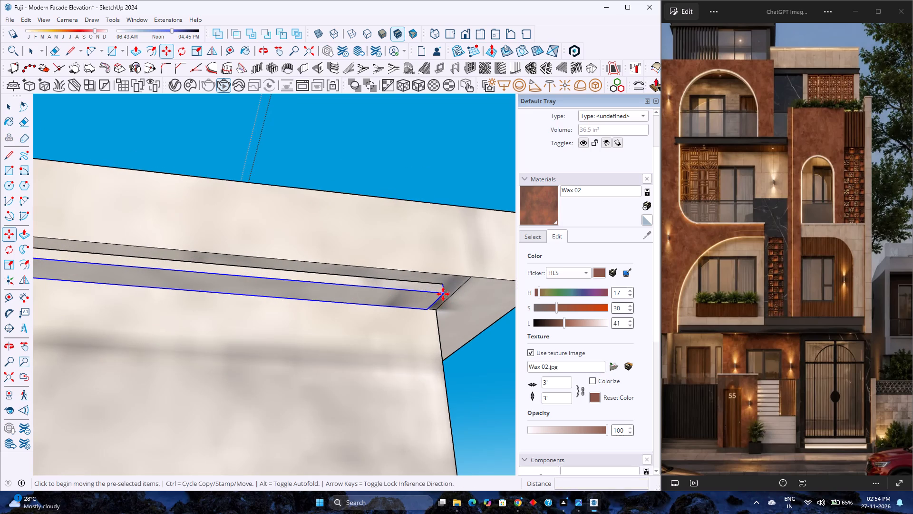
key("Up")
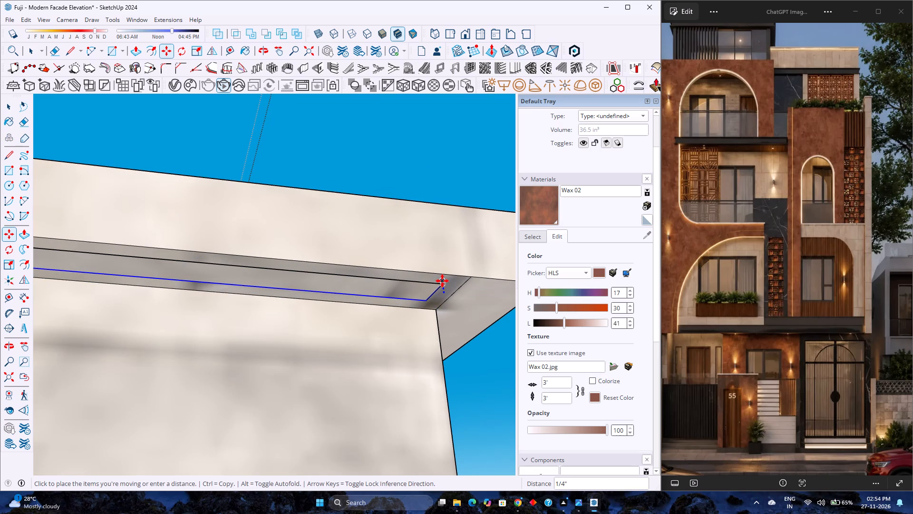
left_click(442, 281)
key("space")
Try to apply the V-Ray Wall Light emissive material to the whole strip group seated in the coping's underside.
left_click(427, 290)
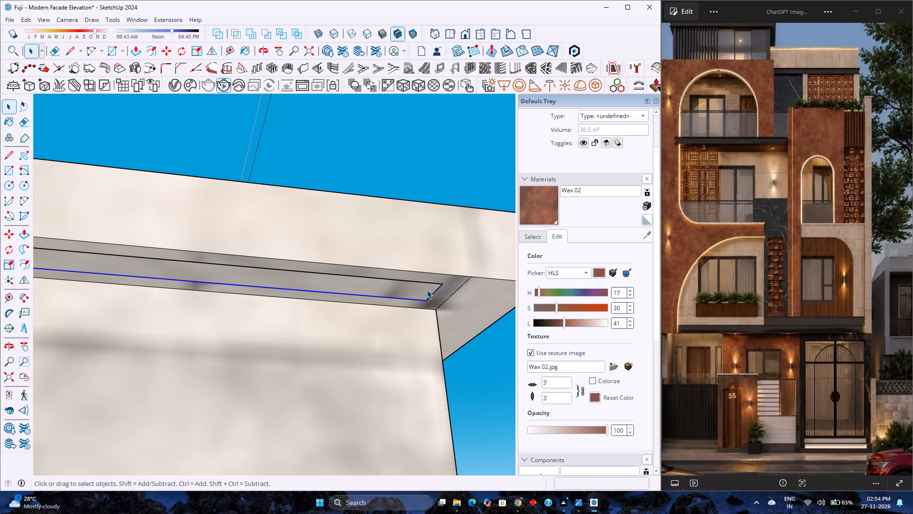
left_click(177, 89)
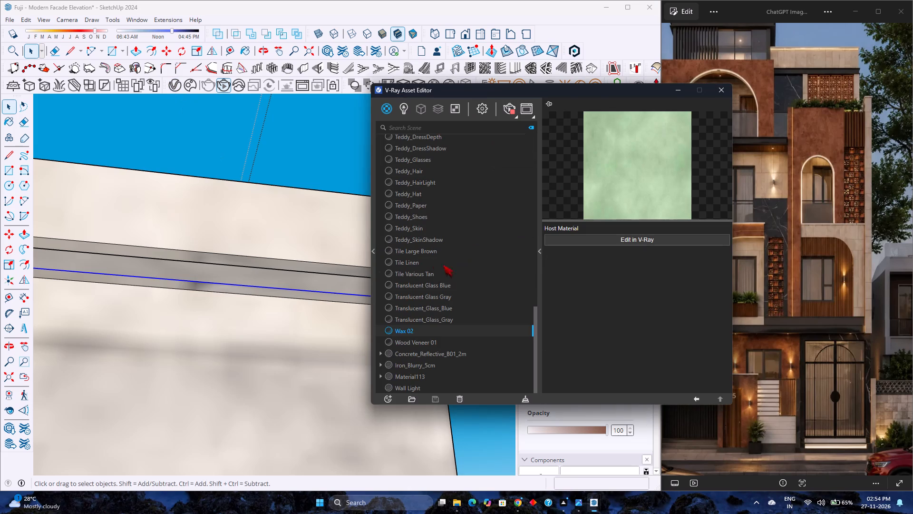
scroll(414, 323, "down", 2)
left_click(418, 387)
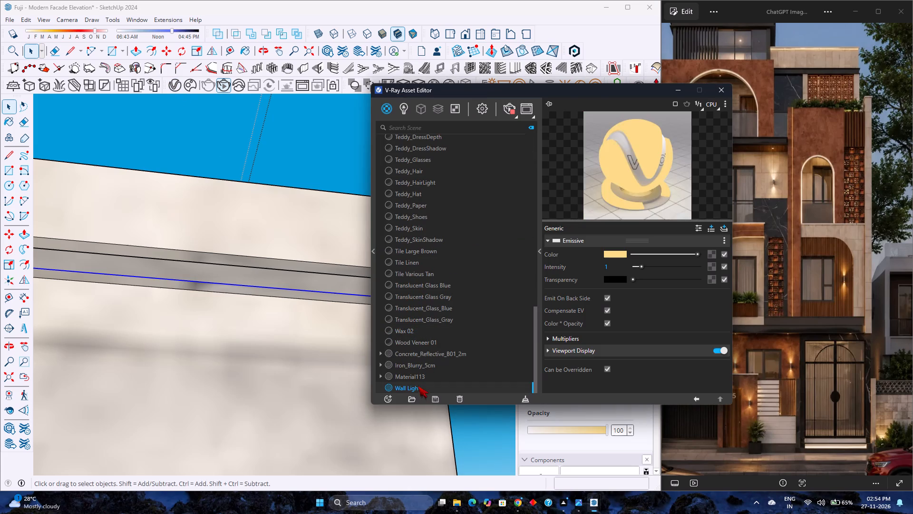
right_click(406, 386)
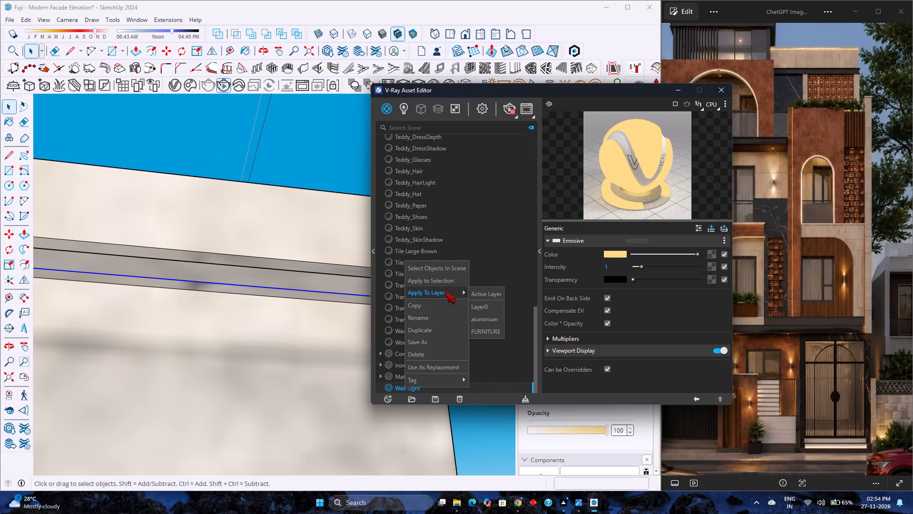
left_click(439, 282)
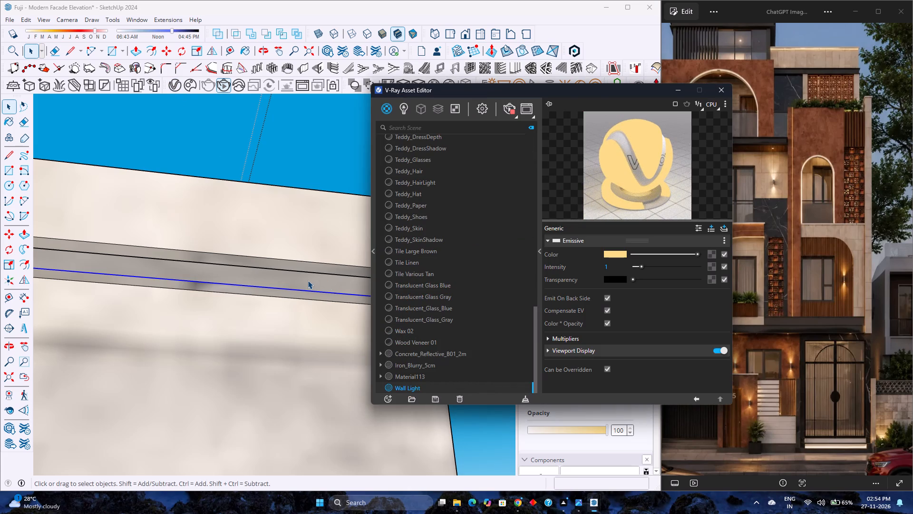
left_click(310, 282)
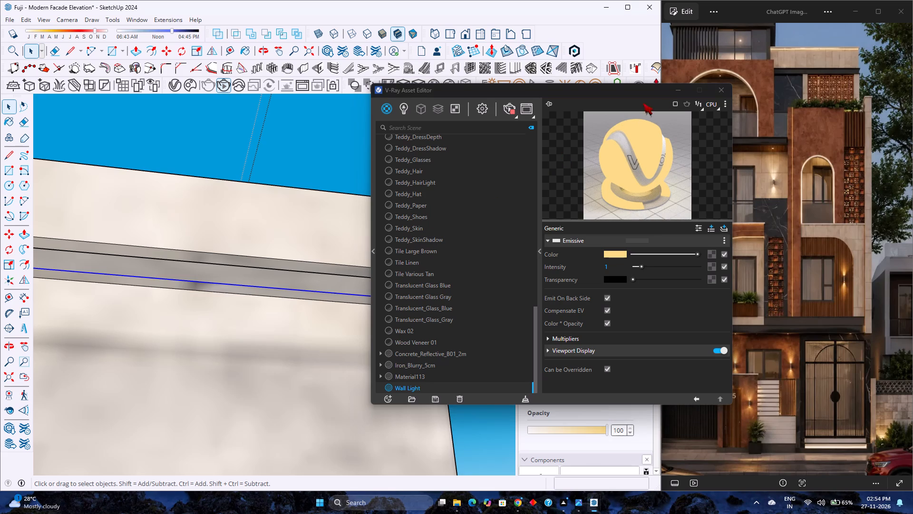
left_click_drag(622, 92, 722, 79)
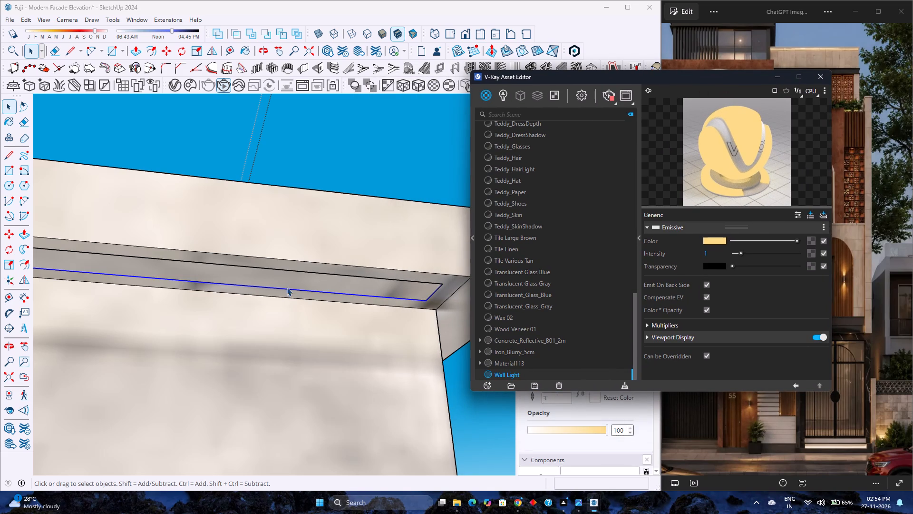
double_click(293, 278)
key("Escape")
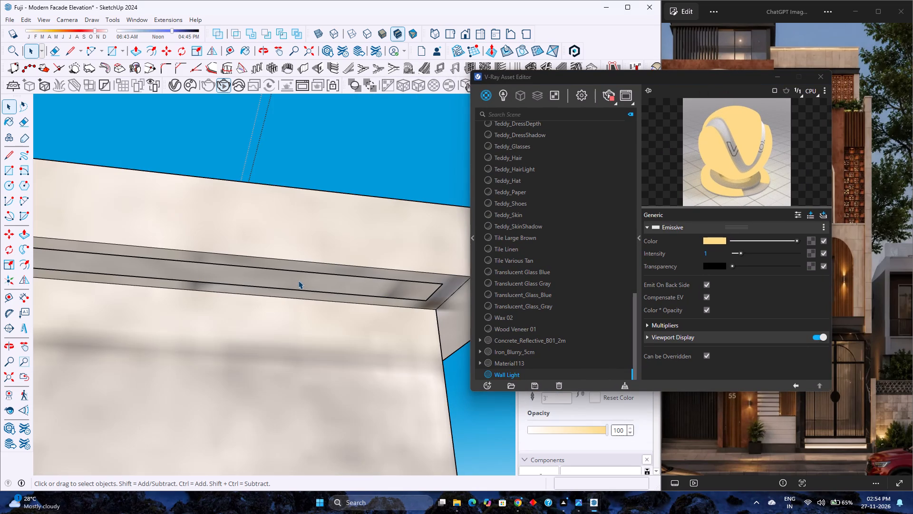
left_click(298, 280)
scroll(339, 290, "down", 1)
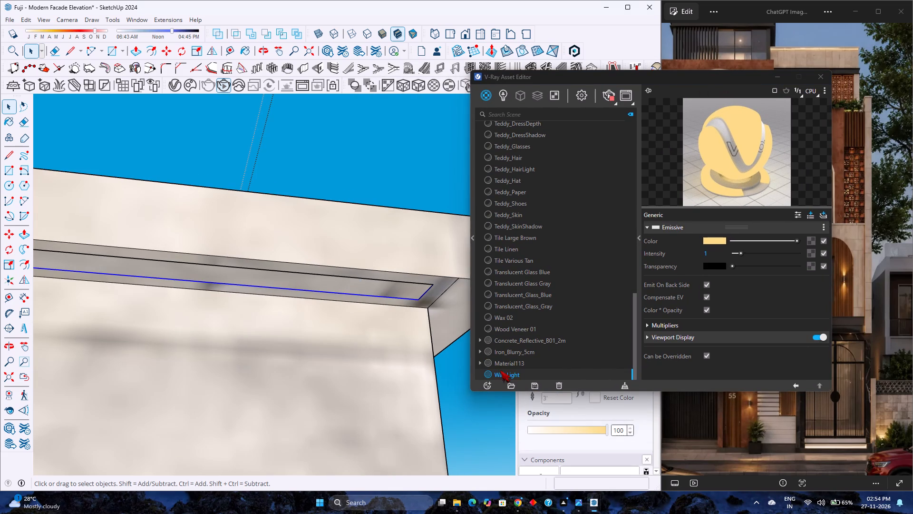
right_click(500, 374)
left_click(523, 267)
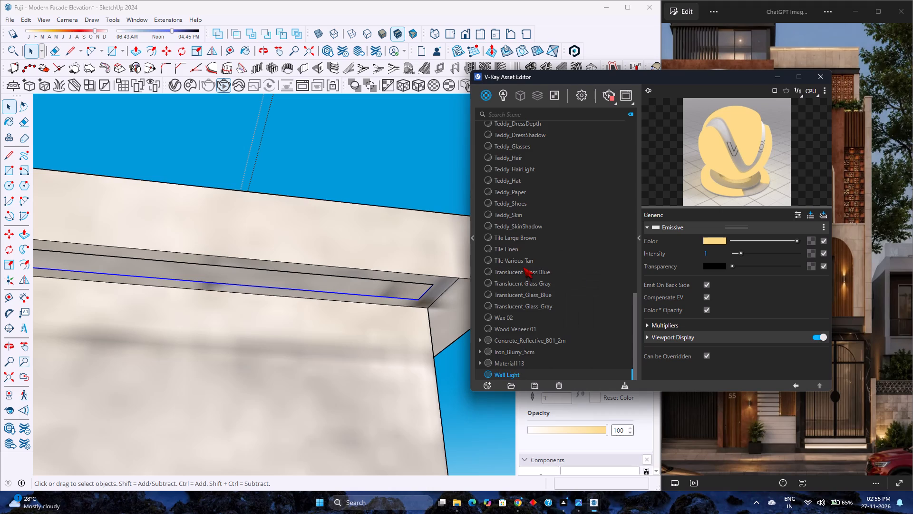
Open the strip group under the parapet coping, apply the Wall Light material to all its faces, and leave the group.
triple_click(376, 289)
triple_click(376, 288)
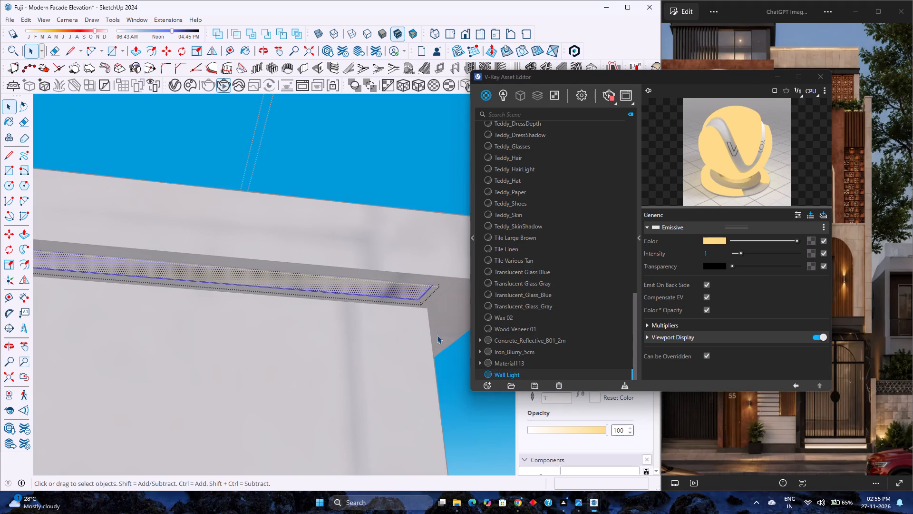
right_click(512, 374)
left_click(546, 265)
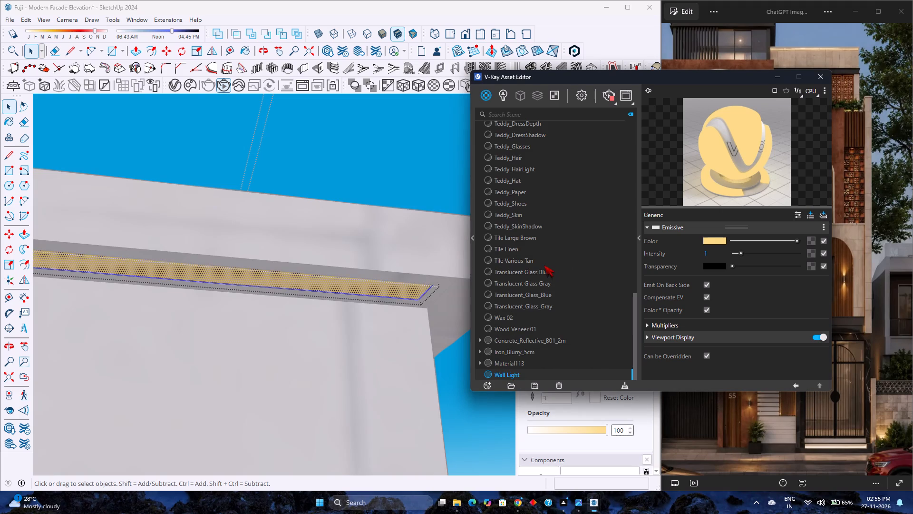
scroll(372, 313, "down", 2)
key("Escape")
left_click(358, 195)
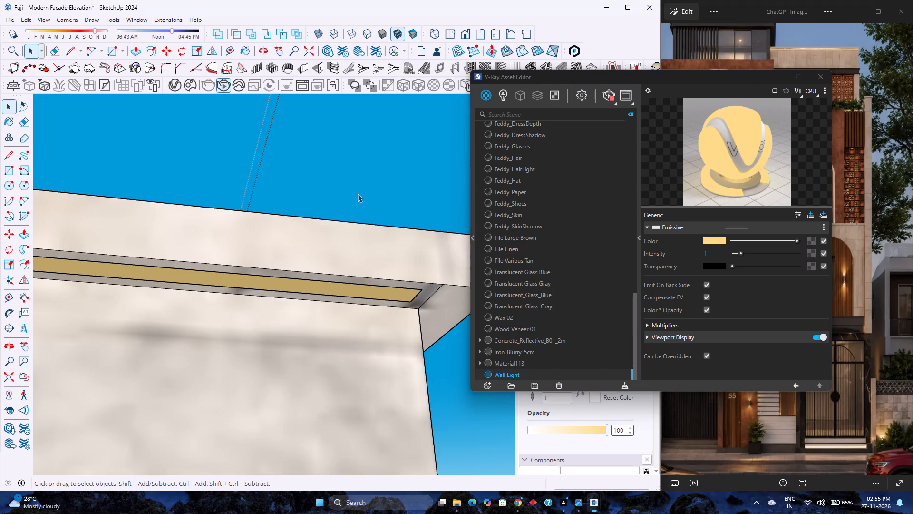
scroll(358, 194, "down", 6)
middle_click_drag(361, 192, 381, 266)
scroll(381, 264, "down", 5)
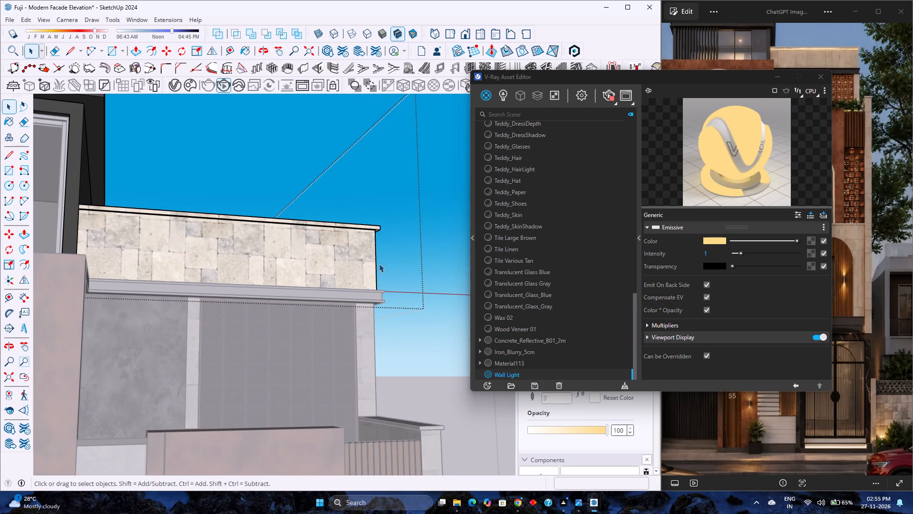
scroll(379, 264, "down", 4)
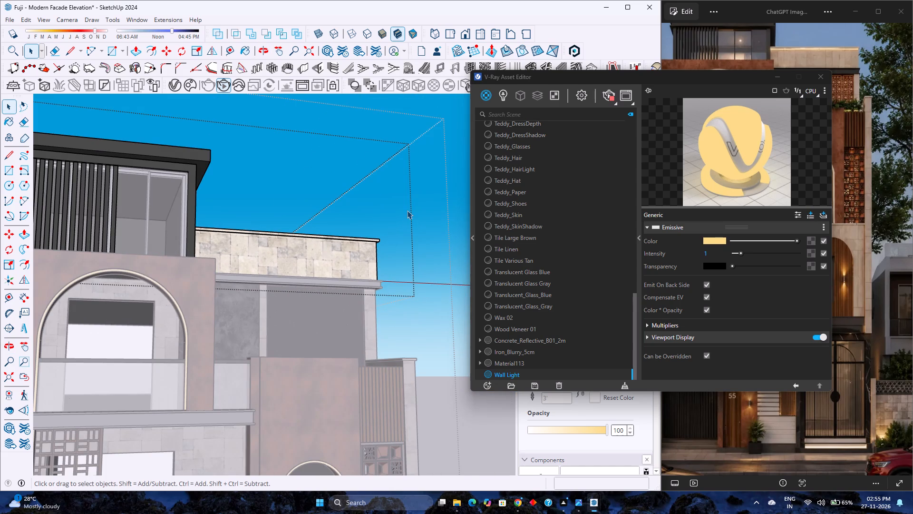
left_click(407, 210)
left_click(829, 78)
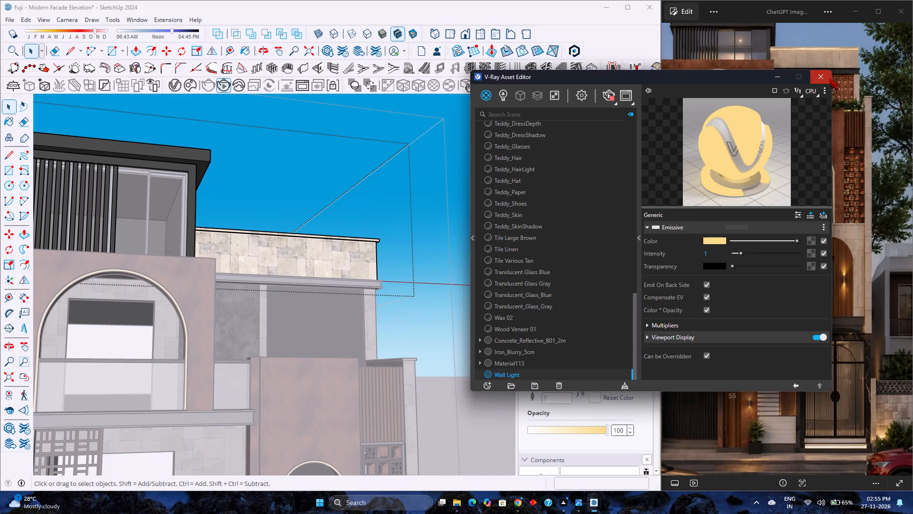
scroll(420, 248, "down", 4)
left_click(487, 227)
Examine the textured facade and its balconies, arches and parapet from both sides.
scroll(466, 232, "down", 3)
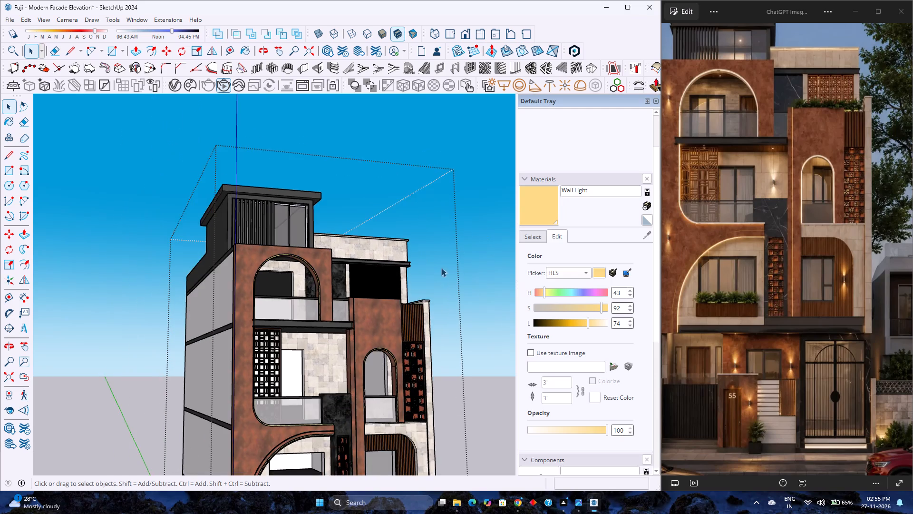
middle_click_drag(438, 270, 289, 319)
scroll(365, 289, "down", 3)
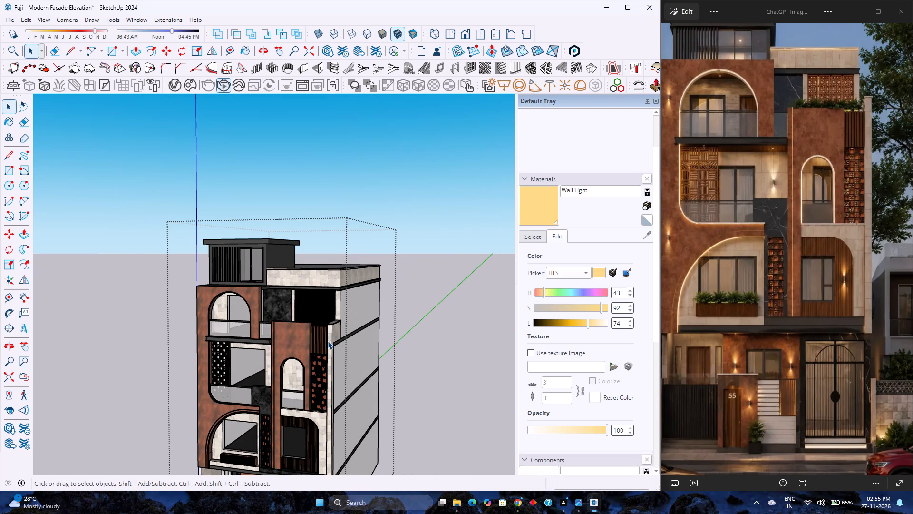
scroll(328, 341, "up", 3)
scroll(287, 378, "up", 7)
scroll(287, 379, "down", 4)
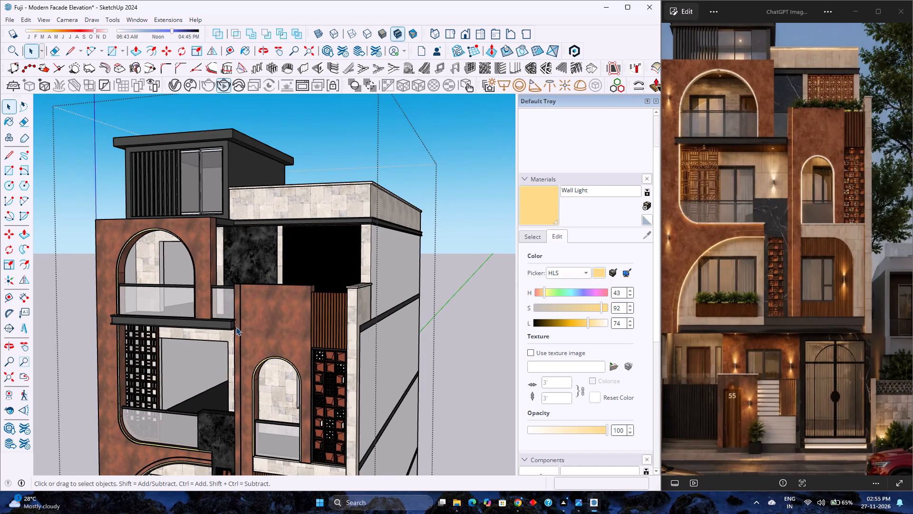
scroll(147, 345, "up", 4)
middle_click_drag(265, 341, 370, 294)
middle_click(370, 294)
scroll(314, 306, "down", 4)
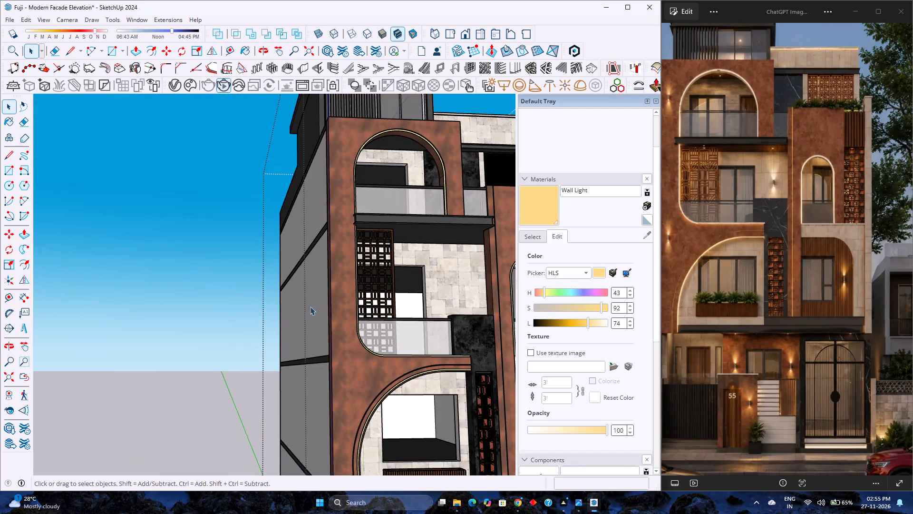
scroll(310, 306, "down", 4)
middle_click_drag(369, 313, 340, 321)
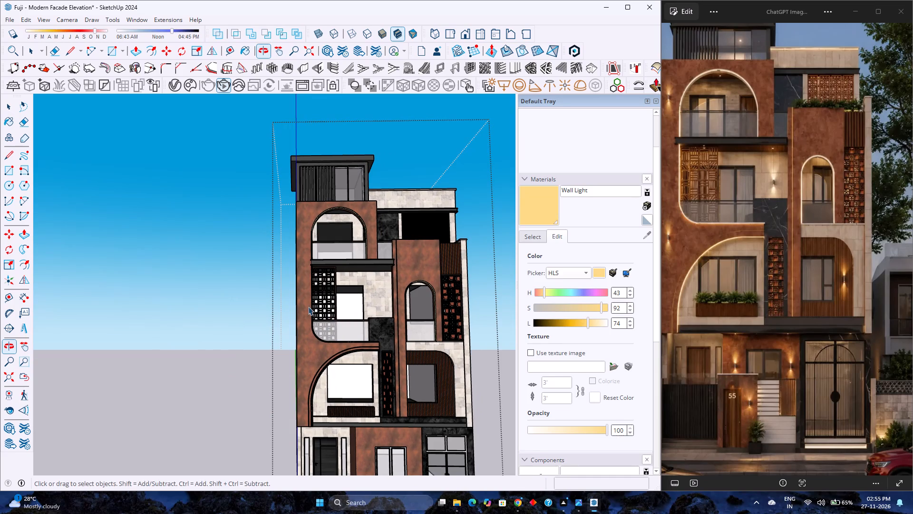
Render the whole facade from the standard front view in V-Ray, review the materials and lighting, and close the render.
left_click(464, 37)
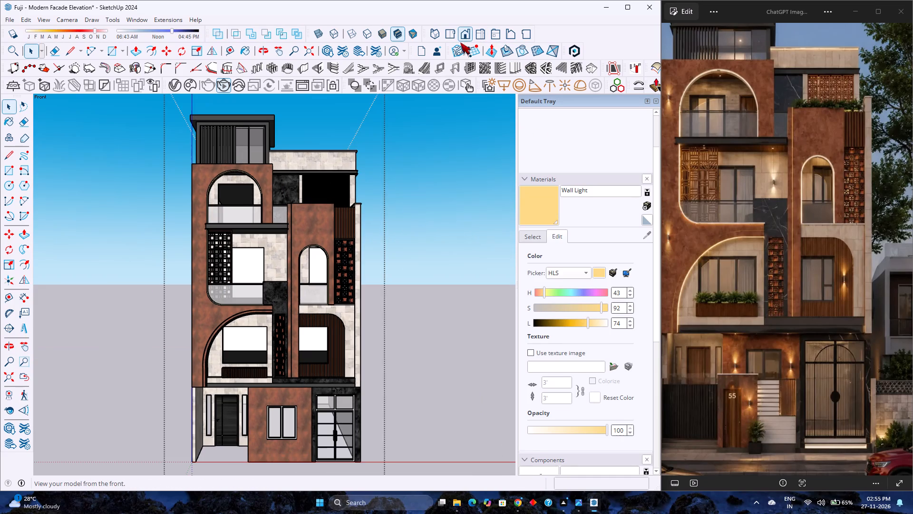
left_click(8, 379)
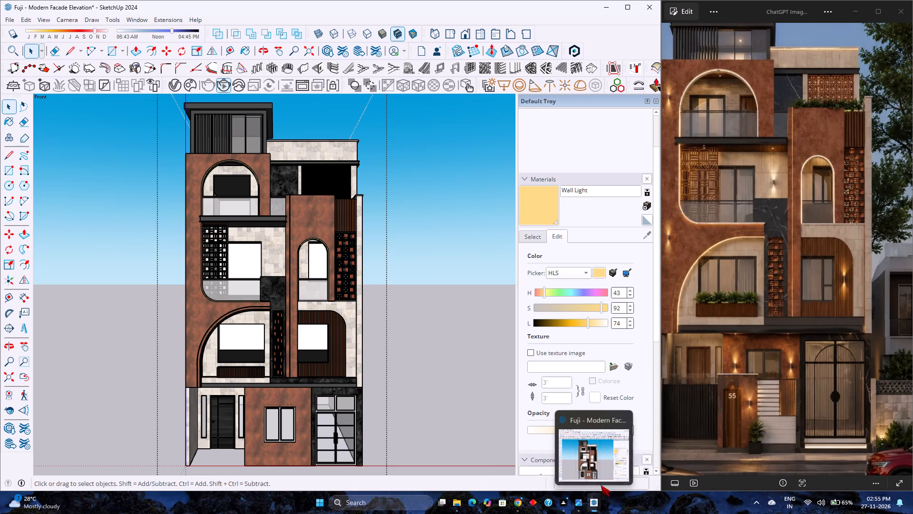
left_click(222, 83)
left_click(224, 89)
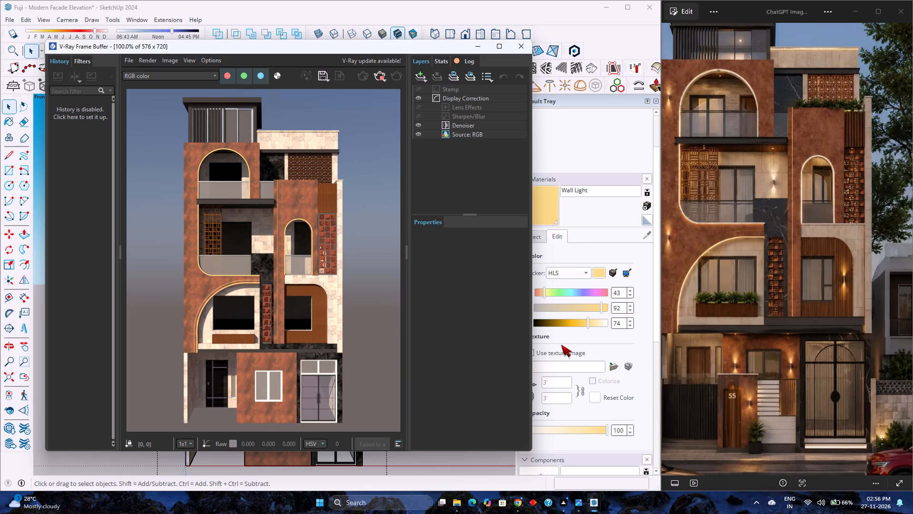
left_click(580, 268)
left_click(602, 245)
left_click(602, 245)
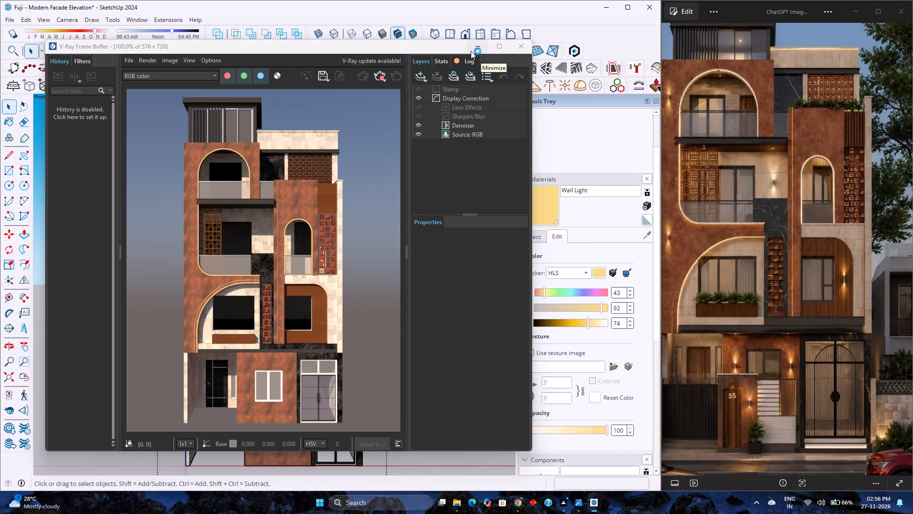
left_click(515, 44)
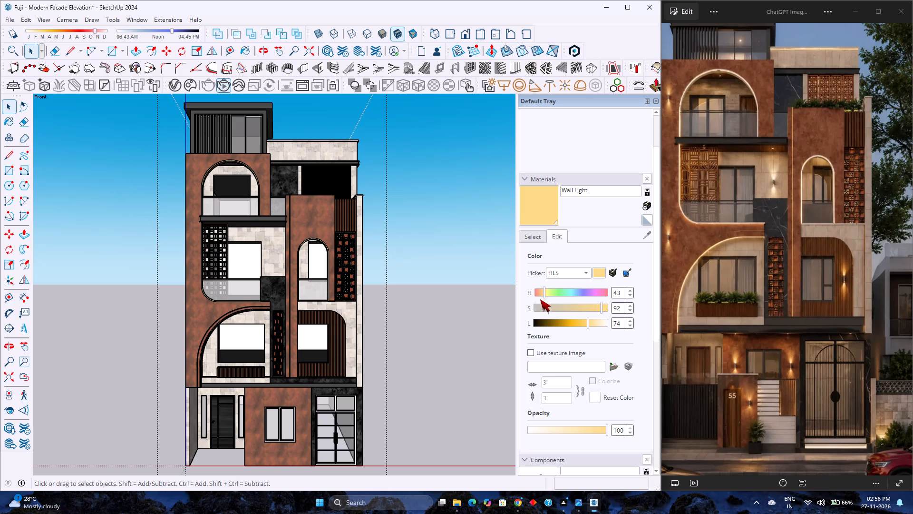
Lighten the in-model Stone Vein Gray material by setting its HLS lightness to 25.
left_click(520, 234)
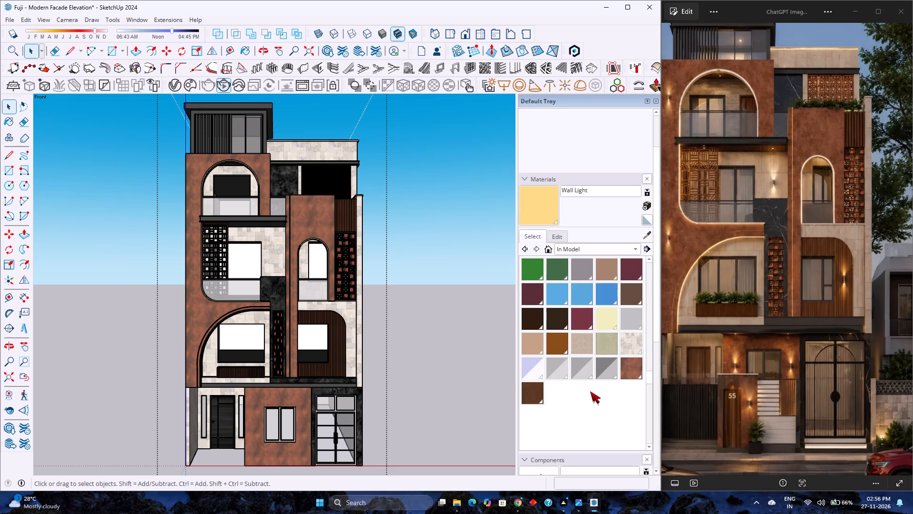
scroll(591, 391, "up", 4)
scroll(591, 391, "down", 2)
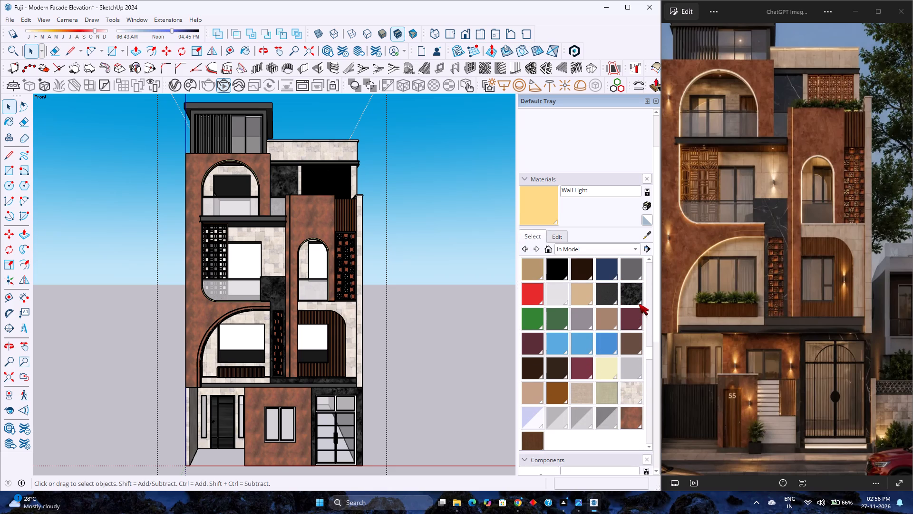
left_click(634, 296)
left_click(551, 233)
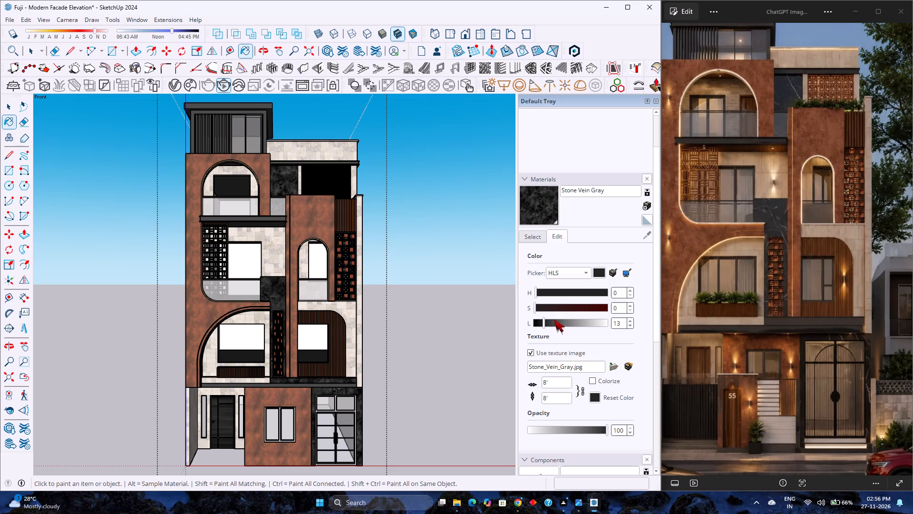
left_click(546, 325)
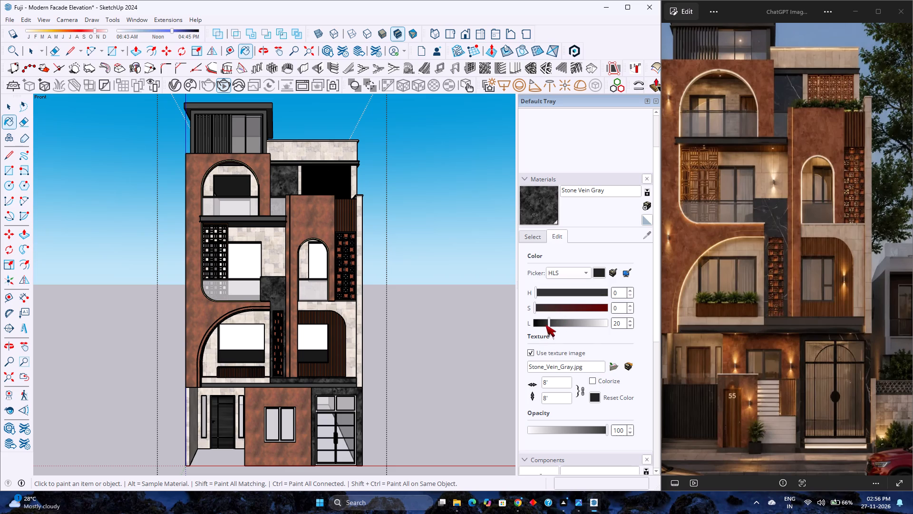
left_click_drag(548, 321, 553, 324)
left_click(553, 324)
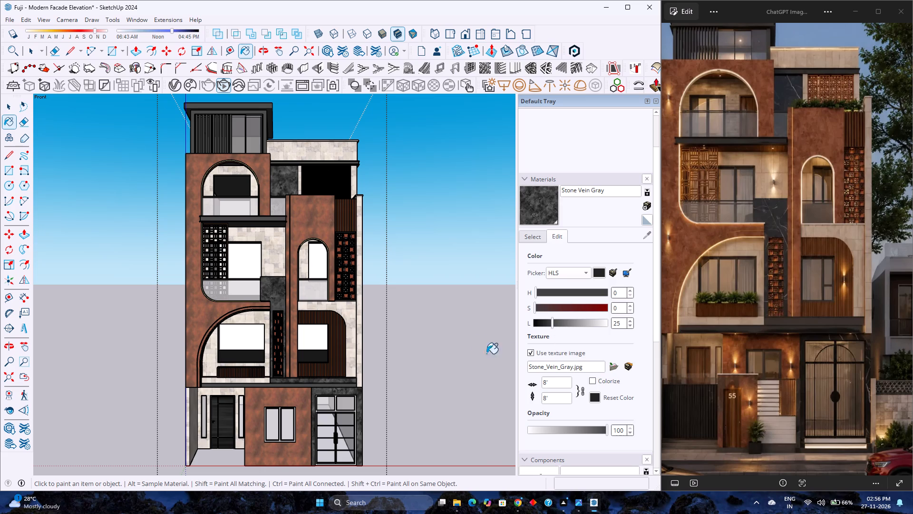
left_click(423, 320)
key("space")
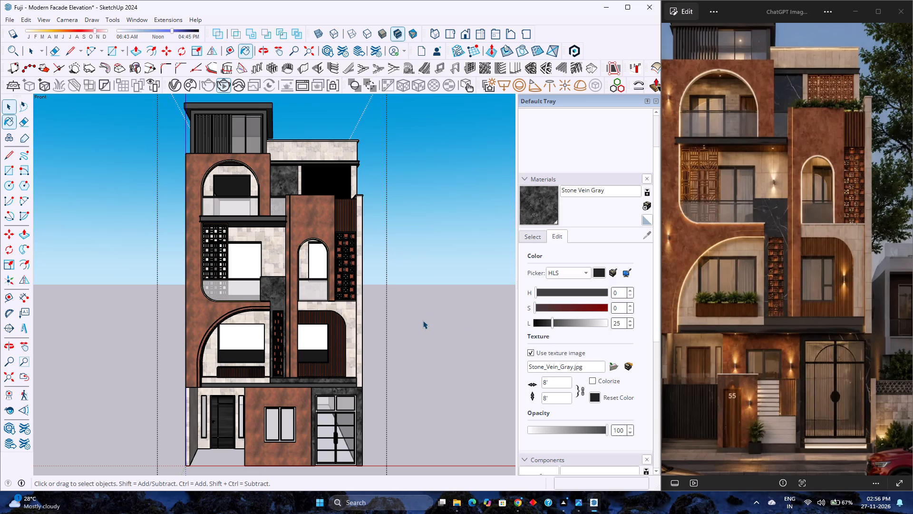
Leave the open facade group and save the model.
scroll(423, 320, "down", 4)
left_click(424, 320)
key("ctrl+s")
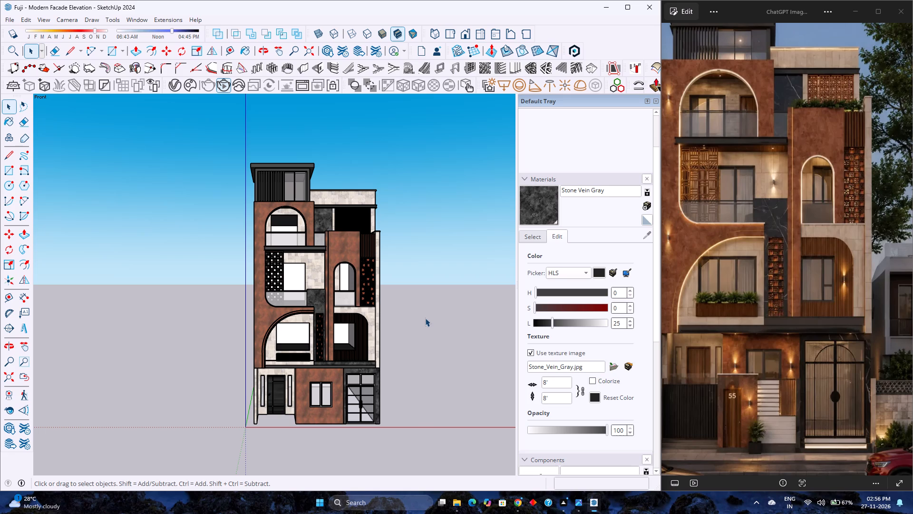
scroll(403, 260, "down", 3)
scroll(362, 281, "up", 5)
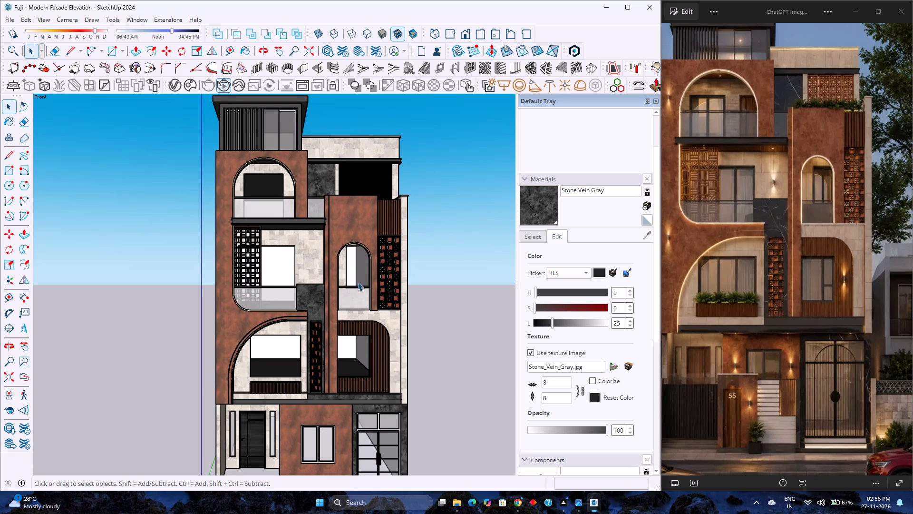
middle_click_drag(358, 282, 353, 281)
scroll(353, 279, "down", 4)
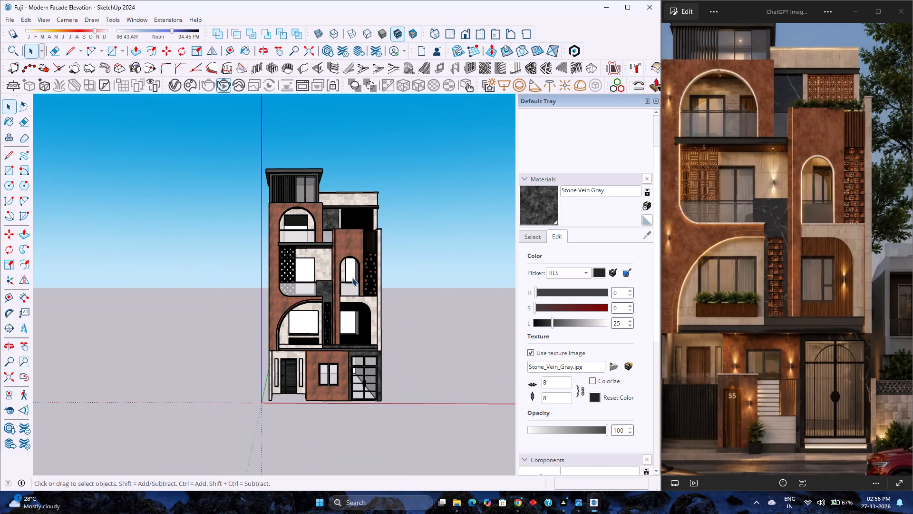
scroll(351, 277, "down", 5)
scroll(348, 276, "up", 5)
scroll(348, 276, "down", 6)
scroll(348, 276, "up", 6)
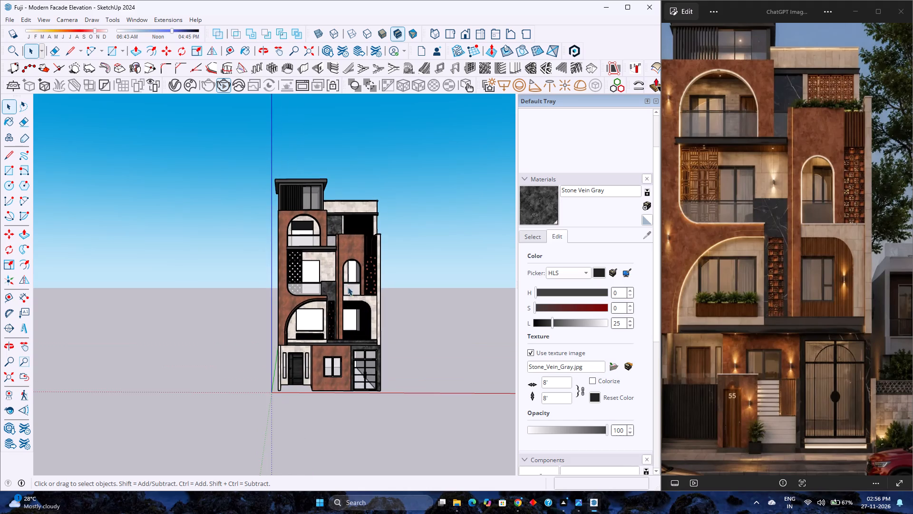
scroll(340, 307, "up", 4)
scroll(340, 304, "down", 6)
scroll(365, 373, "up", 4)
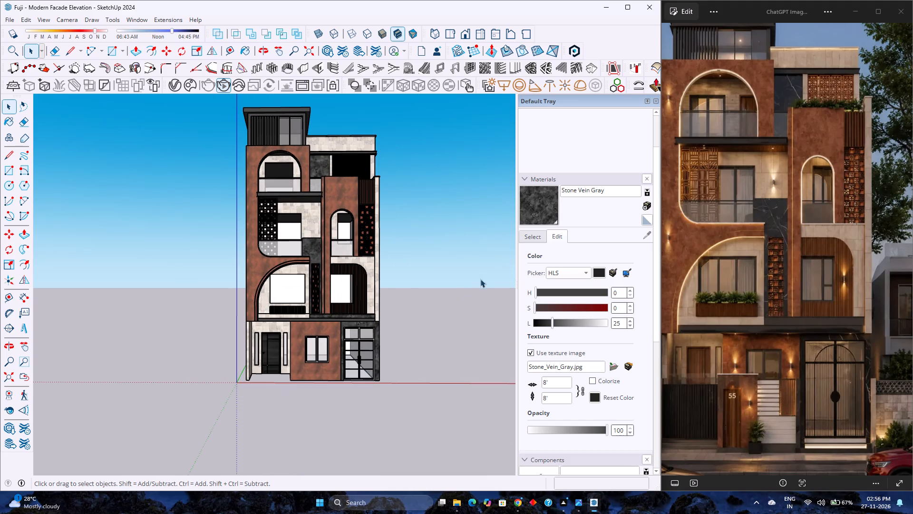
Paint the white outer frame of the ground-floor glass double door with the in-model Steel Brushed Stainless material.
scroll(362, 373, "up", 16)
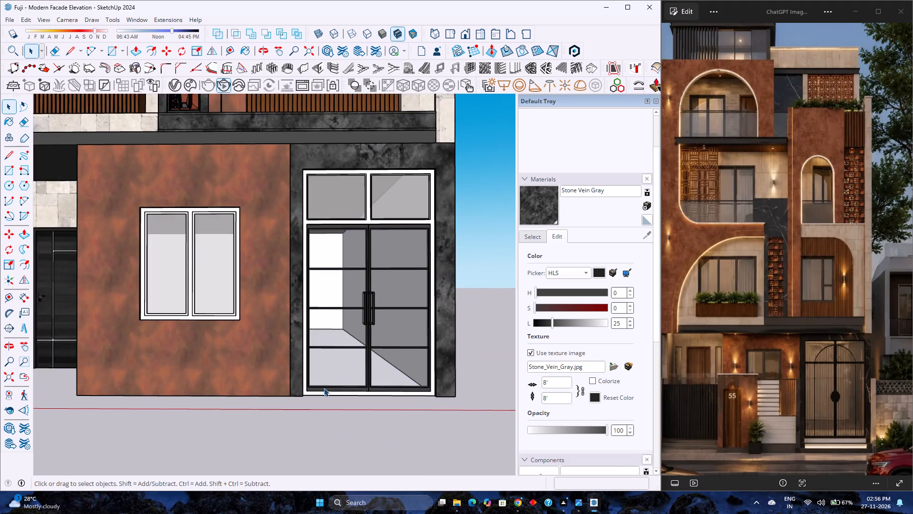
scroll(324, 388, "up", 3)
double_click(307, 395)
scroll(307, 395, "up", 3)
left_click(307, 395)
middle_click_drag(306, 401, 296, 441)
middle_click(296, 441)
double_click(301, 400)
left_click(303, 394)
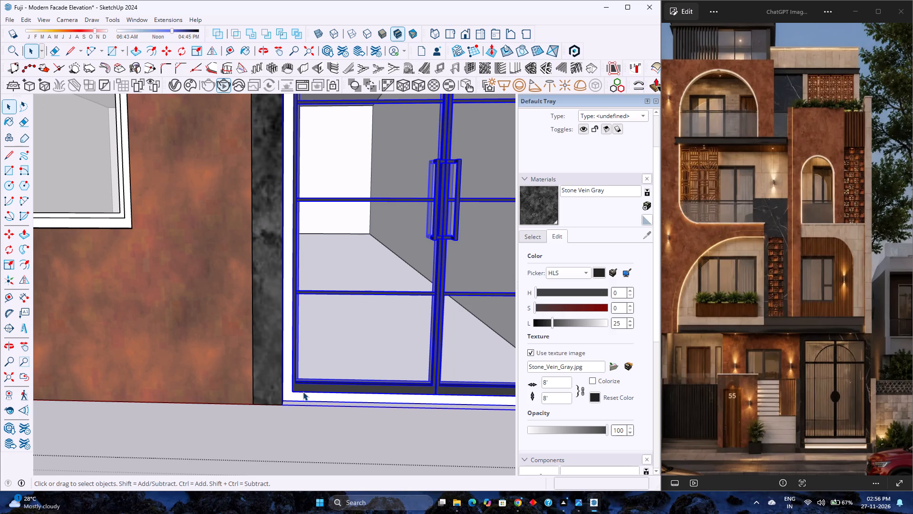
left_click(528, 231)
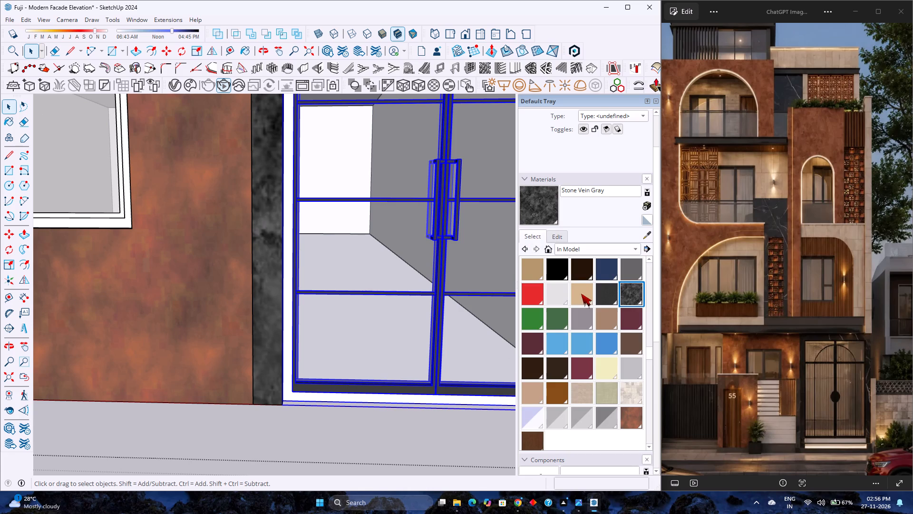
scroll(586, 384, "up", 4)
left_click(553, 366)
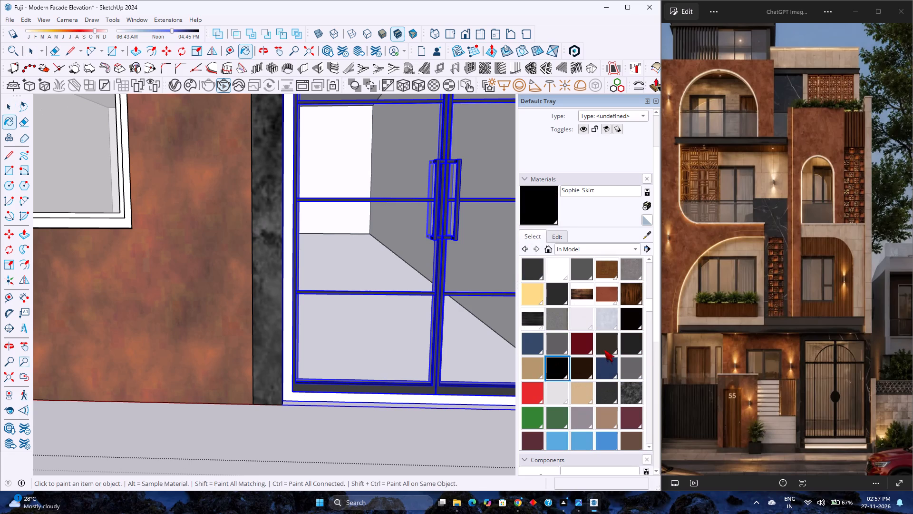
left_click(624, 343)
left_click(604, 344)
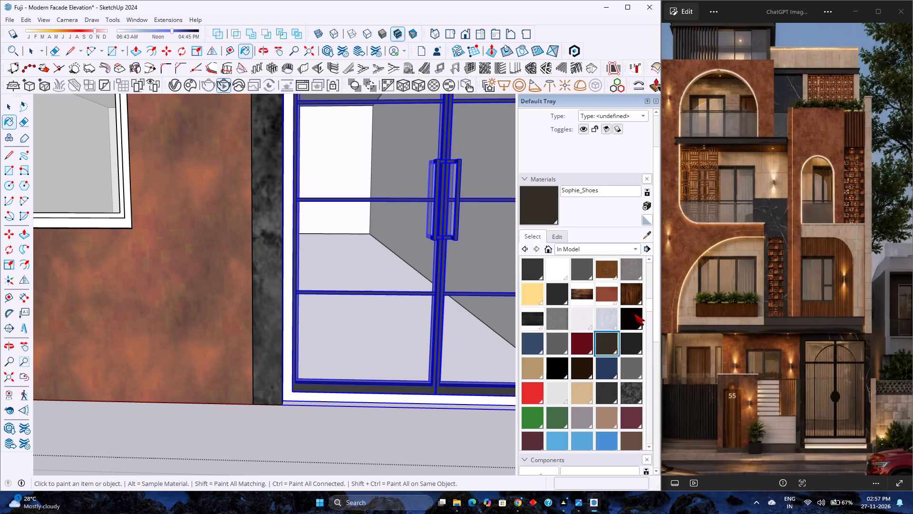
left_click(634, 313)
left_click(637, 271)
scroll(621, 284, "up", 2)
left_click(560, 373)
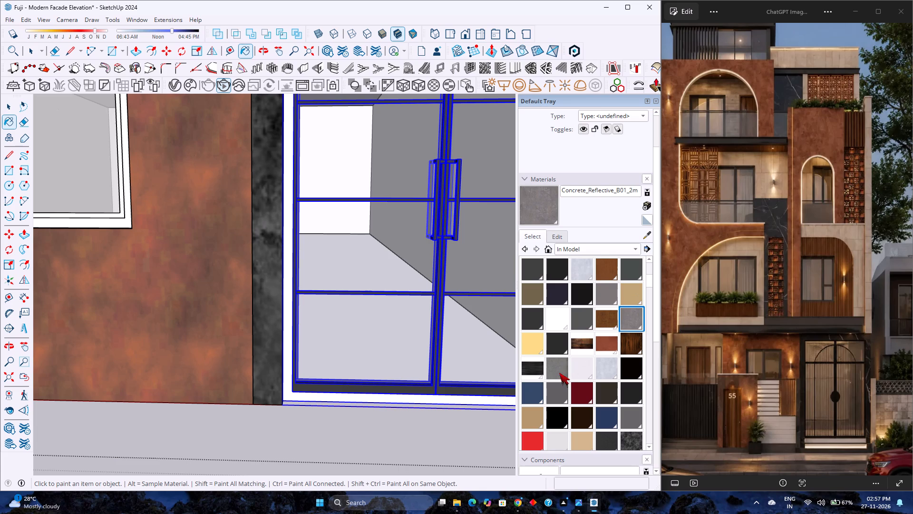
left_click(557, 345)
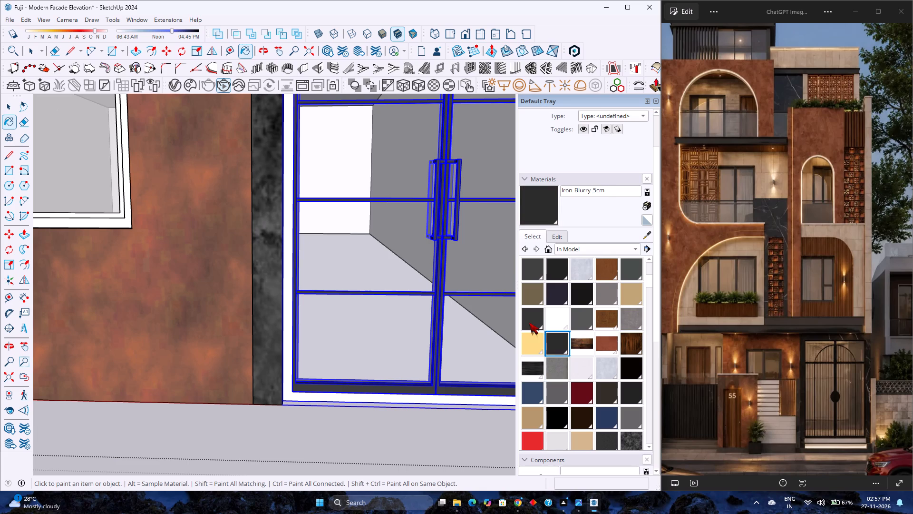
left_click(528, 322)
scroll(566, 304, "up", 5)
left_click(586, 293)
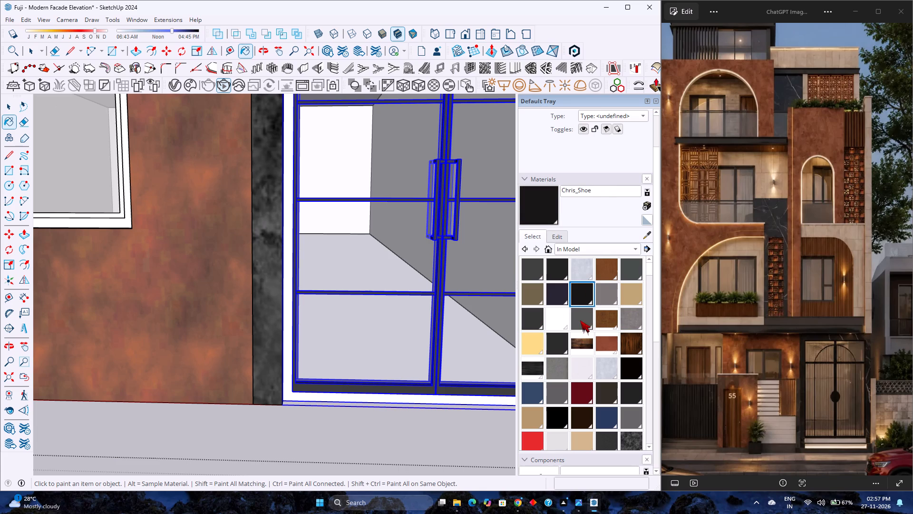
left_click(580, 320)
left_click(608, 298)
left_click(578, 269)
scroll(583, 275, "up", 3)
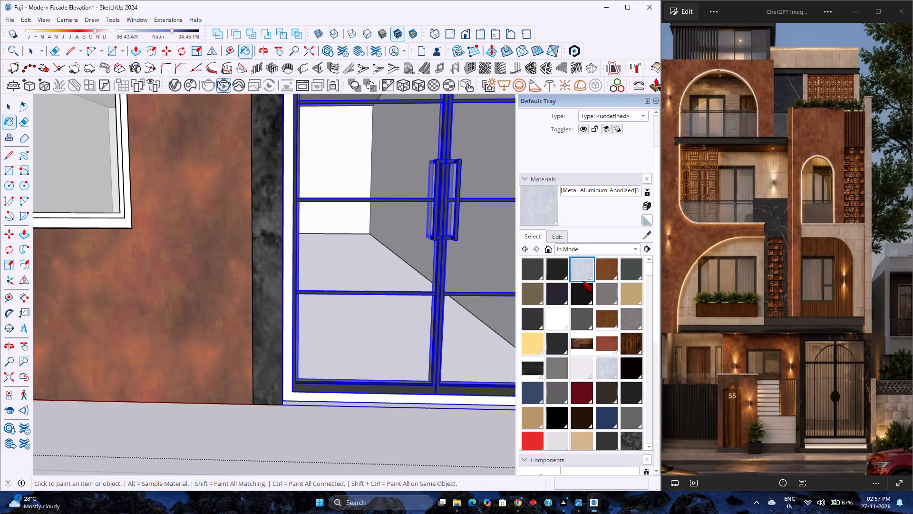
scroll(583, 283, "up", 1)
left_click(627, 267)
left_click(559, 273)
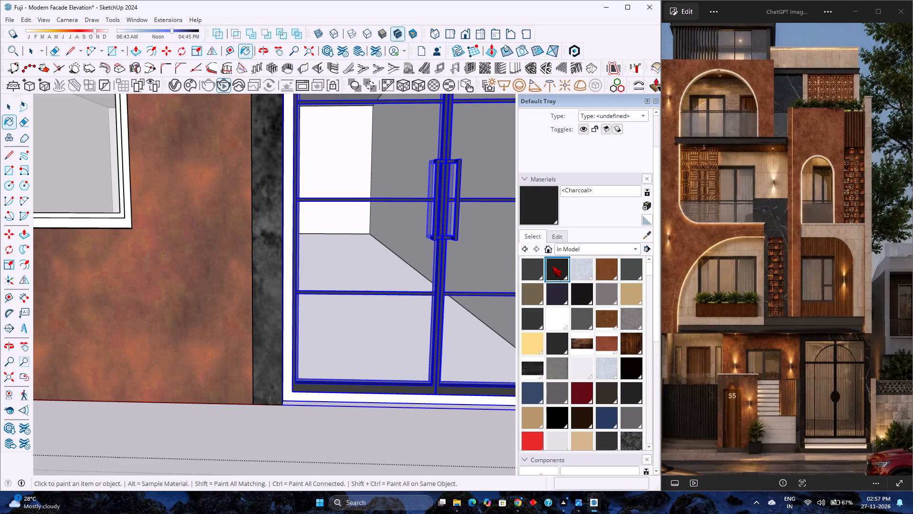
left_click(542, 263)
scroll(577, 337, "down", 14)
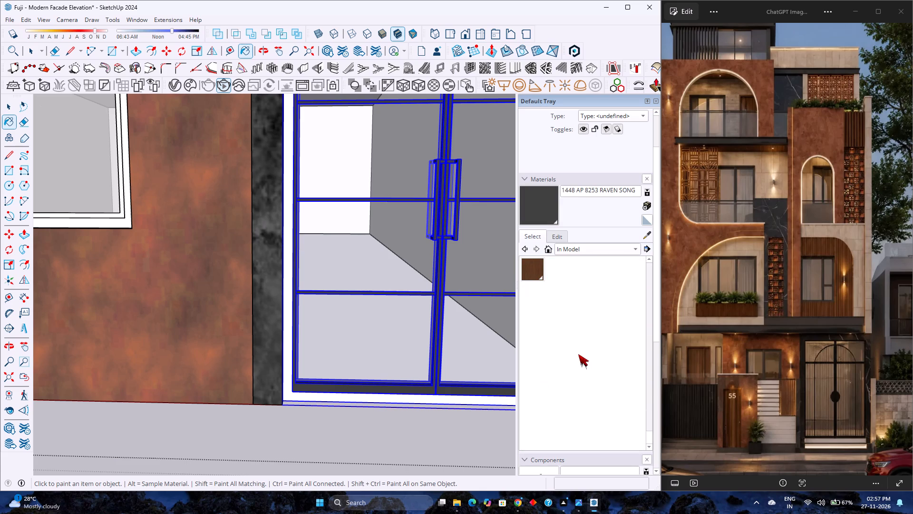
scroll(578, 354, "up", 6)
left_click(625, 343)
scroll(614, 322, "up", 1)
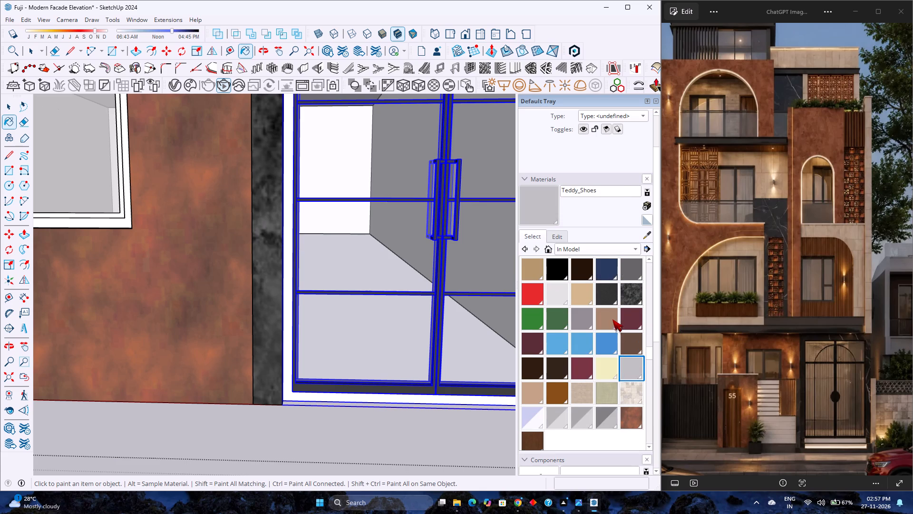
left_click(611, 299)
scroll(606, 300, "up", 2)
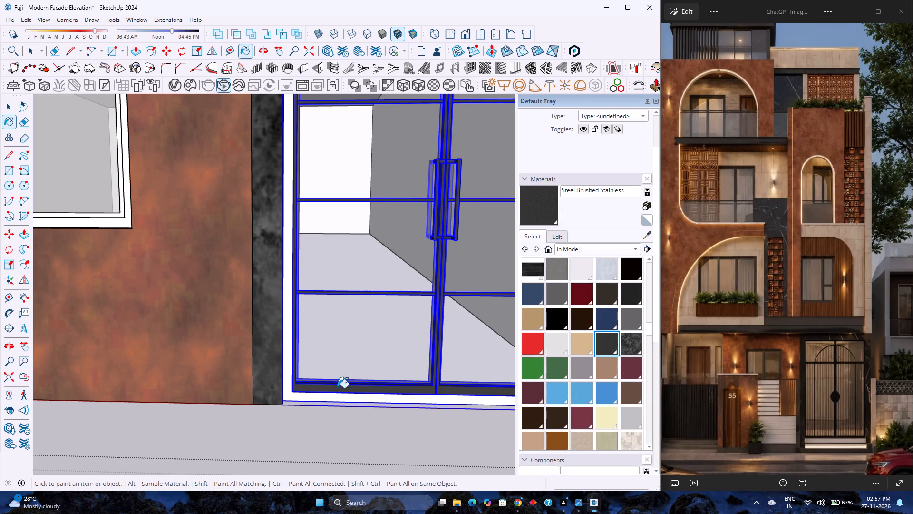
left_click(331, 396)
scroll(331, 396, "down", 5)
scroll(329, 395, "up", 9)
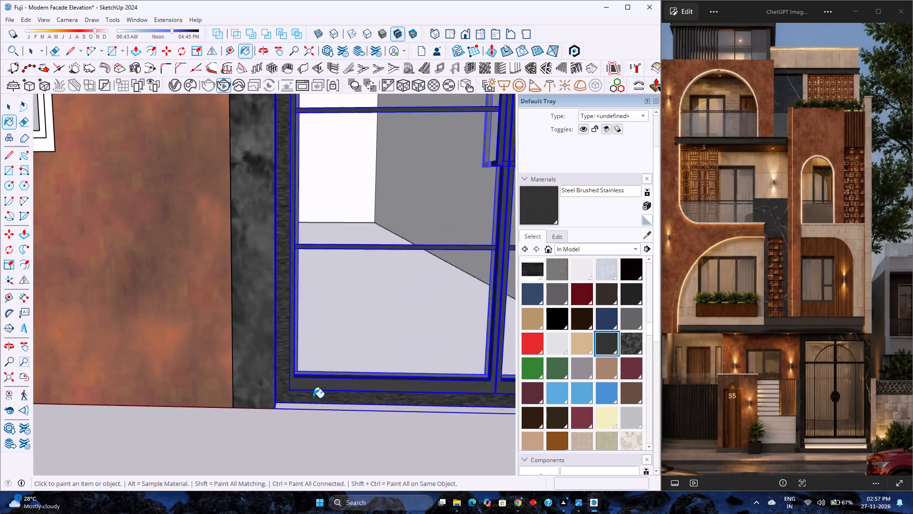
scroll(313, 398, "up", 4)
key("space")
scroll(316, 398, "down", 9)
key("Escape")
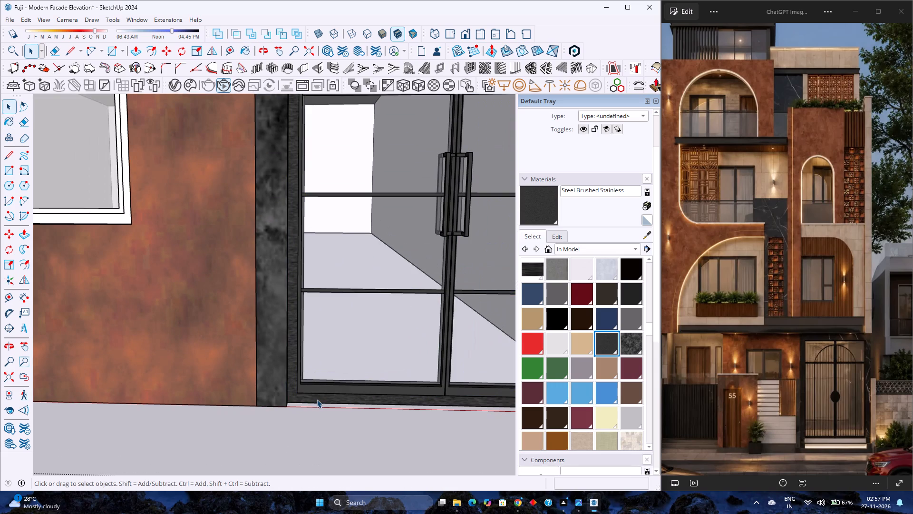
Paint the white frame of the ground-floor window in the rust-coloured wall with Steel Brushed Stainless.
scroll(317, 393, "down", 17)
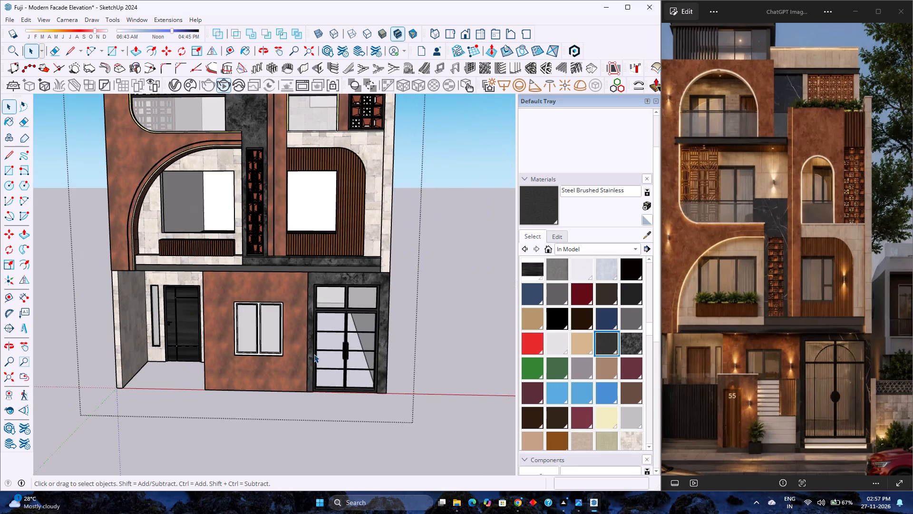
scroll(223, 231, "up", 4)
middle_click_drag(321, 414, 324, 347, "shift")
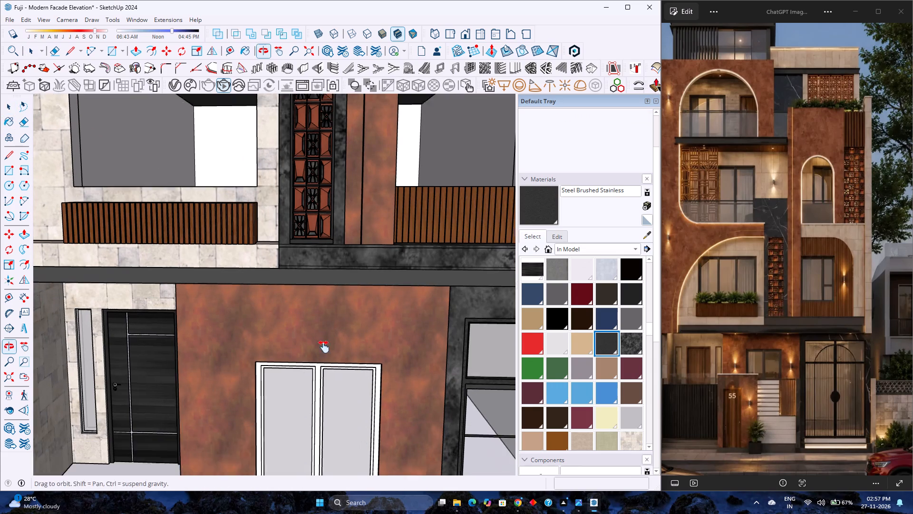
middle_click_drag(324, 347, 324, 341, "shift")
middle_click(324, 341, "shift")
left_click(314, 353)
triple_click(318, 352)
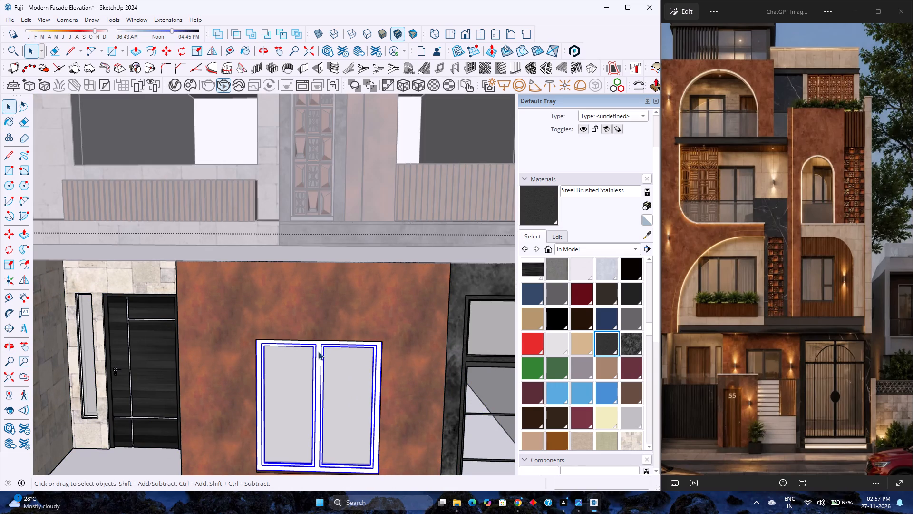
left_click(533, 214)
left_click(314, 384)
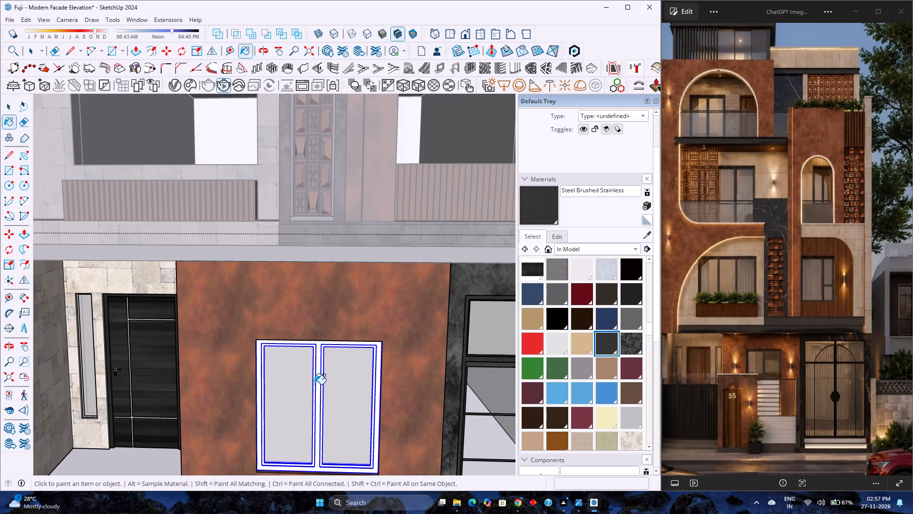
key("space")
scroll(328, 382, "down", 3)
key("Escape")
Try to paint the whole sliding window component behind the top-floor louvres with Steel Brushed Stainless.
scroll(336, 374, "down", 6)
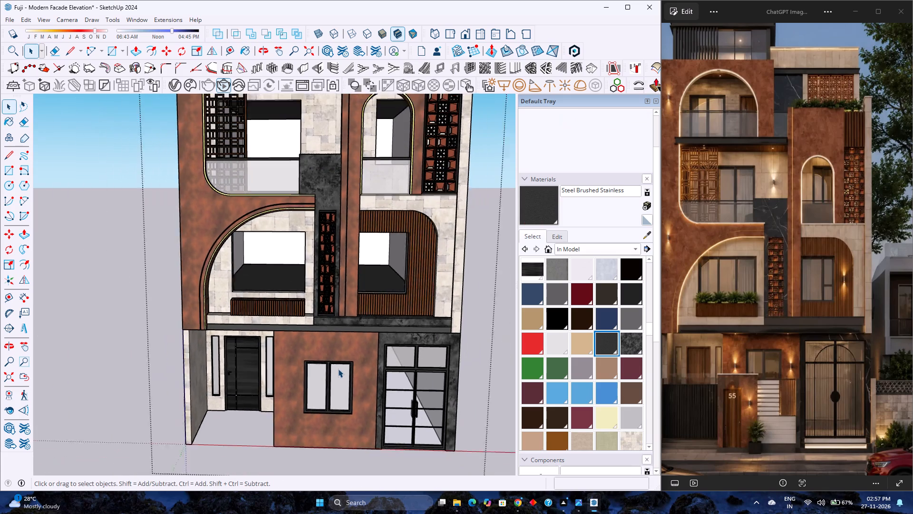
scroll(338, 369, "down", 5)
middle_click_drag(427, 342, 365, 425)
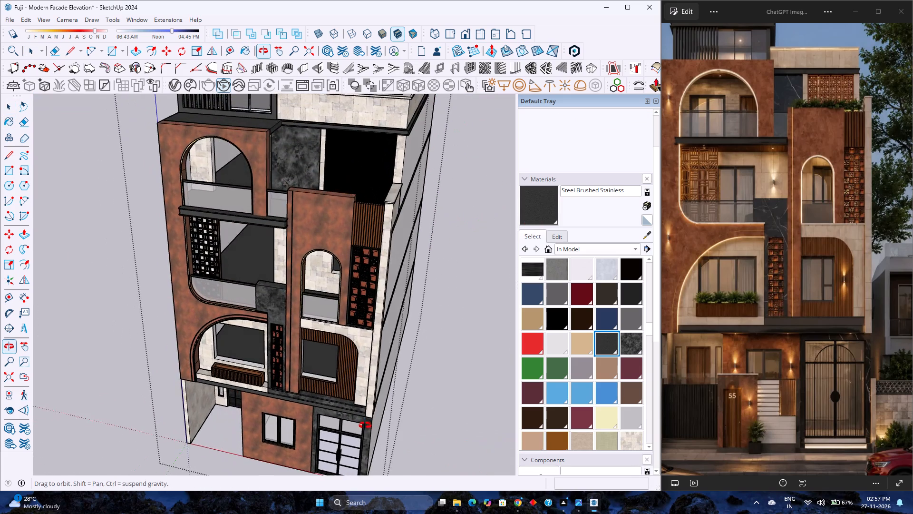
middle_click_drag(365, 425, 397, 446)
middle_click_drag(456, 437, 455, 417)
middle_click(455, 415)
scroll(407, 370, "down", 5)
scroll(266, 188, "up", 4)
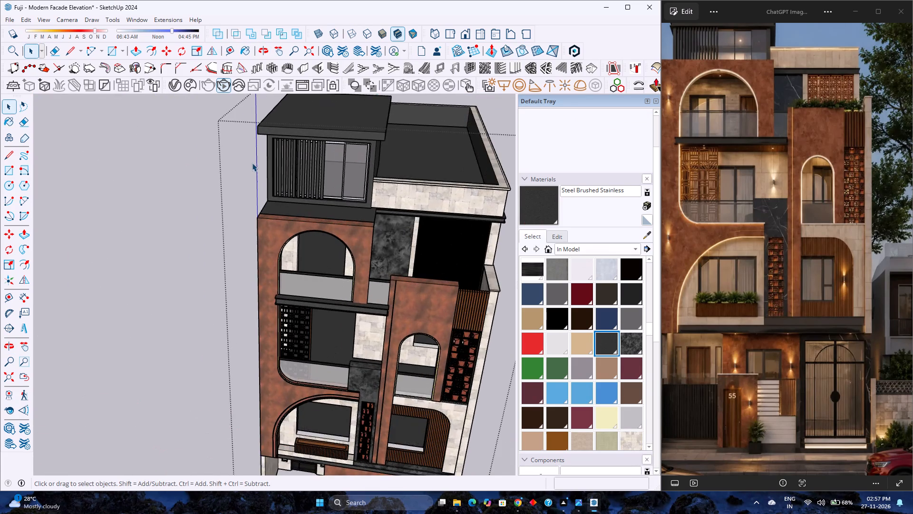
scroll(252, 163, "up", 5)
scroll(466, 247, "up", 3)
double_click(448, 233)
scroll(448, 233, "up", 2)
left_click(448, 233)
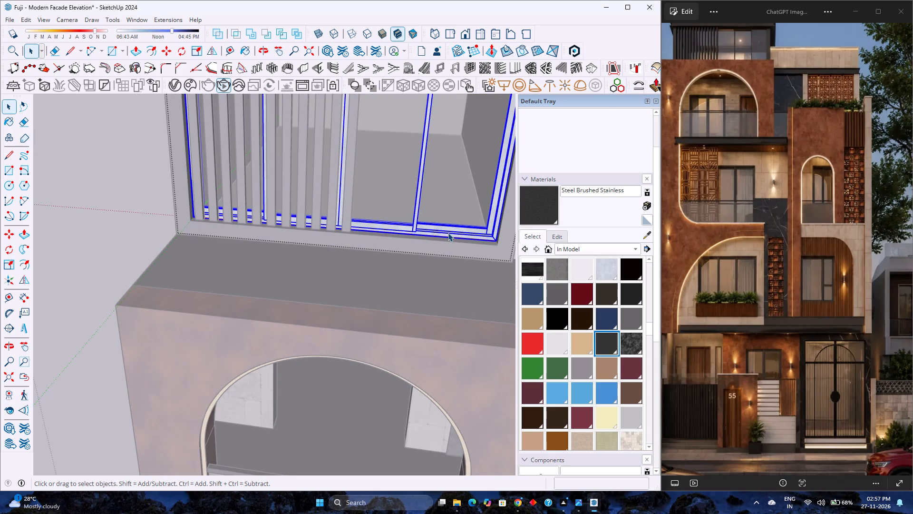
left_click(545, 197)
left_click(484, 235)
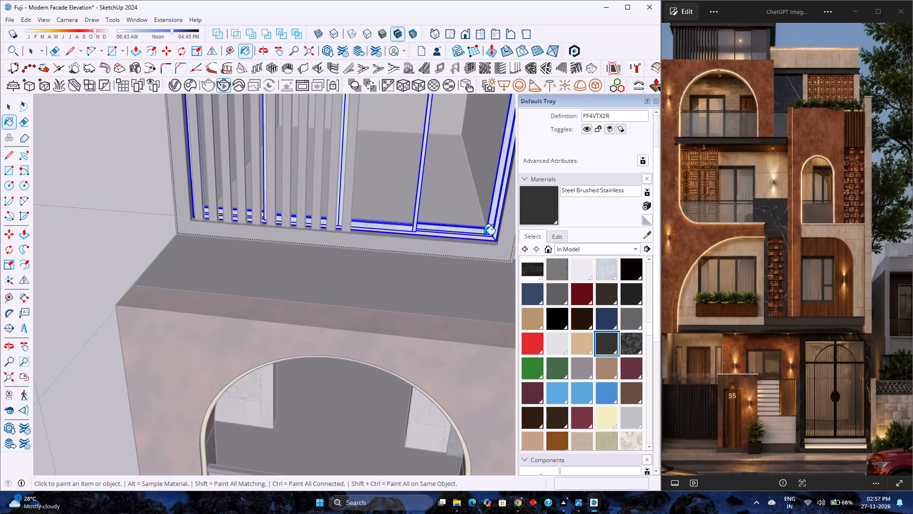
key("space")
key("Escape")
Inside the top-floor sliding window component, paint all connected frame faces with Steel Brushed Stainless.
left_click(470, 239)
double_click(473, 234)
scroll(473, 234, "up", 2)
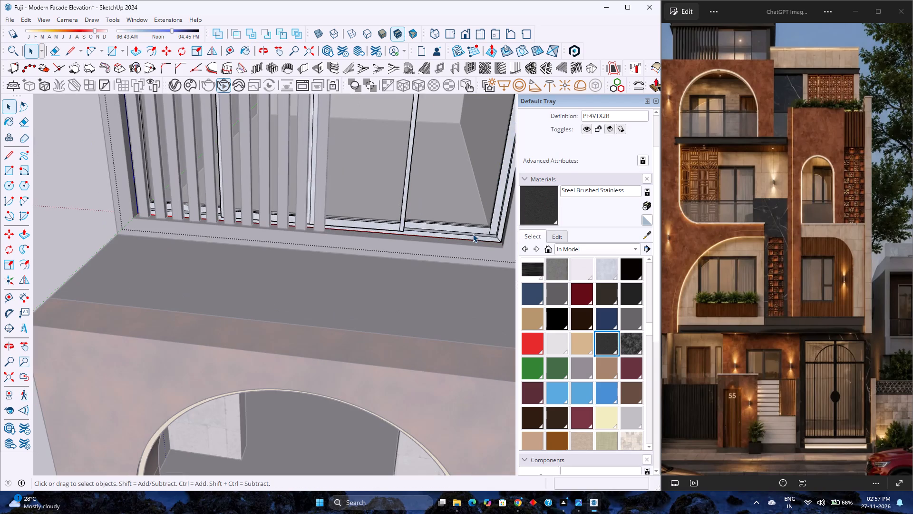
left_click(473, 234)
scroll(562, 136, "up", 5)
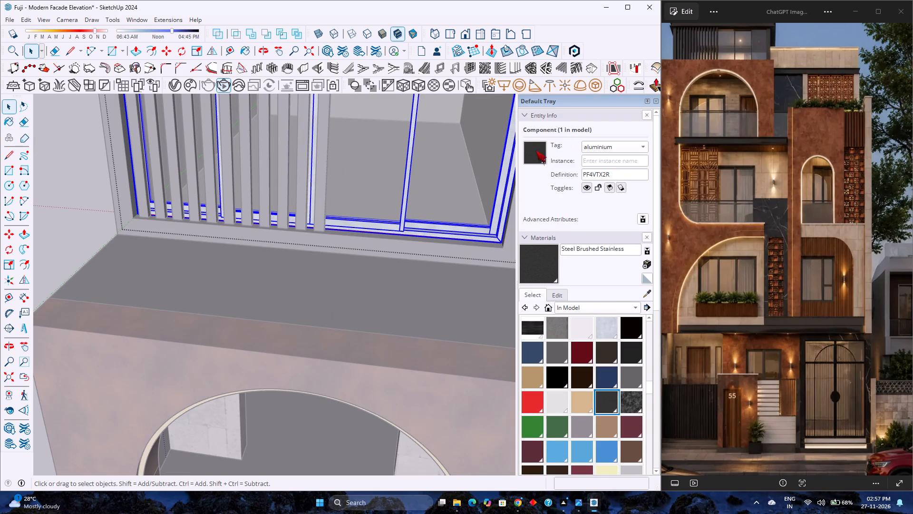
double_click(426, 228)
scroll(426, 228, "up", 2)
left_click(427, 226)
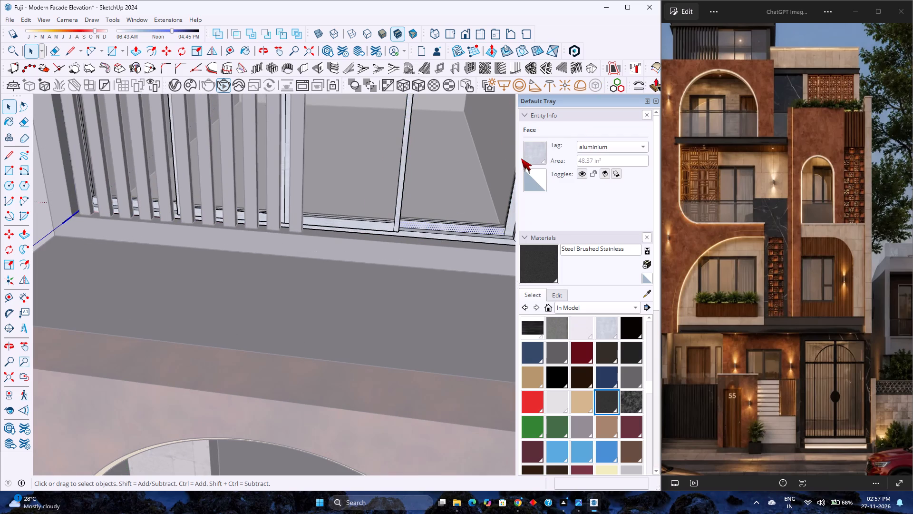
right_click(437, 226)
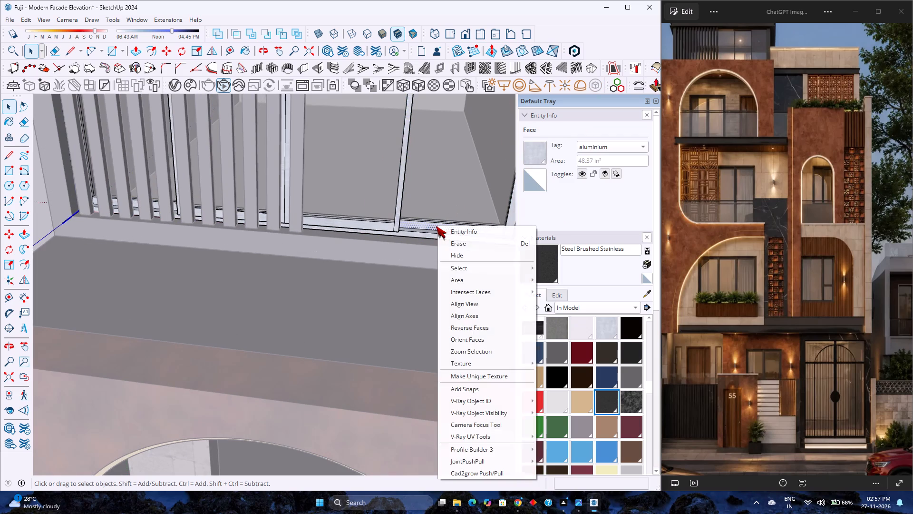
triple_click(419, 227)
left_click(419, 227)
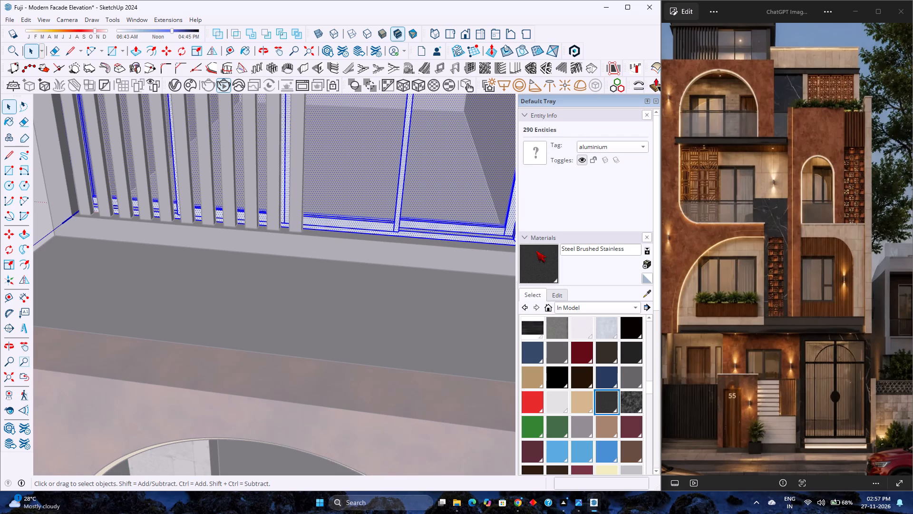
left_click(539, 260)
left_click(443, 227)
key("space")
key("Escape")
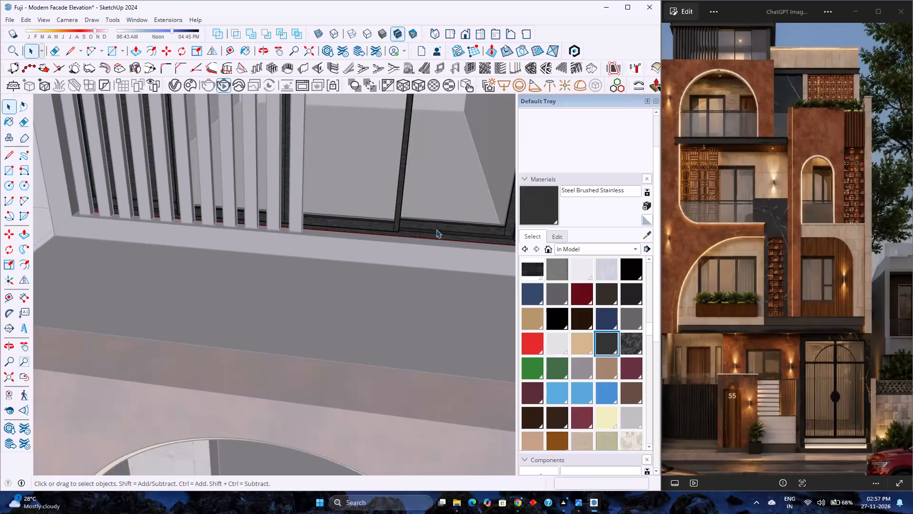
key("Escape")
Leave the open facade group and save the model.
scroll(395, 233, "down", 16)
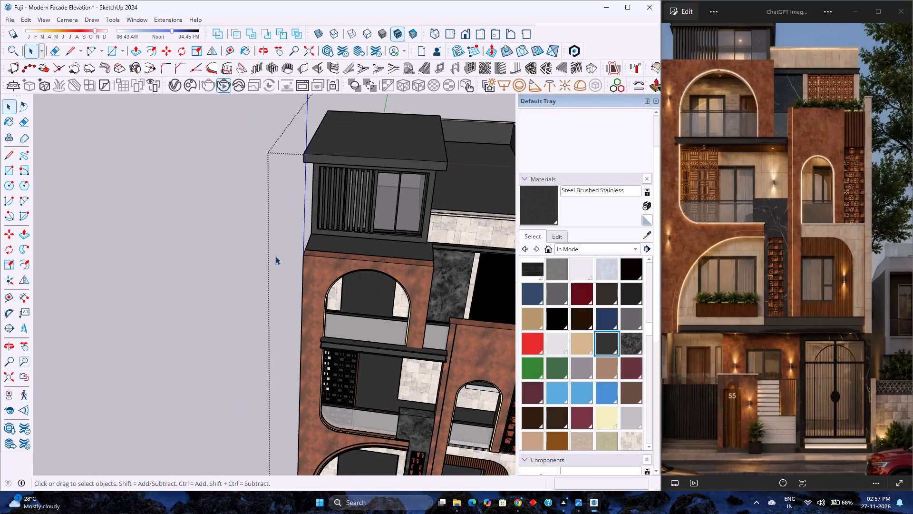
scroll(197, 260, "down", 2)
left_click(197, 260)
scroll(199, 259, "down", 4)
middle_click_drag(250, 268, 262, 228)
middle_click(262, 228)
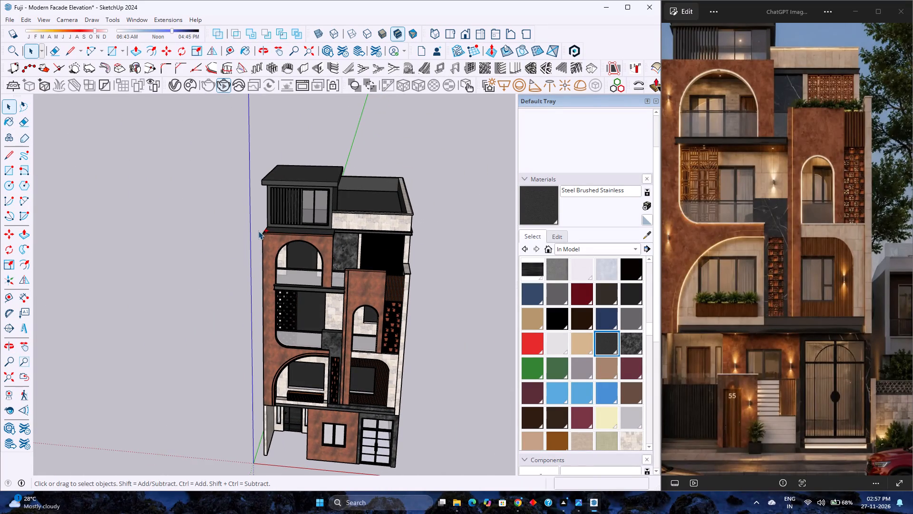
key("ctrl+s")
scroll(258, 231, "down", 3)
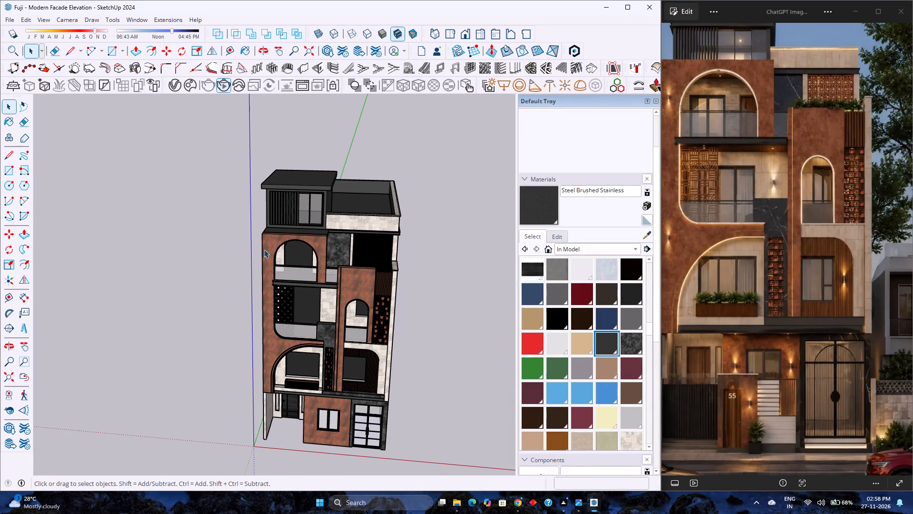
Inspect the whole house facade from the front, close up at the upper floors, and from below.
scroll(264, 249, "down", 4)
scroll(264, 249, "up", 4)
scroll(264, 249, "down", 3)
middle_click_drag(293, 307, 335, 242)
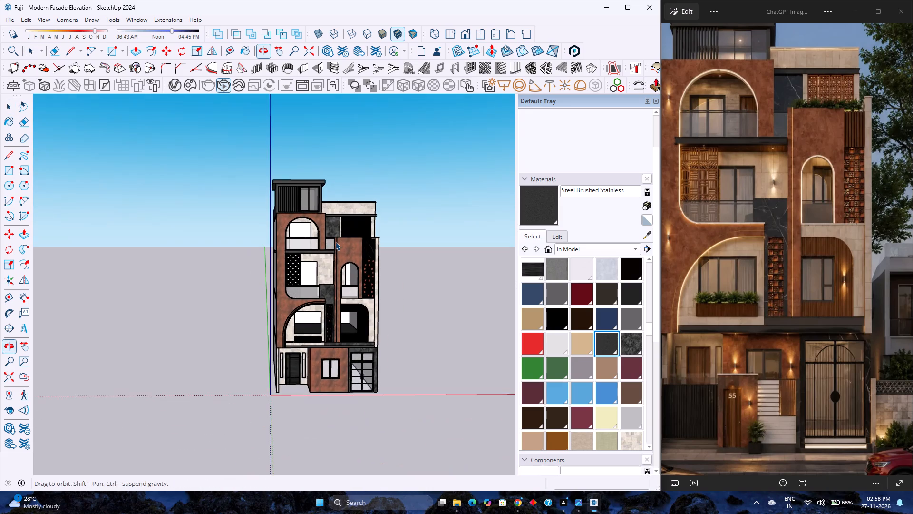
scroll(335, 244, "up", 1)
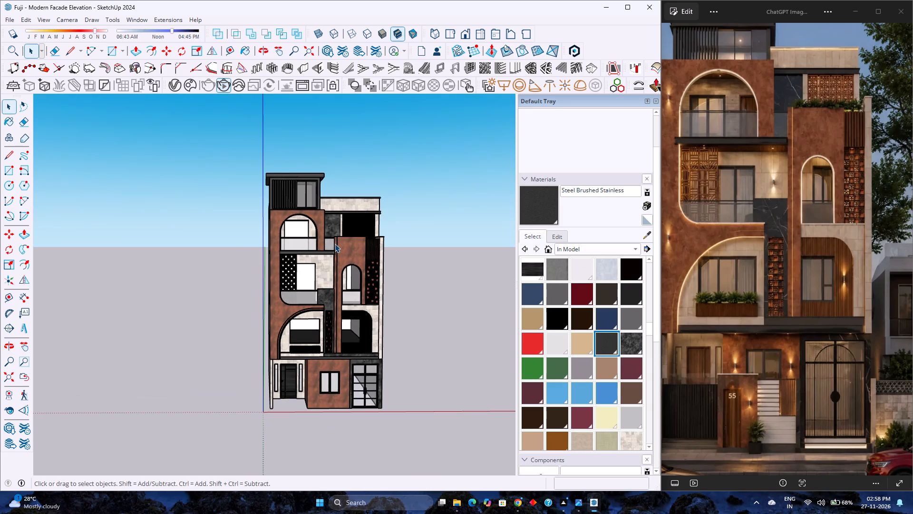
scroll(335, 244, "down", 1)
scroll(335, 244, "up", 3)
scroll(335, 244, "down", 3)
scroll(335, 244, "up", 3)
scroll(335, 244, "down", 3)
scroll(335, 244, "up", 3)
scroll(334, 245, "down", 3)
scroll(333, 245, "up", 3)
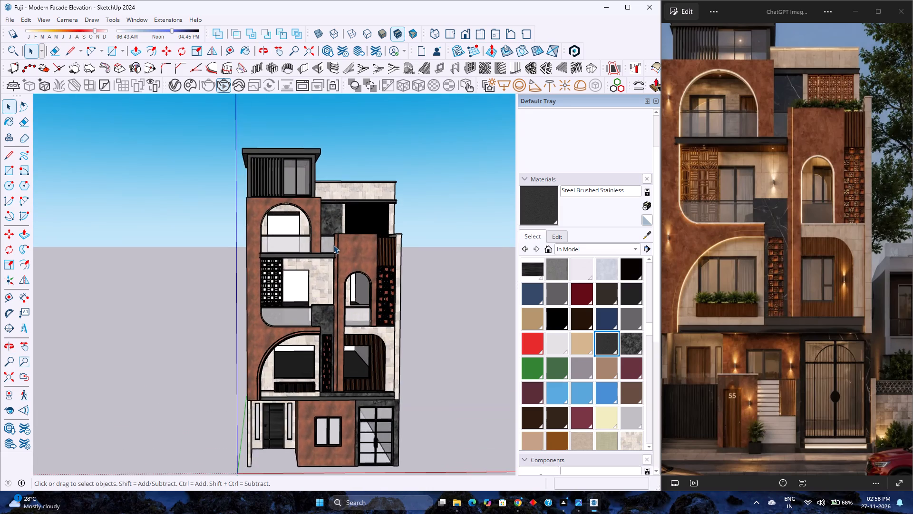
scroll(333, 245, "down", 3)
scroll(333, 245, "up", 4)
scroll(333, 245, "down", 4)
scroll(333, 245, "up", 8)
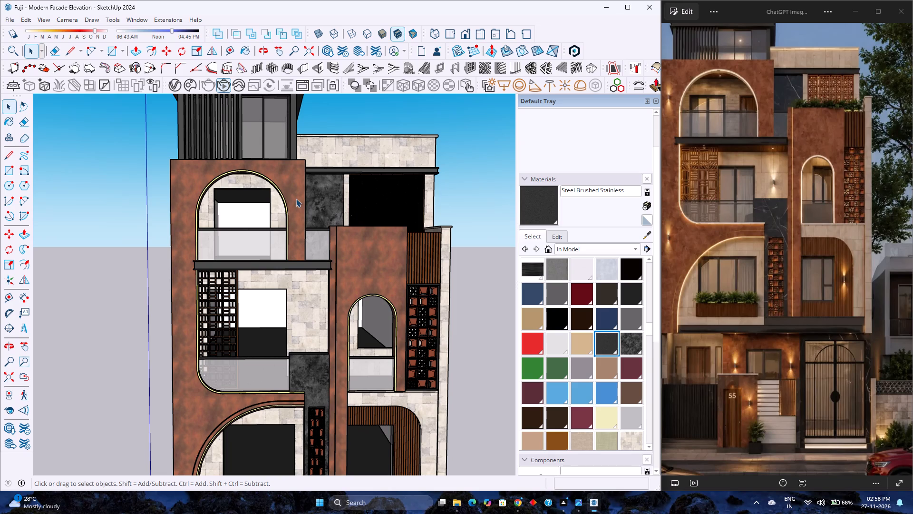
scroll(316, 212, "up", 1)
scroll(289, 173, "down", 2)
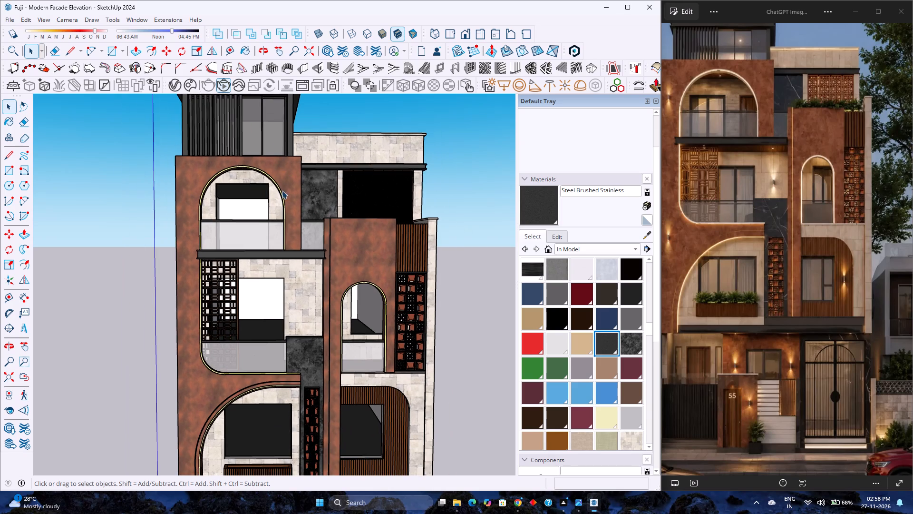
scroll(289, 206, "down", 10)
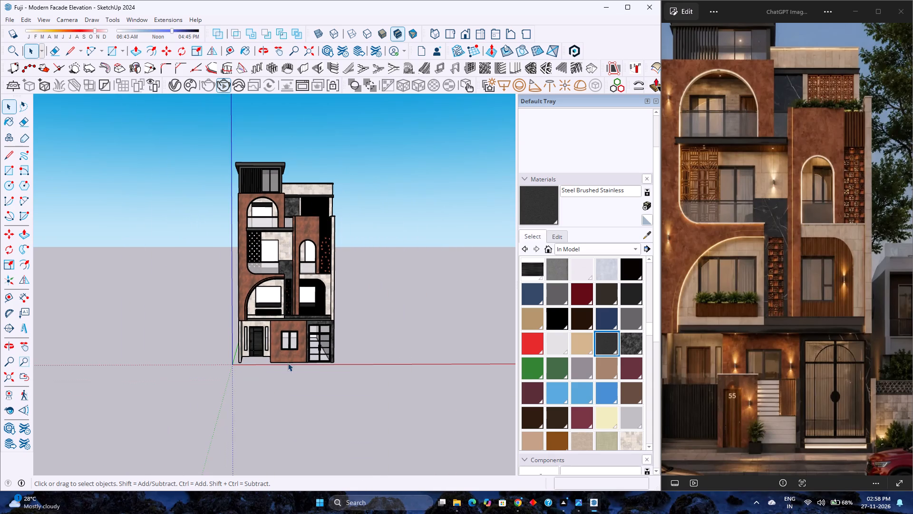
middle_click_drag(276, 363, 283, 315)
scroll(285, 303, "down", 4)
scroll(285, 300, "up", 5)
scroll(285, 298, "down", 4)
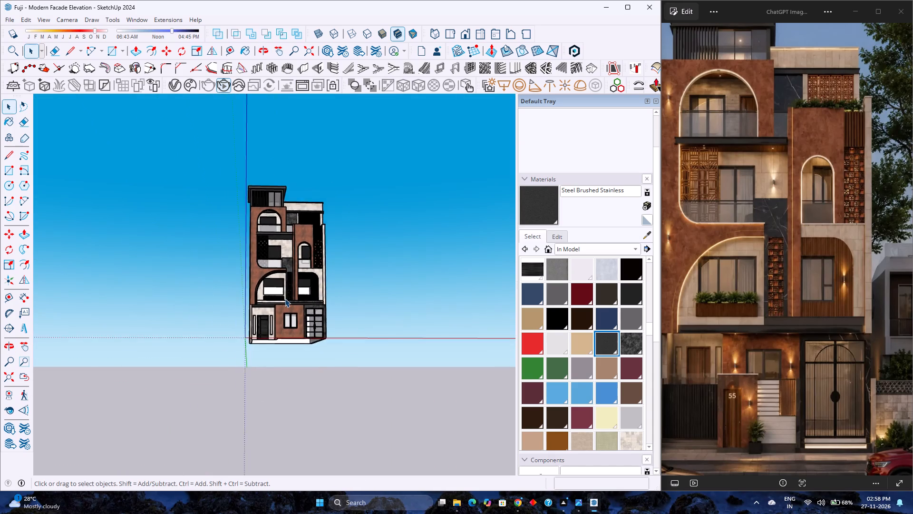
scroll(285, 298, "up", 3)
scroll(285, 298, "down", 2)
scroll(285, 298, "up", 2)
scroll(285, 298, "down", 3)
scroll(282, 293, "up", 4)
scroll(282, 293, "down", 3)
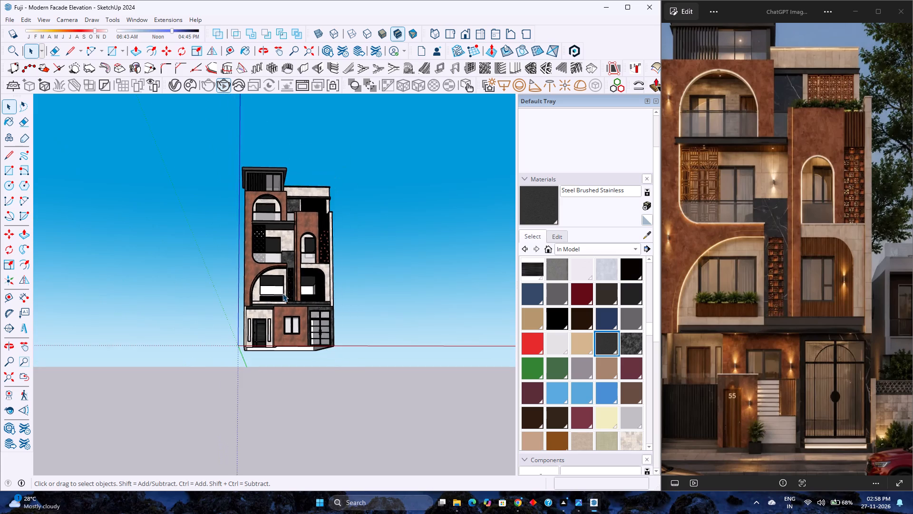
scroll(282, 293, "up", 3)
scroll(282, 293, "down", 4)
middle_click_drag(285, 298, 290, 219)
middle_click_drag(292, 214, 299, 208)
middle_click(299, 208)
middle_click_drag(307, 207, 325, 211)
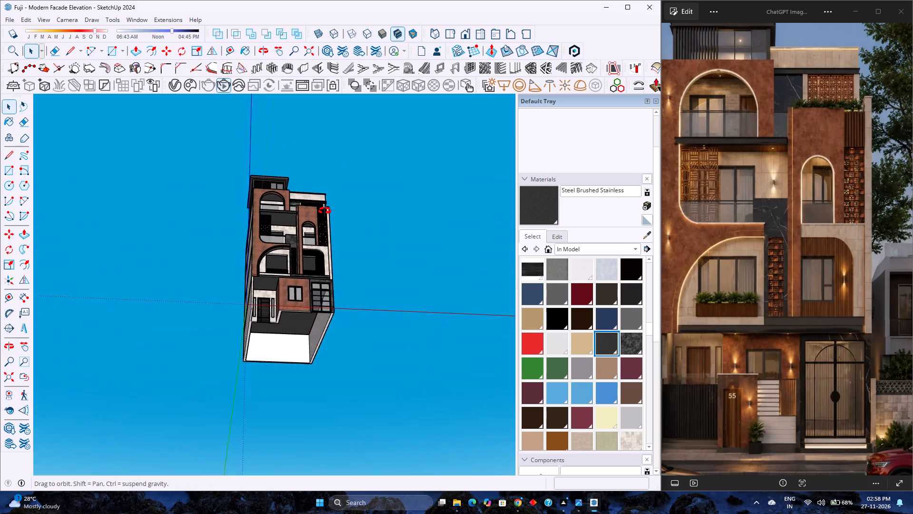
middle_click_drag(325, 211, 253, 260)
scroll(251, 260, "down", 2)
scroll(251, 260, "up", 3)
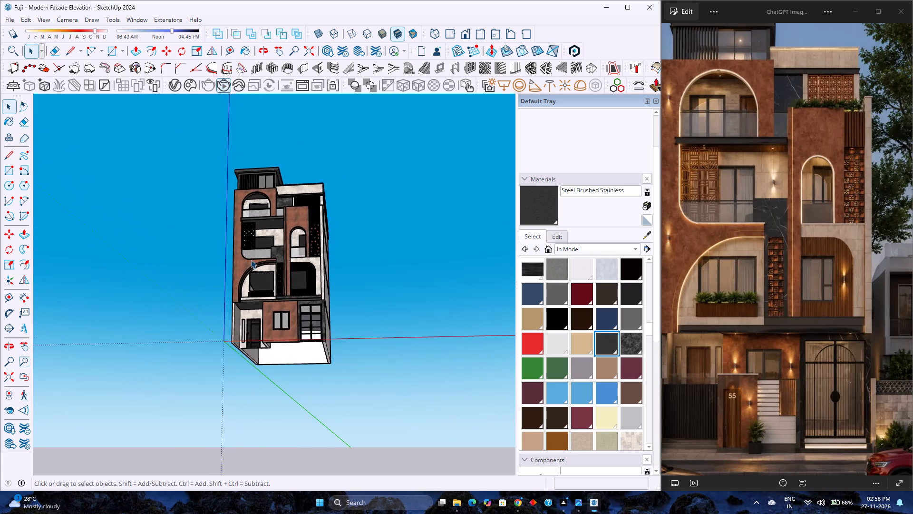
scroll(251, 260, "down", 4)
scroll(251, 260, "up", 4)
scroll(251, 260, "down", 5)
scroll(249, 261, "up", 1)
Show the house in the standard front view, fitted to the whole model.
left_click(13, 380)
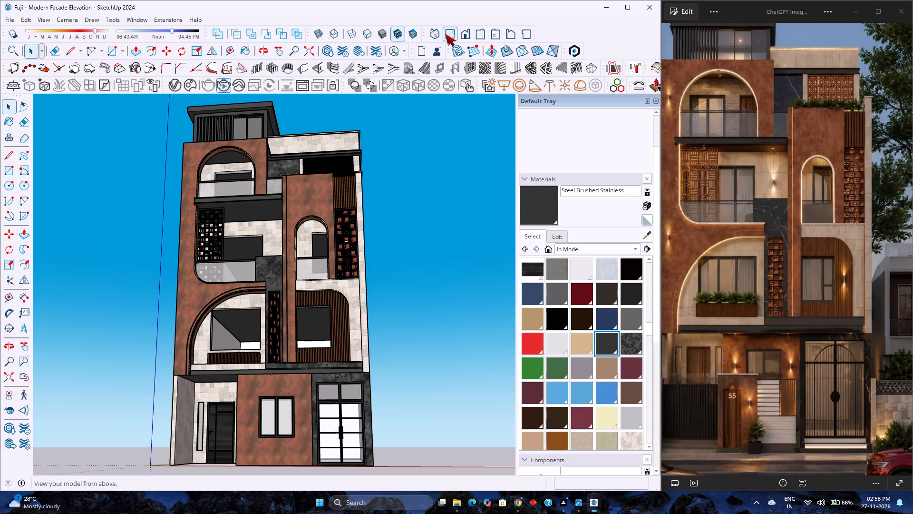
left_click(462, 30)
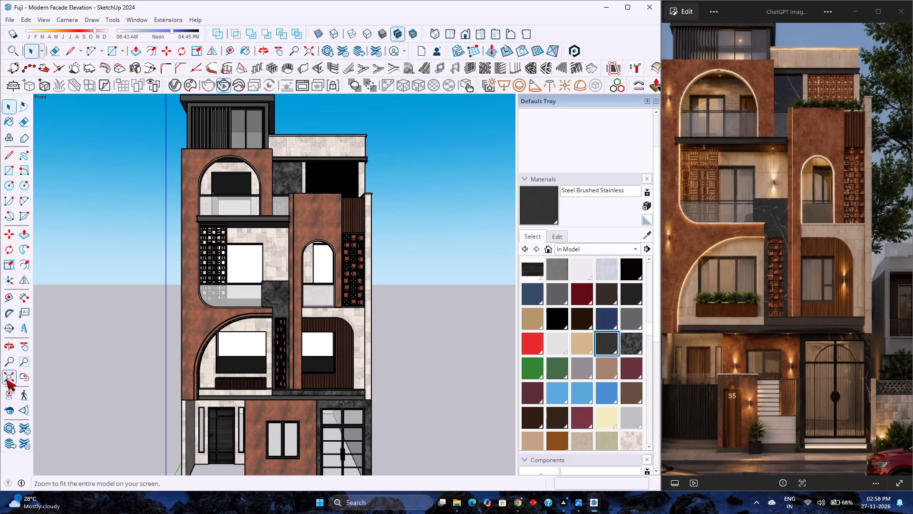
left_click(6, 379)
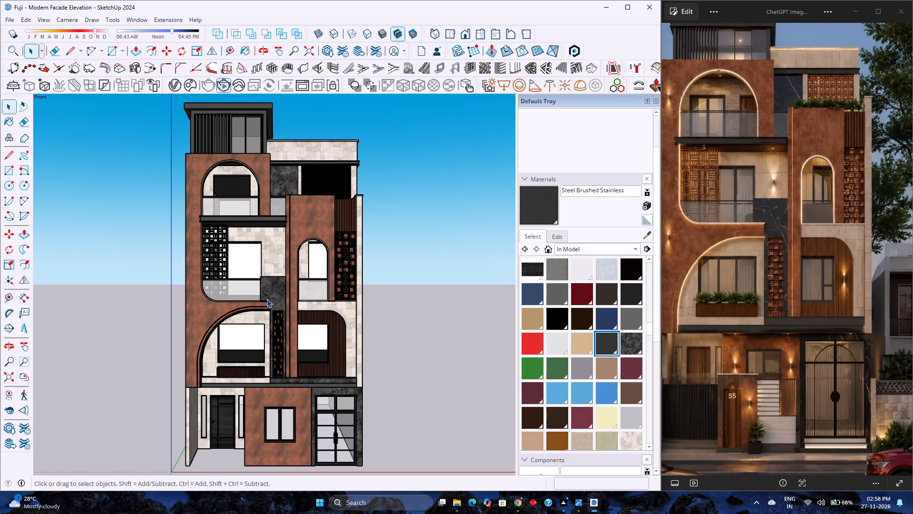
Examine the finishes across the front elevation and along the house's side wall.
scroll(280, 291, "down", 3)
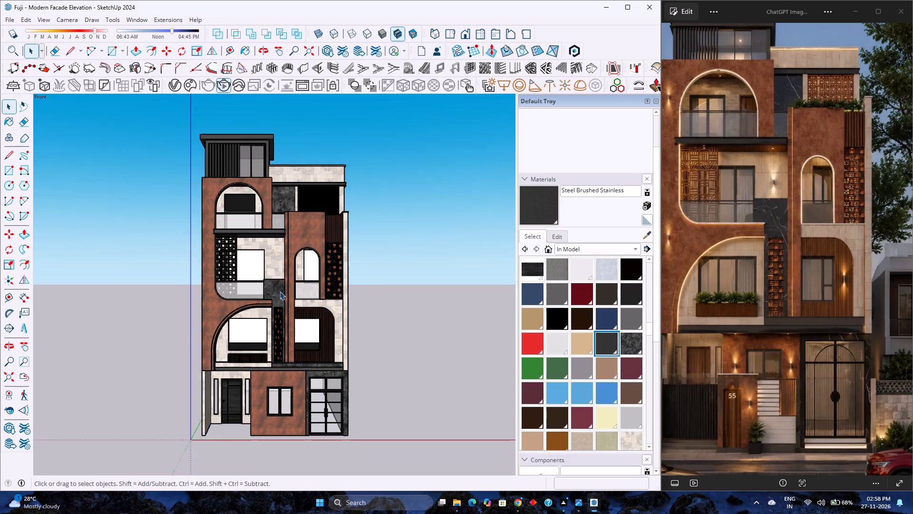
scroll(280, 291, "up", 3)
scroll(280, 291, "down", 3)
scroll(280, 291, "up", 3)
scroll(280, 291, "down", 2)
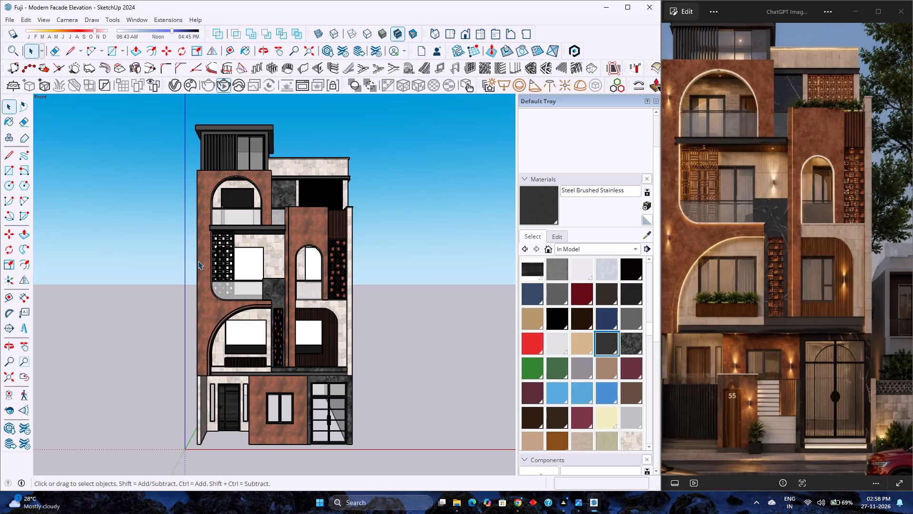
scroll(193, 276, "down", 4)
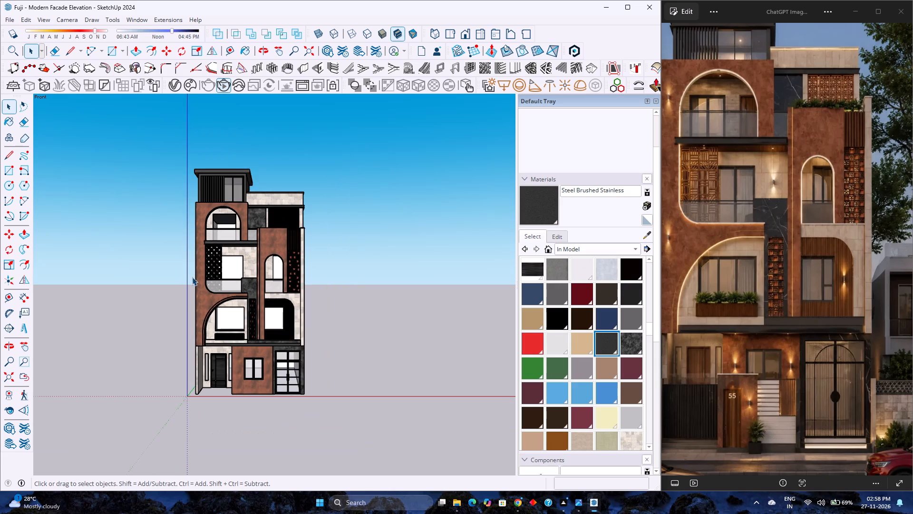
scroll(192, 277, "up", 5)
scroll(194, 279, "down", 3)
scroll(195, 279, "up", 2)
scroll(195, 282, "down", 1)
scroll(196, 283, "up", 1)
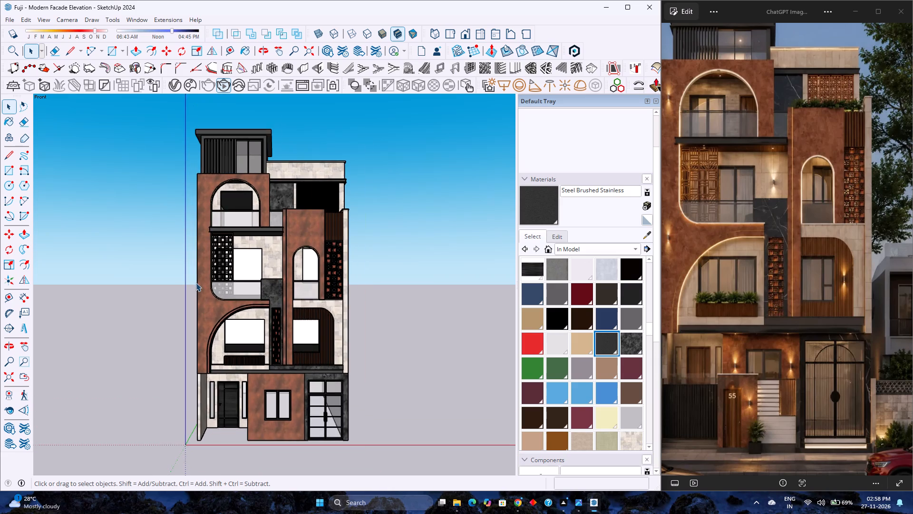
scroll(196, 283, "up", 2)
scroll(196, 283, "down", 4)
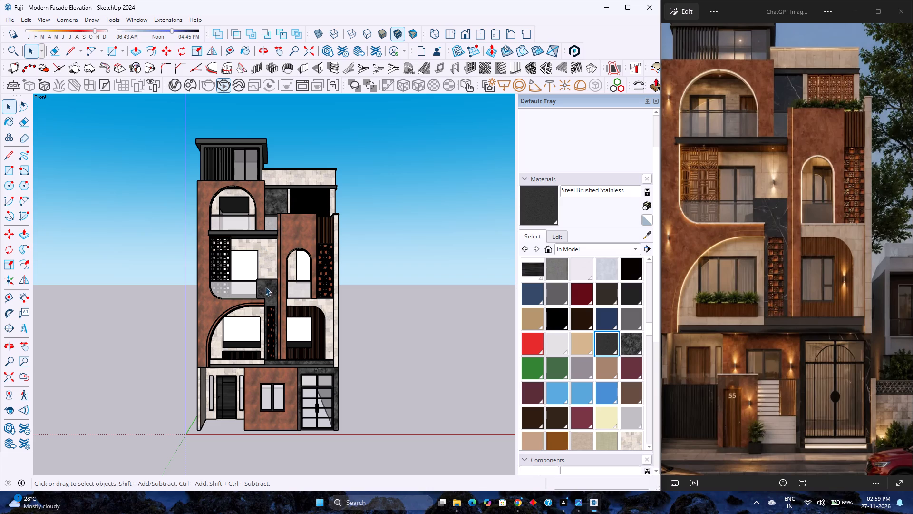
scroll(253, 290, "down", 3)
scroll(253, 290, "up", 4)
scroll(253, 290, "down", 4)
scroll(253, 290, "up", 4)
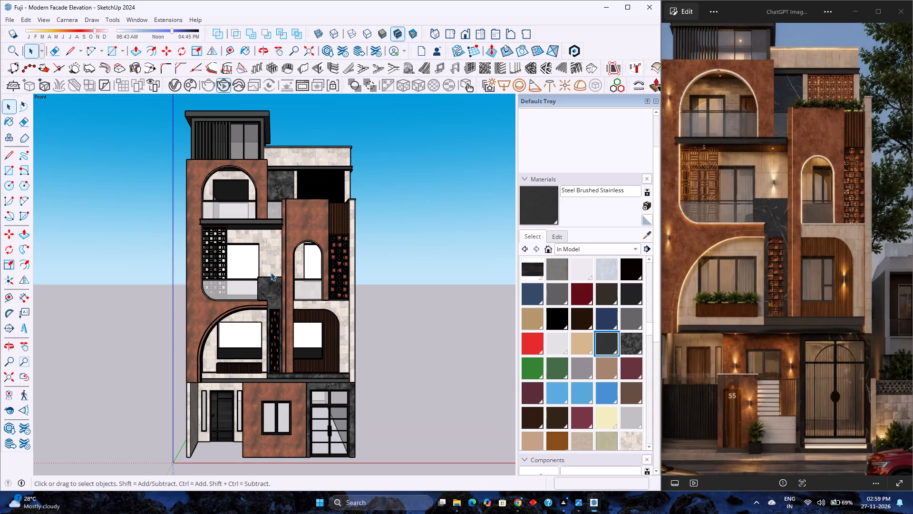
middle_click_drag(271, 272, 197, 312)
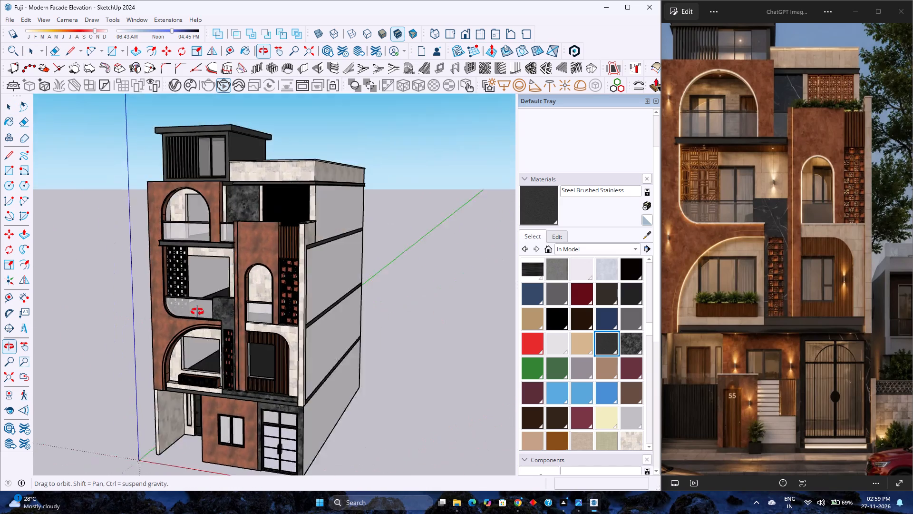
middle_click_drag(197, 312, 253, 270)
scroll(253, 270, "up", 1)
scroll(253, 272, "down", 1)
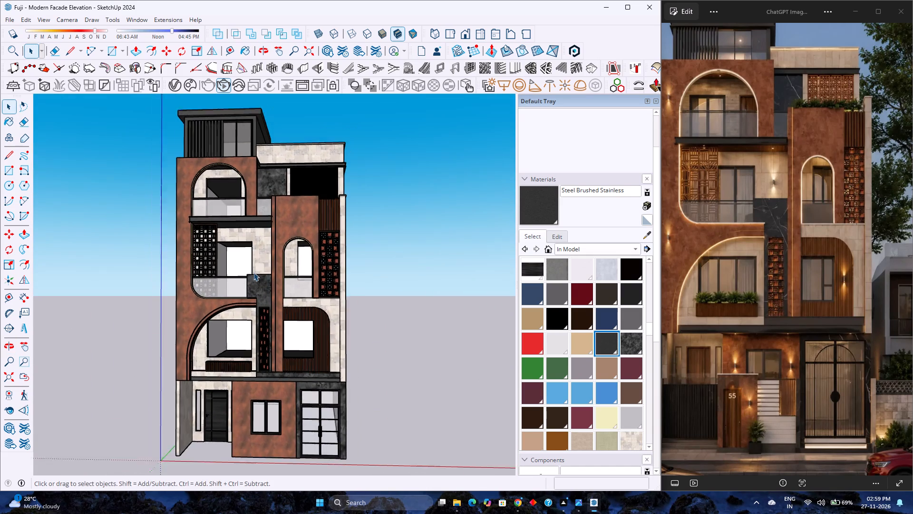
scroll(253, 272, "down", 2)
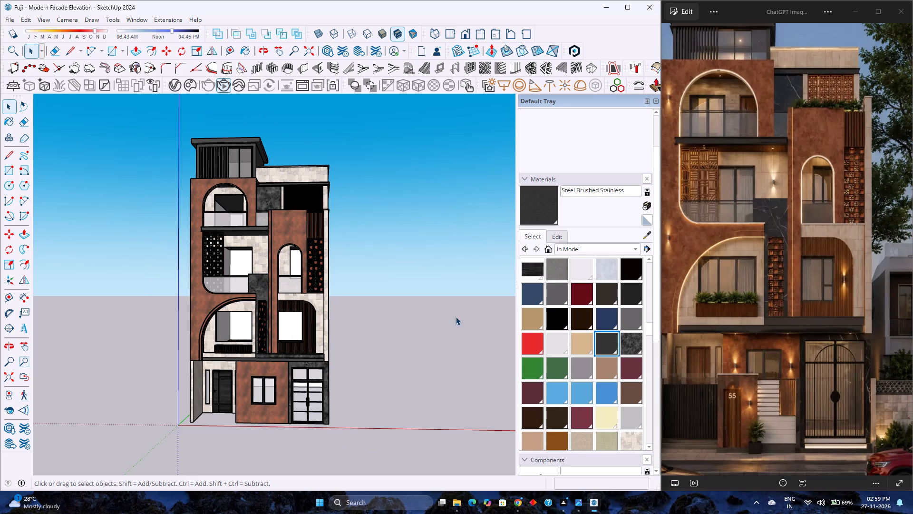
Set the texture size of the Tile Various Tan material to 6' by 6'.
left_click(631, 441)
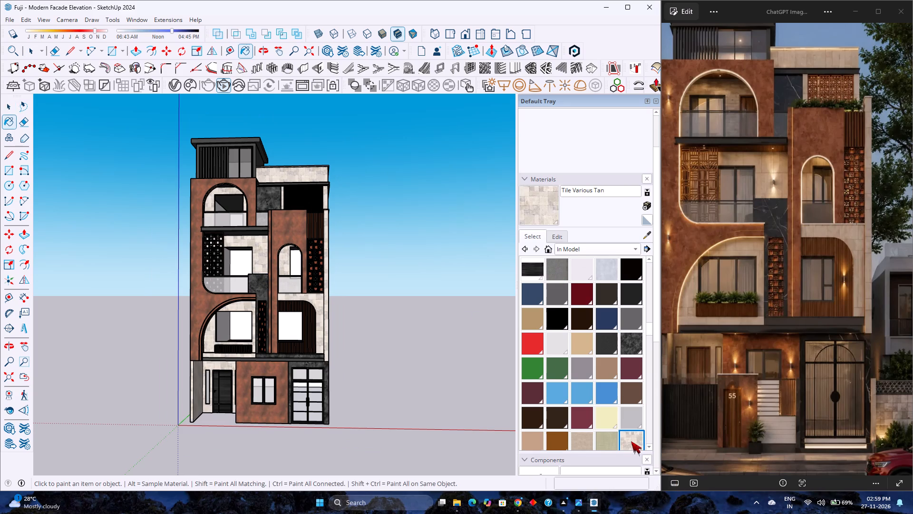
left_click(554, 237)
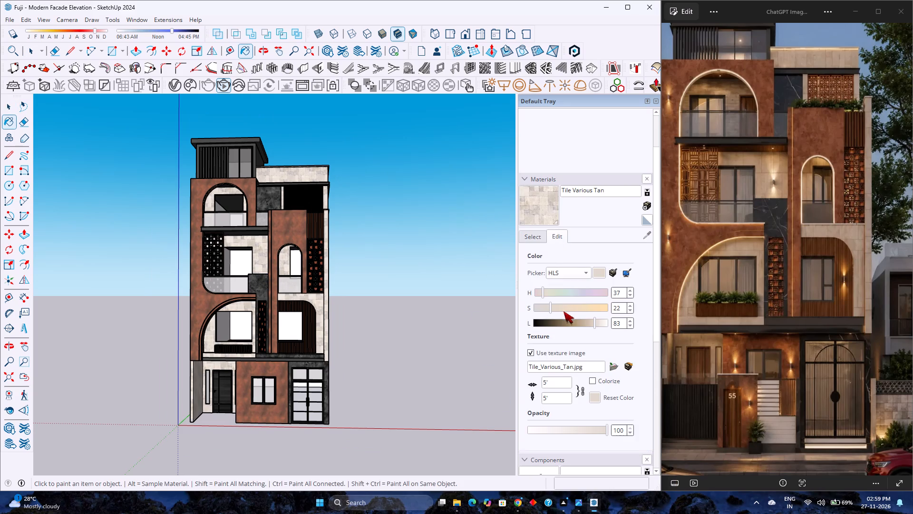
left_click(547, 381)
key("BackSpace")
key("6")
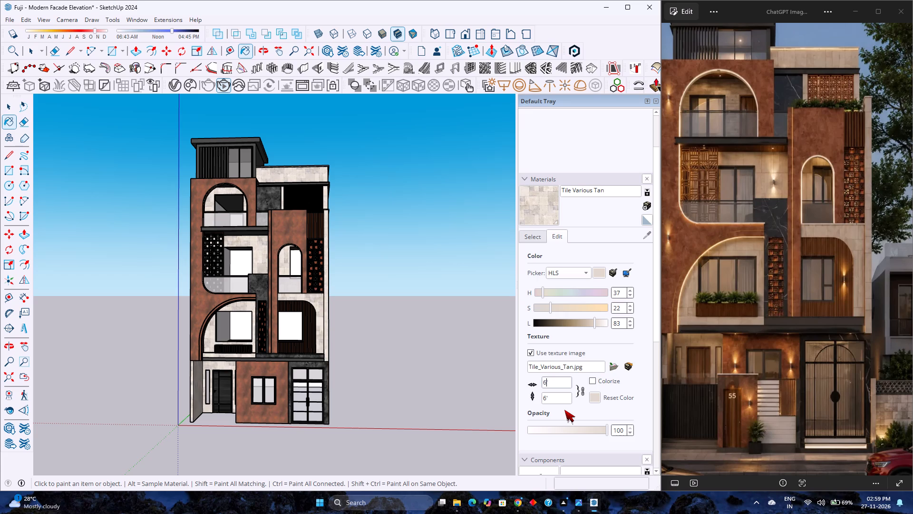
key("Return")
left_click(431, 357)
key("space")
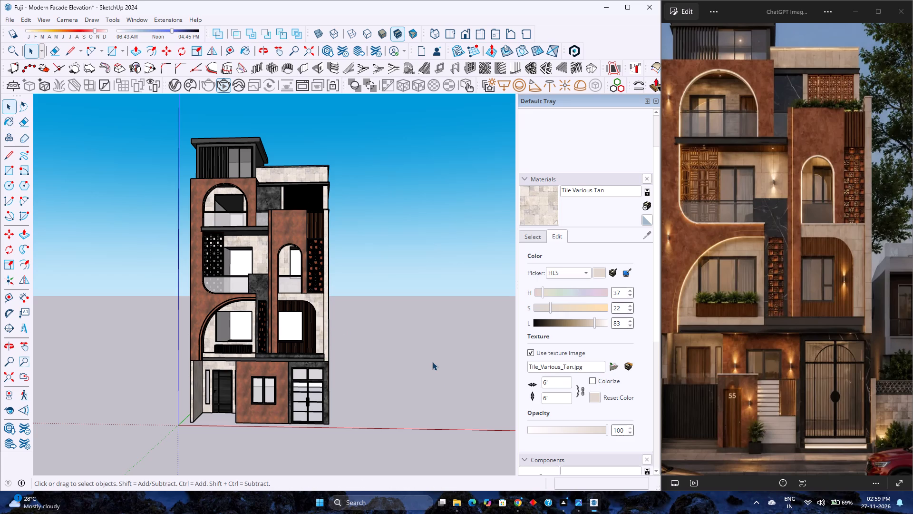
Examine the facade's tan tile cladding from the front, the blank side wall's corner and a low angle.
scroll(224, 118, "down", 1)
scroll(235, 194, "down", 1)
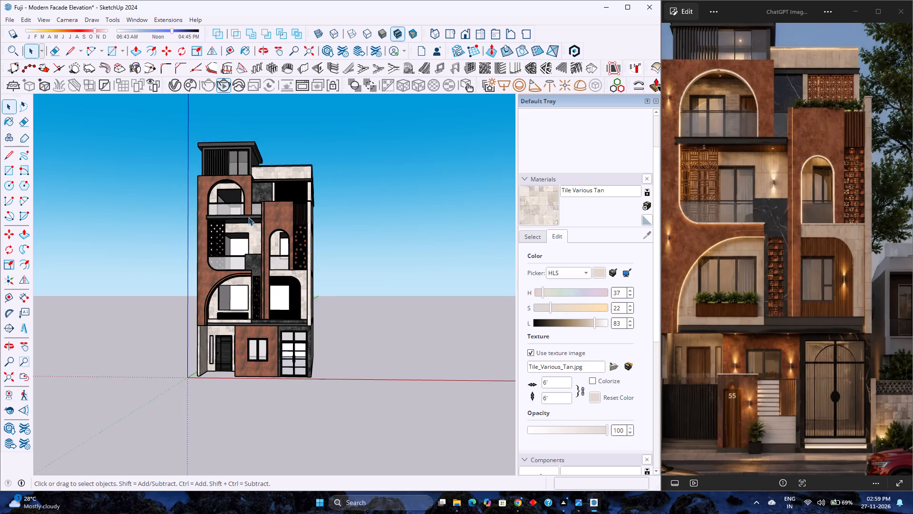
scroll(248, 217, "up", 4)
middle_click_drag(248, 215, 363, 258)
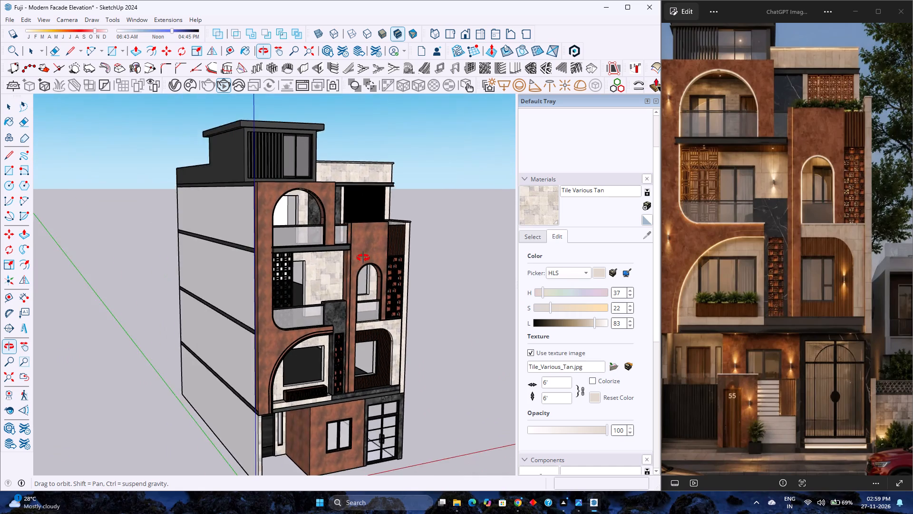
middle_click_drag(363, 258, 287, 250)
scroll(262, 235, "up", 3)
scroll(261, 234, "down", 4)
scroll(260, 234, "up", 4)
scroll(259, 233, "down", 4)
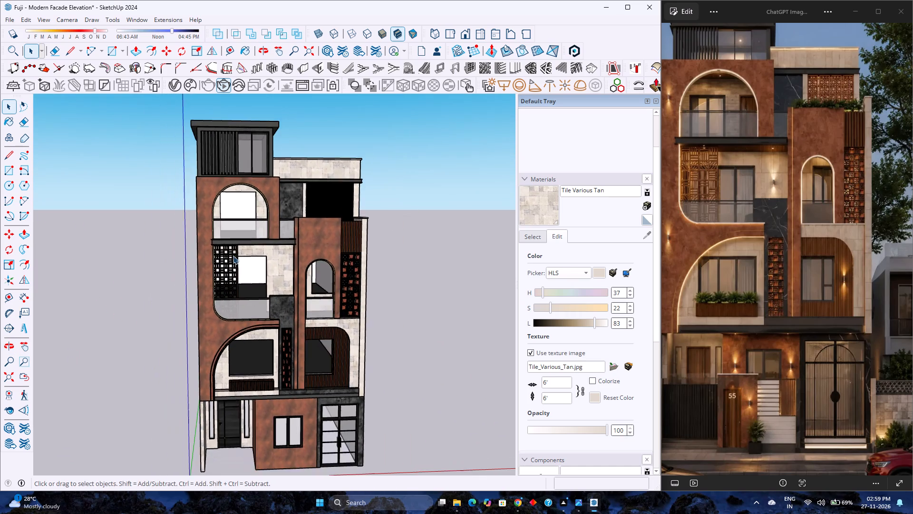
middle_click_drag(216, 292, 321, 217)
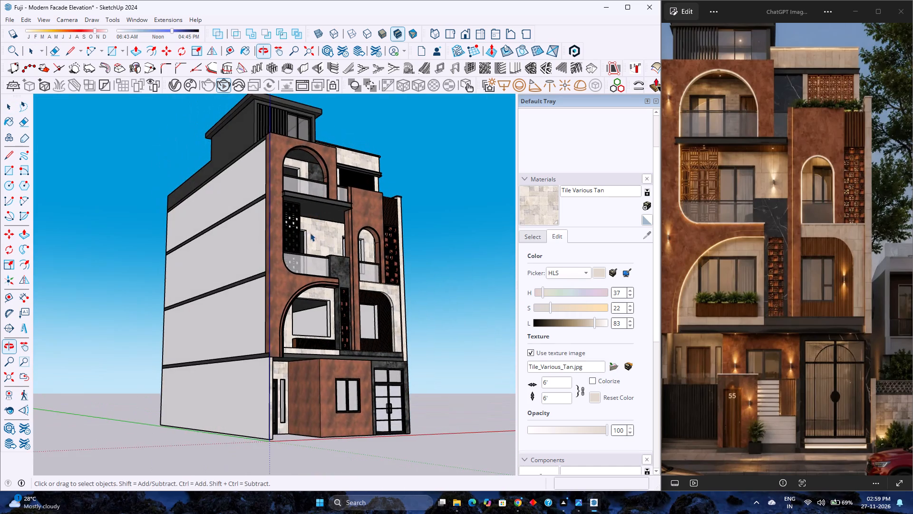
scroll(310, 235, "up", 4)
scroll(321, 249, "down", 7)
scroll(322, 250, "up", 3)
scroll(323, 251, "down", 3)
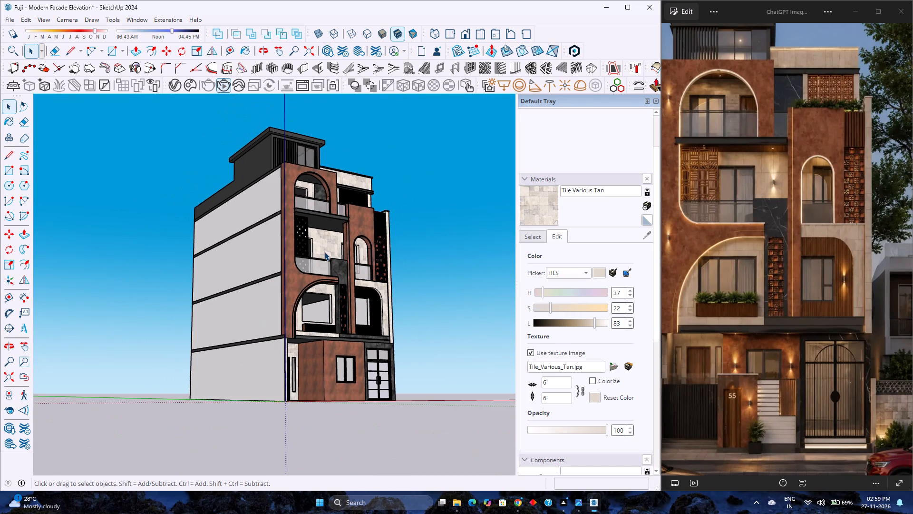
scroll(324, 252, "down", 8)
middle_click(339, 250)
middle_click_drag(339, 251, 200, 341)
middle_click(200, 341)
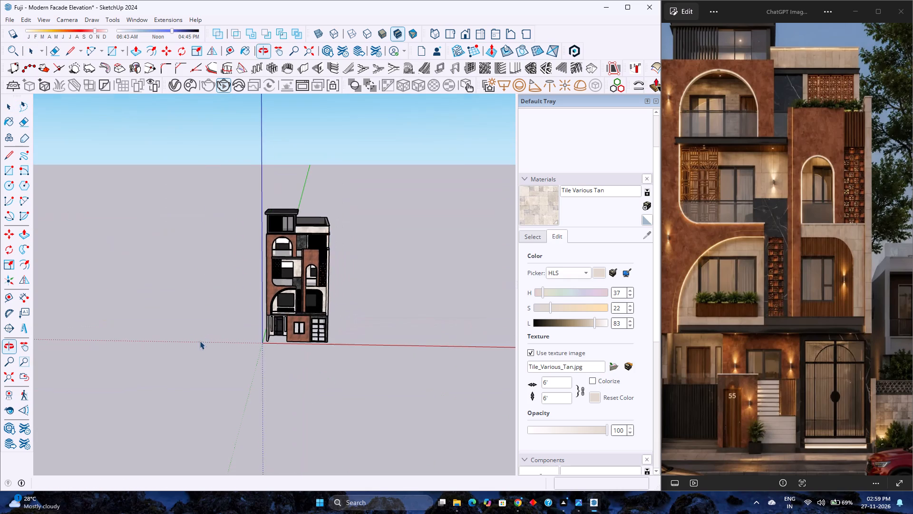
scroll(214, 320, "down", 2)
scroll(214, 316, "up", 6)
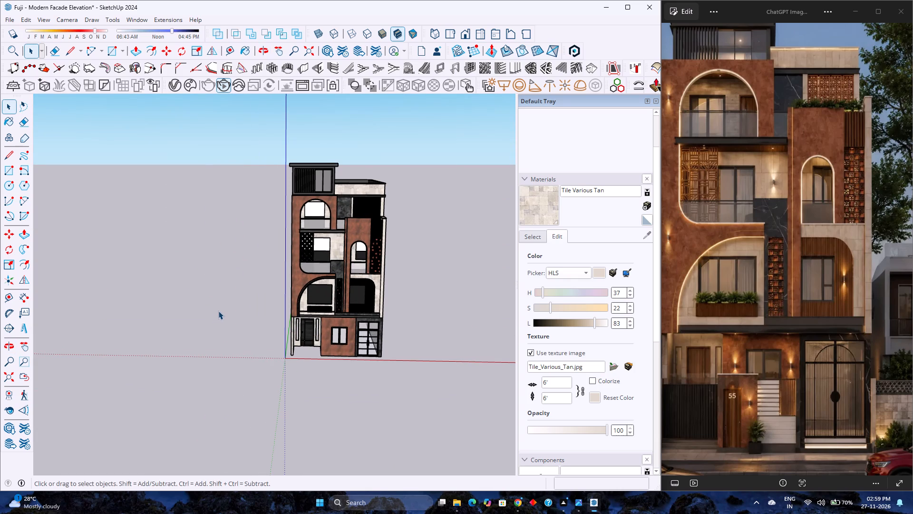
Fit the whole house in the view and return to the standard front view.
left_click(4, 376)
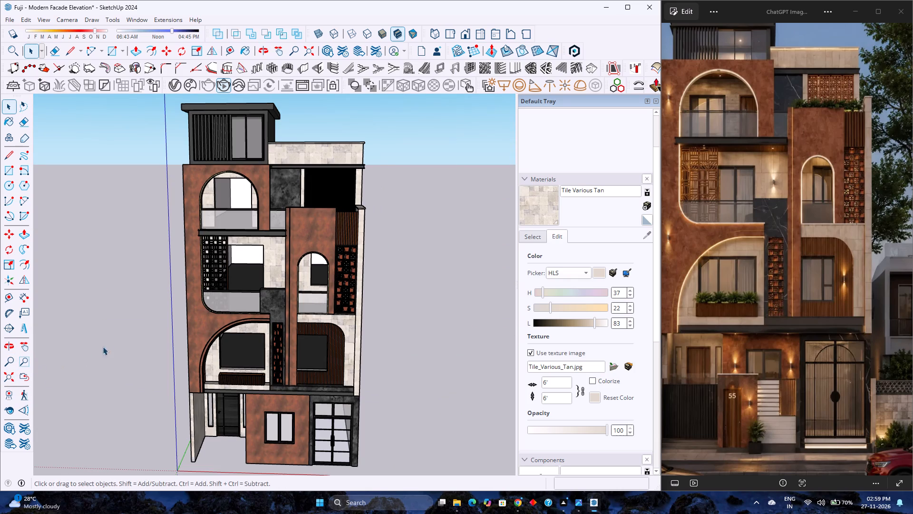
left_click(466, 34)
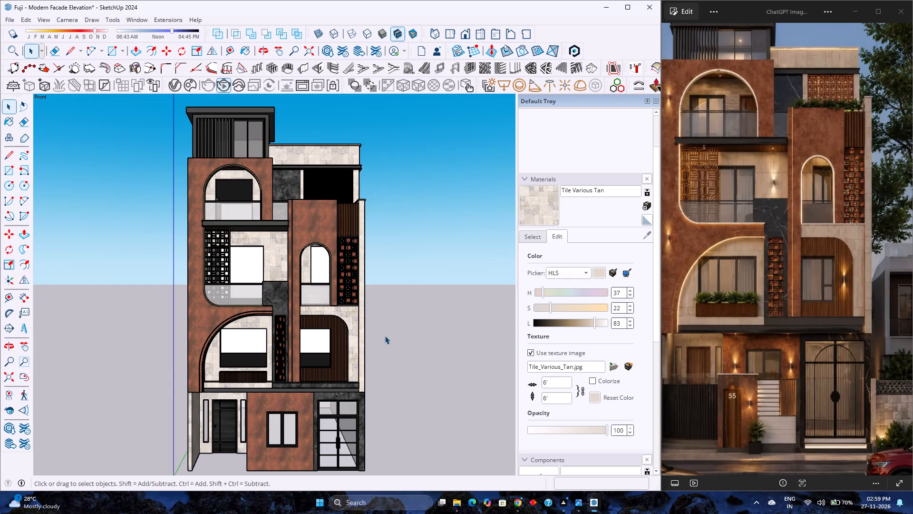
scroll(396, 358, "down", 2)
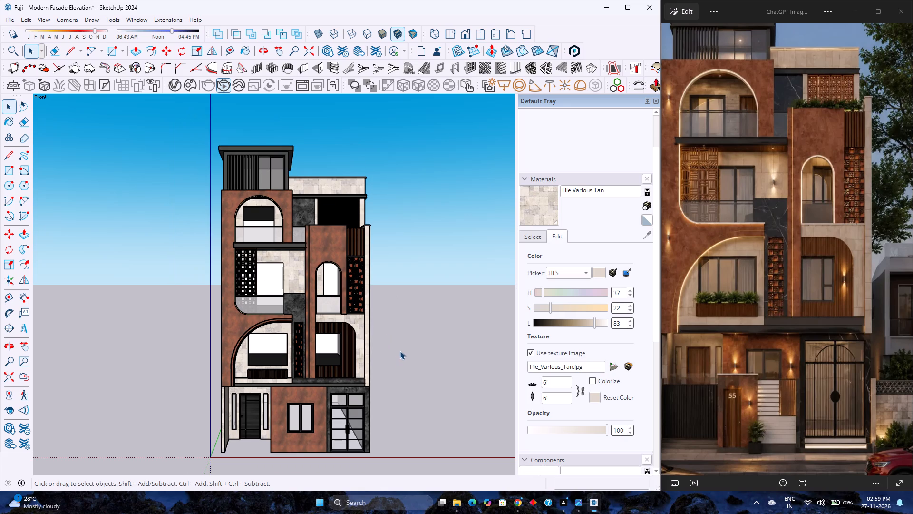
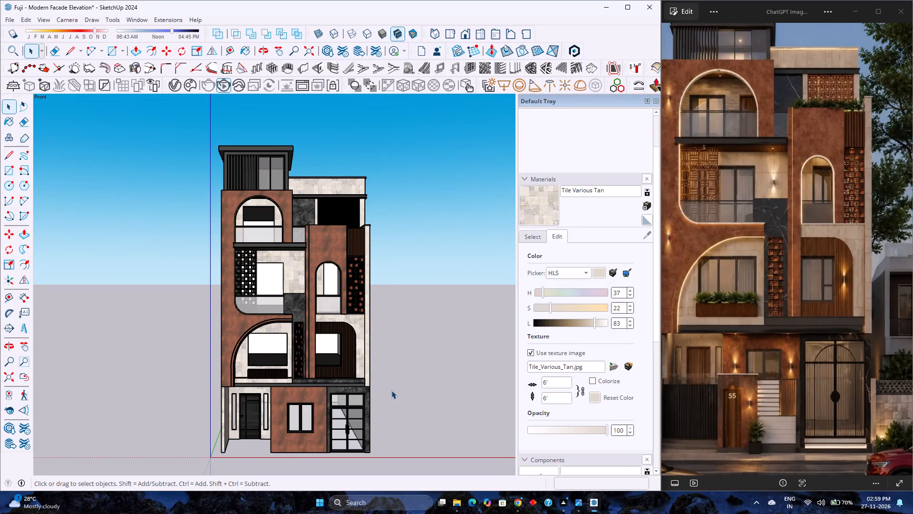
Examine the building's side and rear walls and its roof from several angles.
scroll(391, 390, "down", 2)
middle_click_drag(391, 392, 132, 401)
middle_click_drag(315, 387, 135, 394)
middle_click(324, 387)
middle_click_drag(324, 387, 213, 389)
middle_click(213, 389)
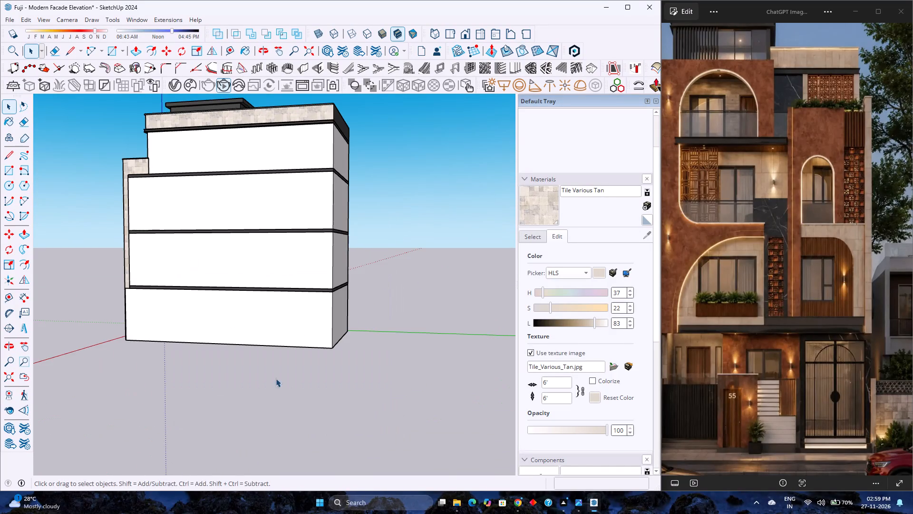
scroll(310, 373, "down", 3)
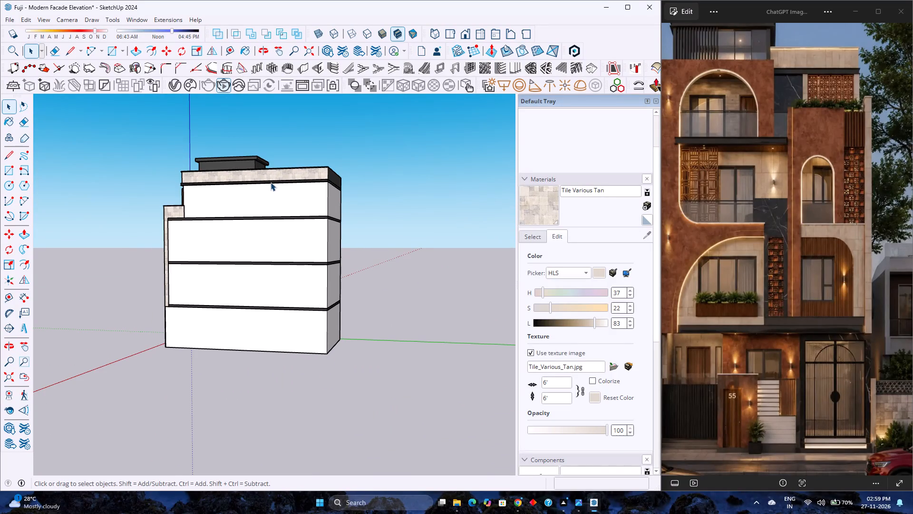
scroll(271, 182, "up", 1)
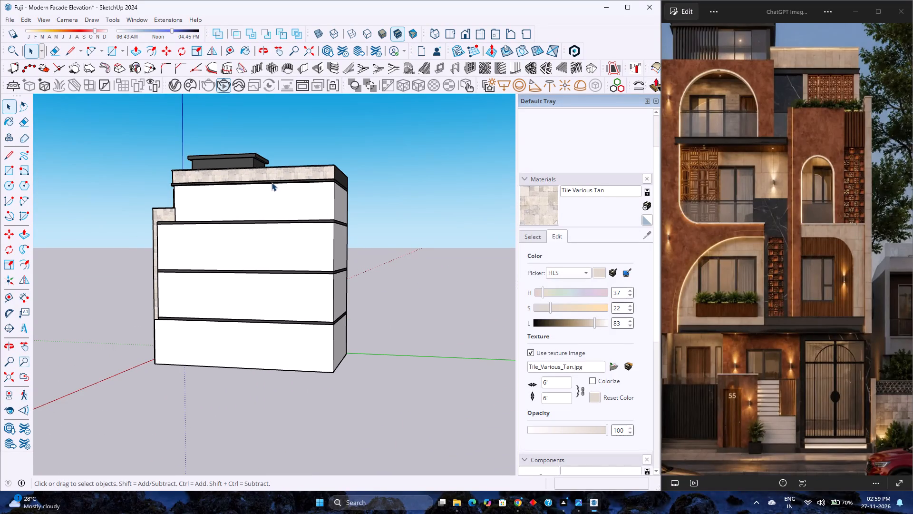
scroll(272, 182, "down", 2)
middle_click_drag(346, 236, 331, 246)
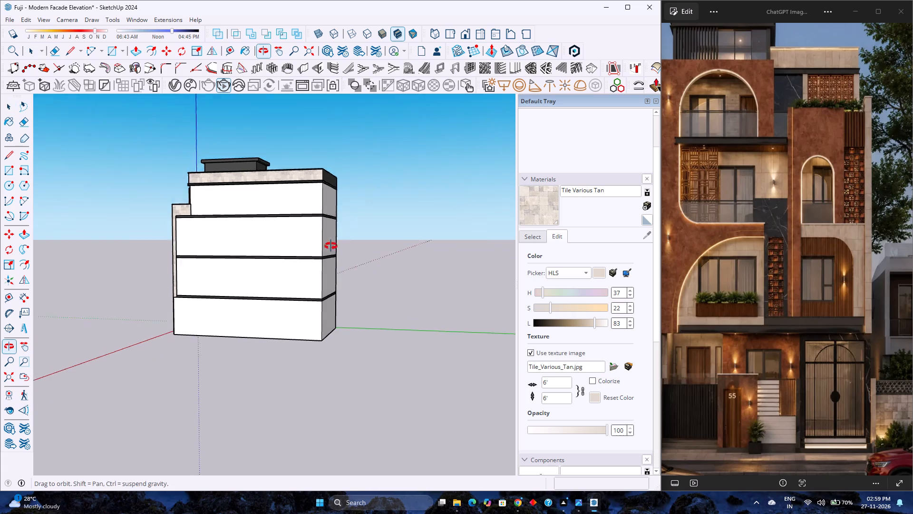
middle_click_drag(331, 246, 173, 293)
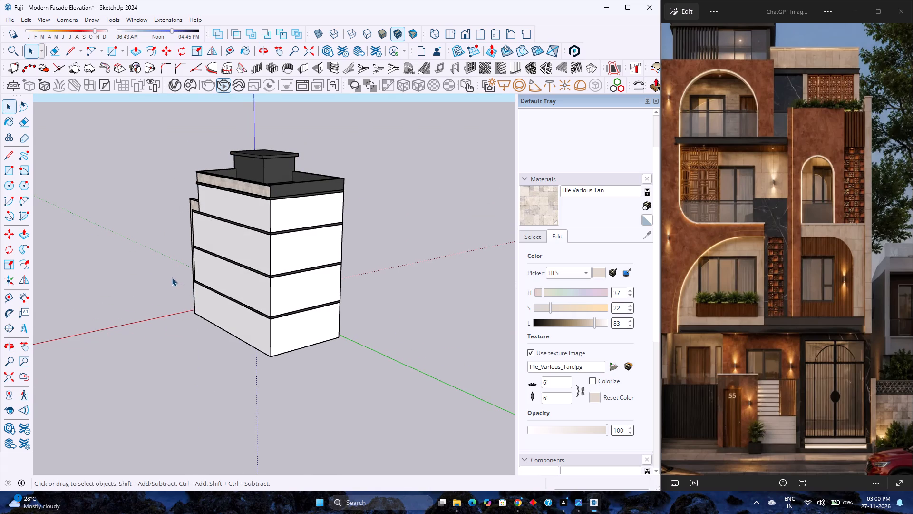
scroll(171, 277, "up", 3)
scroll(264, 272, "up", 2)
scroll(264, 272, "down", 2)
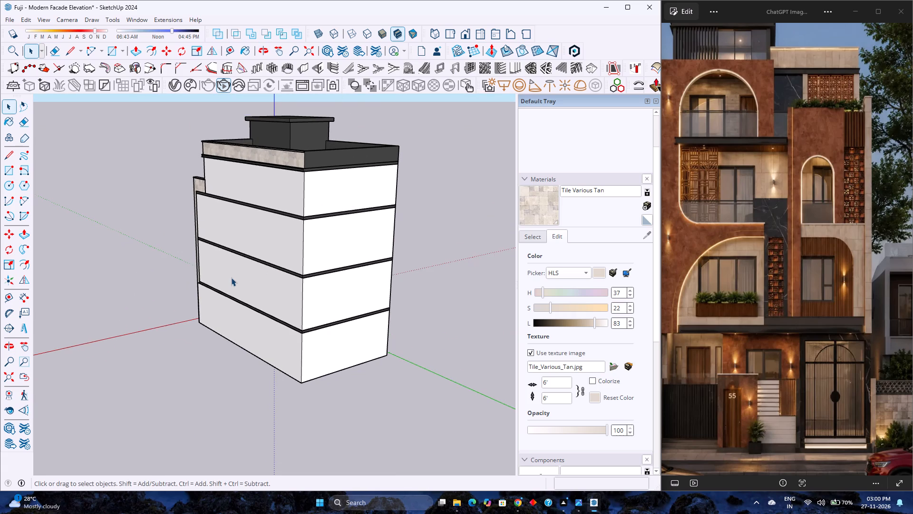
scroll(231, 277, "up", 1)
scroll(231, 277, "down", 1)
scroll(231, 277, "up", 1)
scroll(231, 277, "down", 3)
scroll(231, 277, "up", 2)
scroll(231, 277, "down", 2)
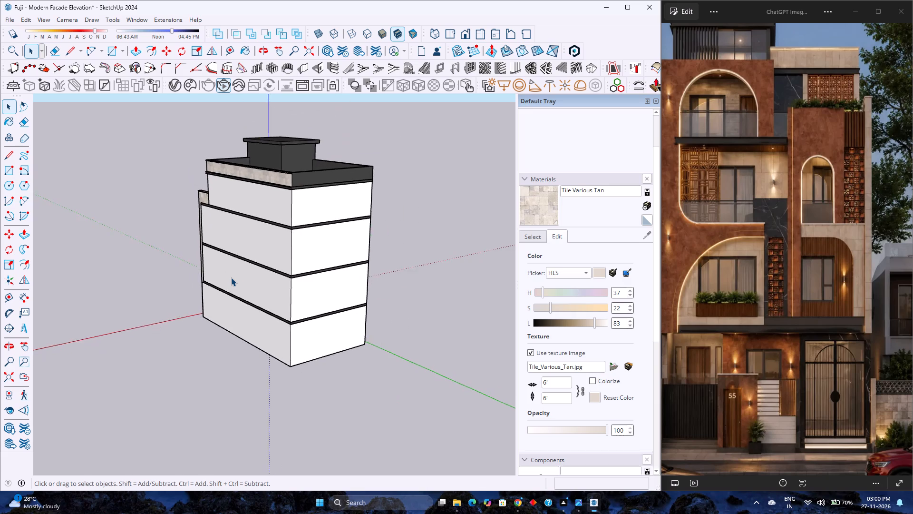
scroll(231, 277, "up", 1)
scroll(231, 277, "down", 4)
scroll(232, 277, "up", 2)
scroll(232, 277, "down", 2)
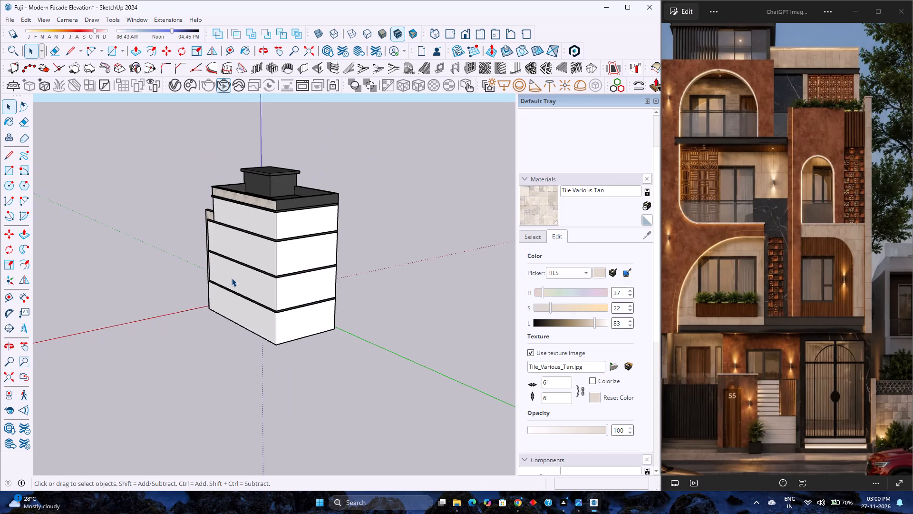
Place a section plane on the building's rear face, keeping the default name and symbol.
middle_click_drag(269, 311, 63, 310)
middle_click(63, 310)
scroll(189, 306, "up", 3)
middle_click_drag(243, 315, 217, 296)
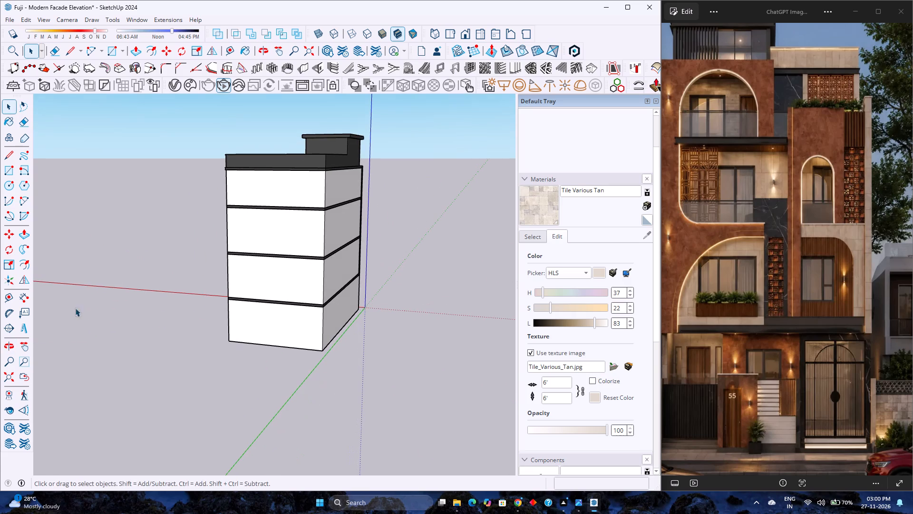
left_click(7, 328)
left_click(261, 279)
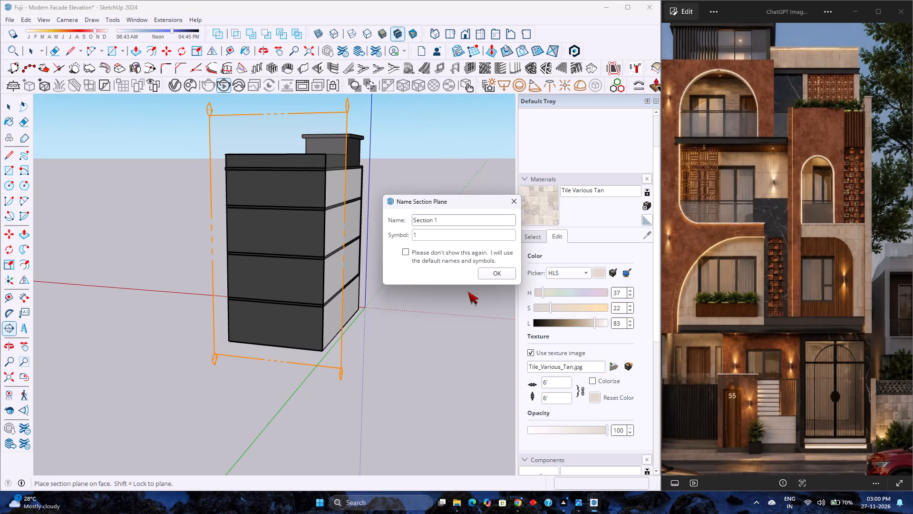
left_click(485, 275)
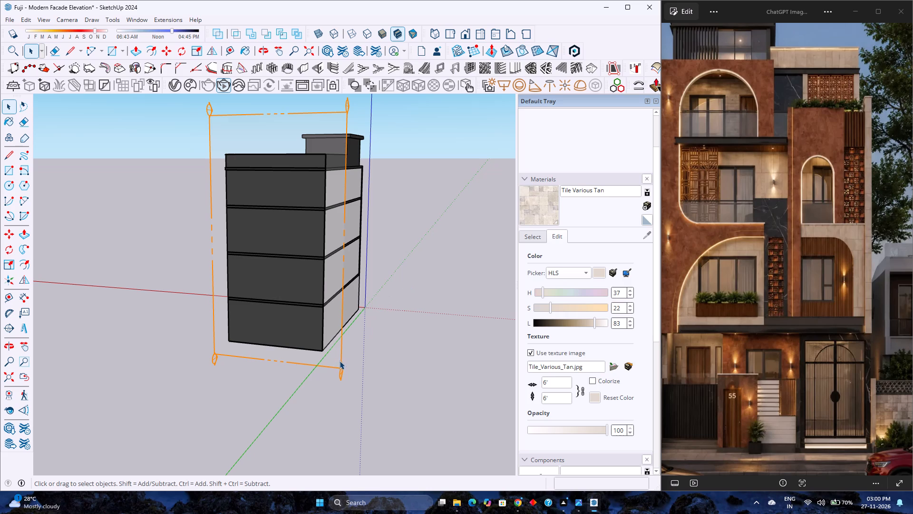
Move the section plane about 25' 8" from the rear face into the building to expose the rooms behind the front facade.
left_click(340, 361)
left_click(171, 56)
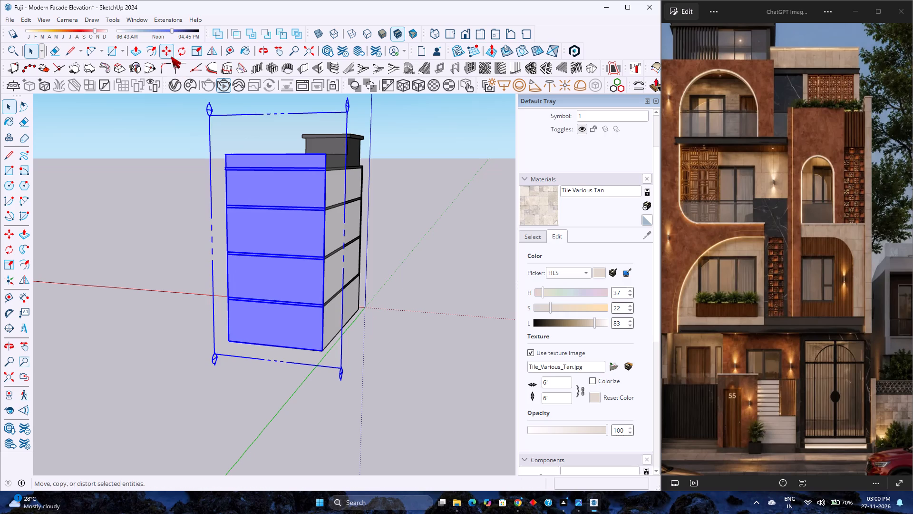
left_click(340, 367)
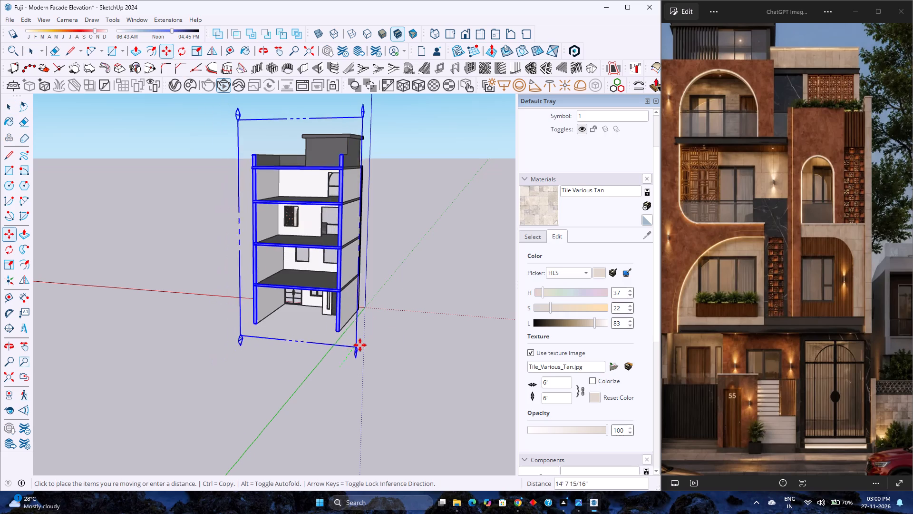
left_click(367, 339)
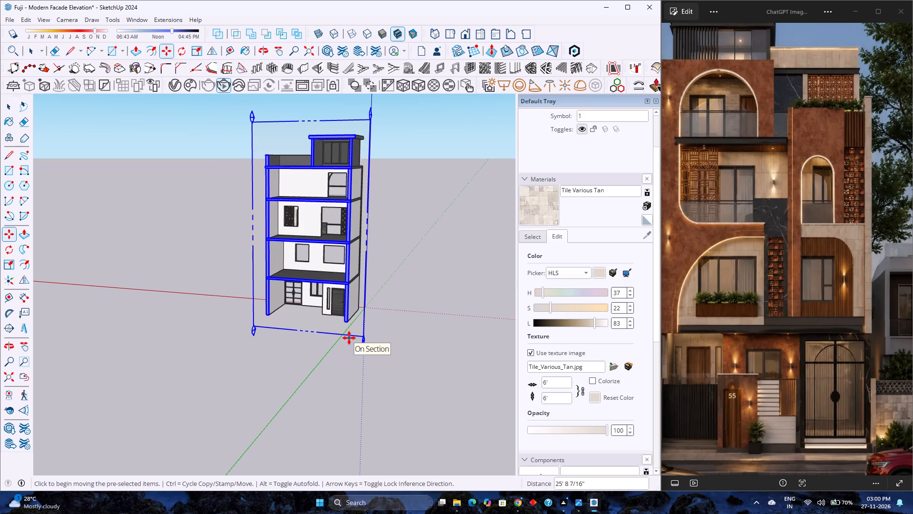
key("space")
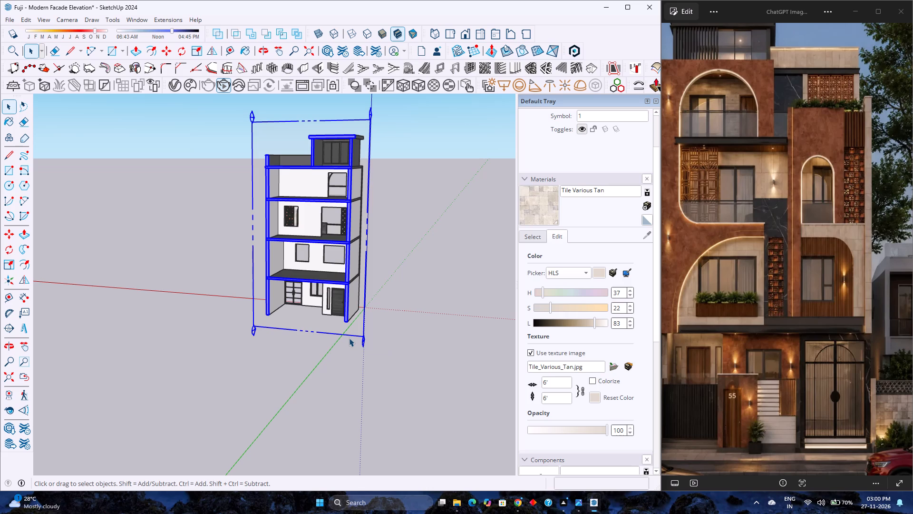
Open the sectioned building group for editing.
double_click(305, 189)
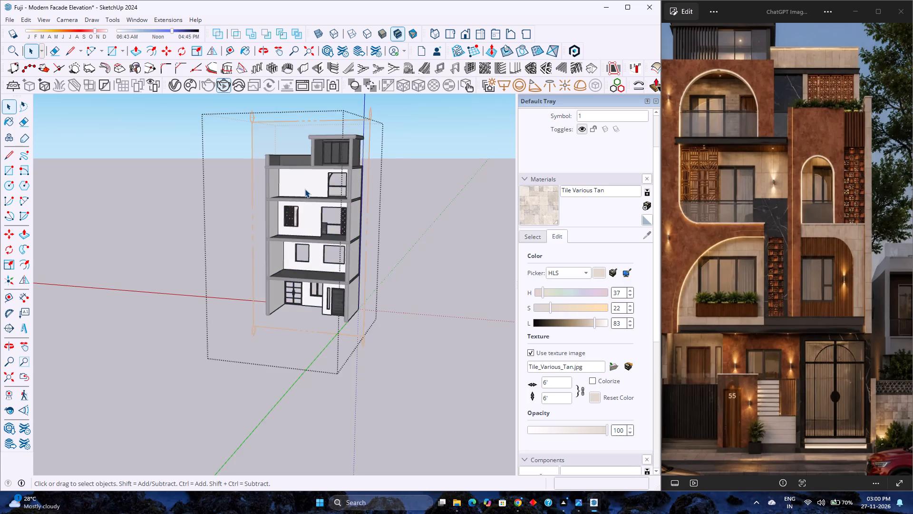
scroll(305, 189, "up", 4)
middle_click_drag(305, 189, 385, 190)
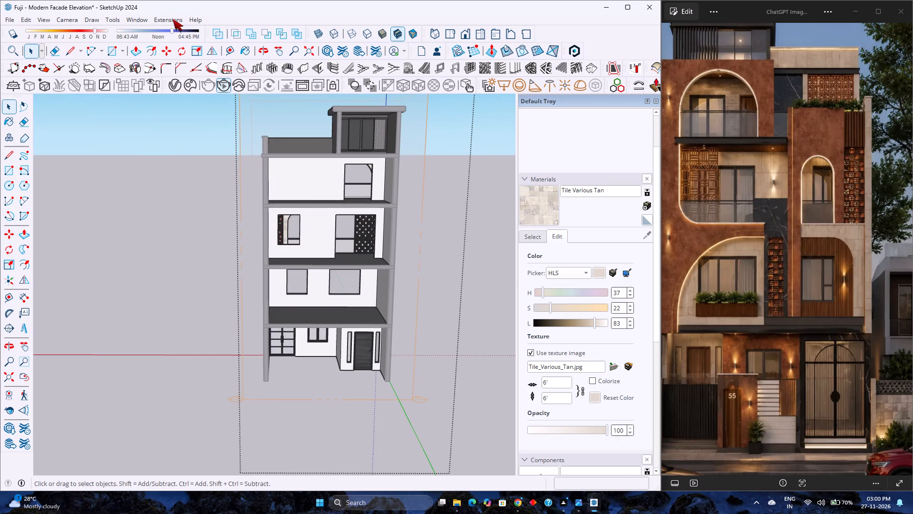
Search 3D Warehouse models for "curtain", replacing the previous search term.
left_click(142, 20)
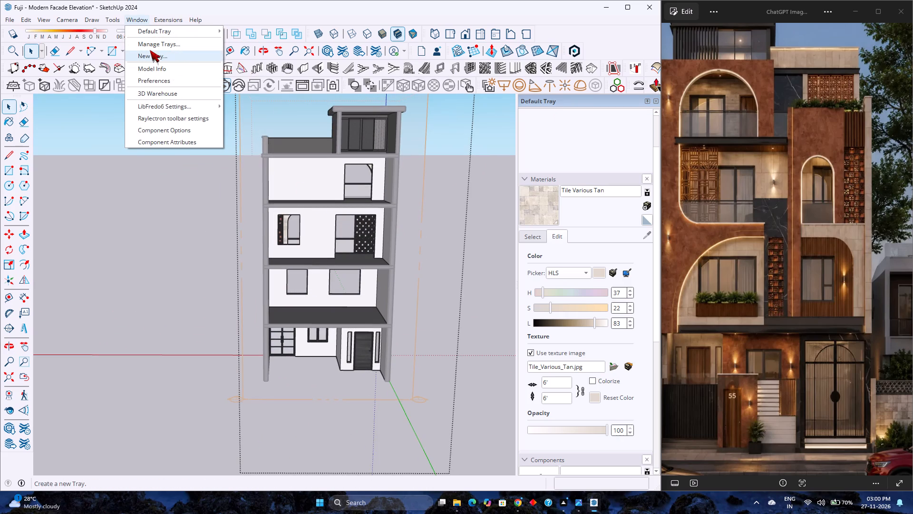
left_click(166, 96)
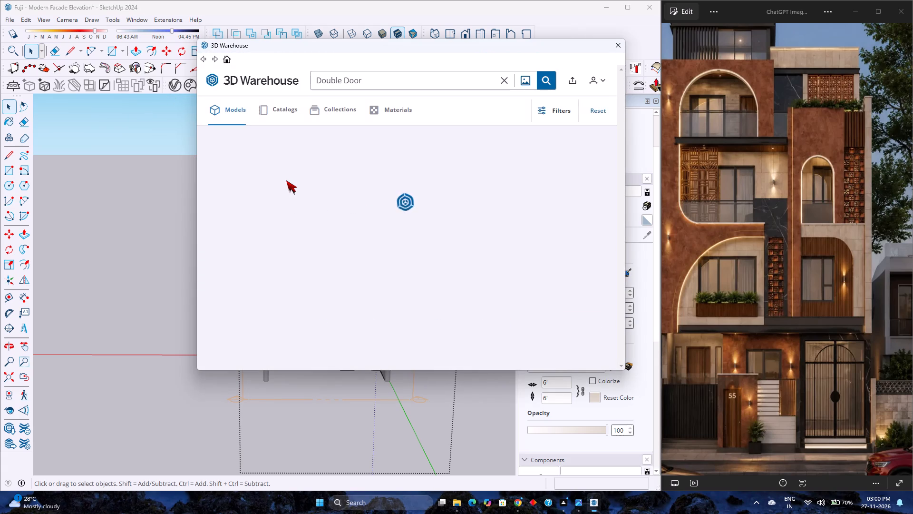
scroll(326, 171, "down", 1)
scroll(327, 176, "up", 2)
scroll(327, 176, "down", 3)
left_click(505, 77)
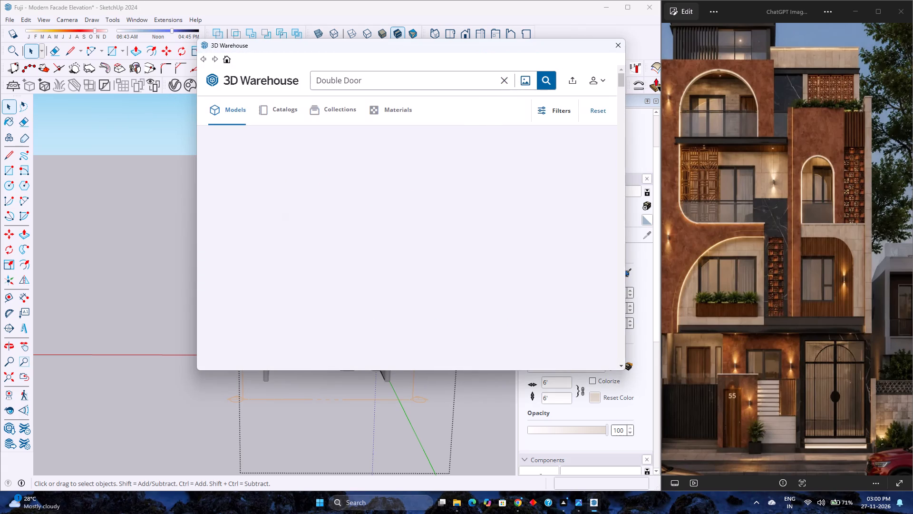
double_click(490, 81)
double_click(505, 81)
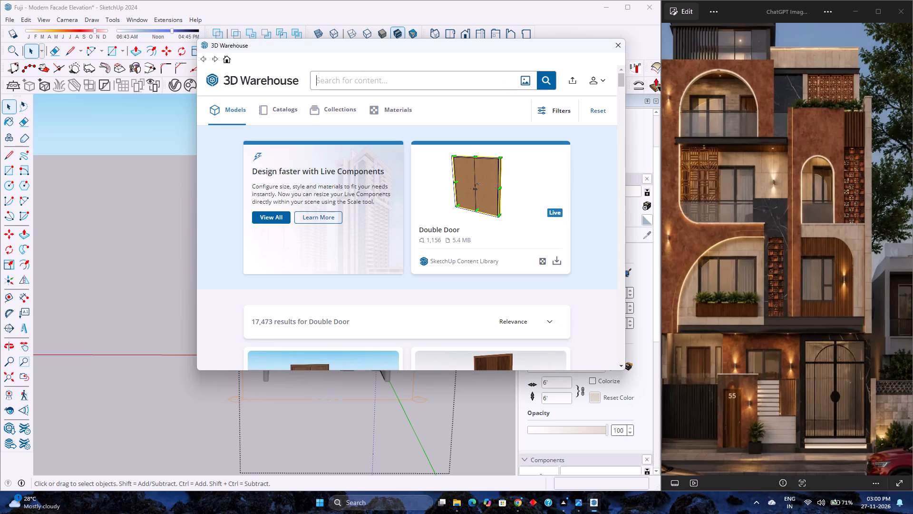
type("curtain")
key("Return")
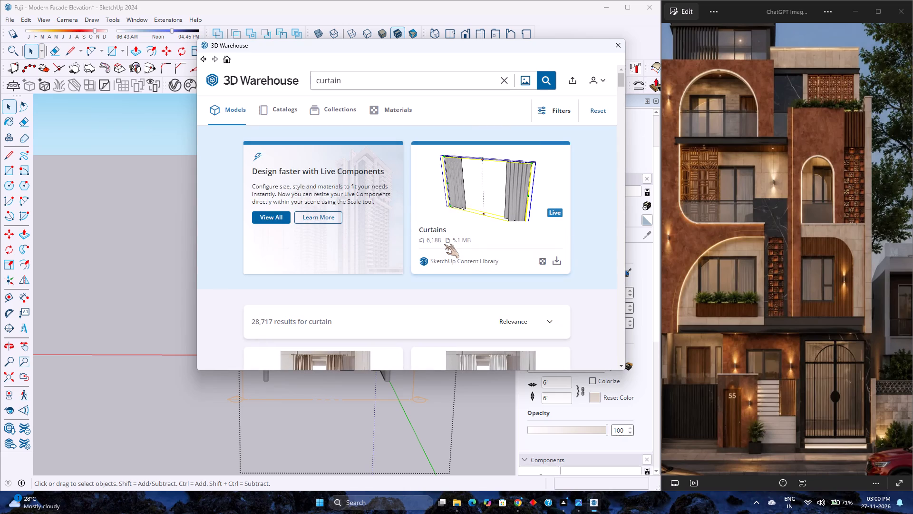
Browse the 3D Warehouse curtain models for a full-length design that suits the facade windows in the reference image.
scroll(444, 244, "down", 2)
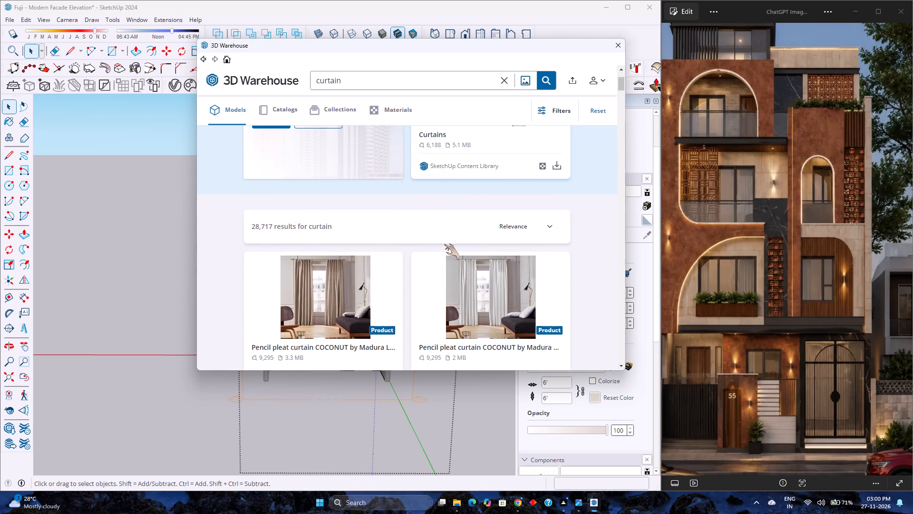
scroll(444, 244, "down", 5)
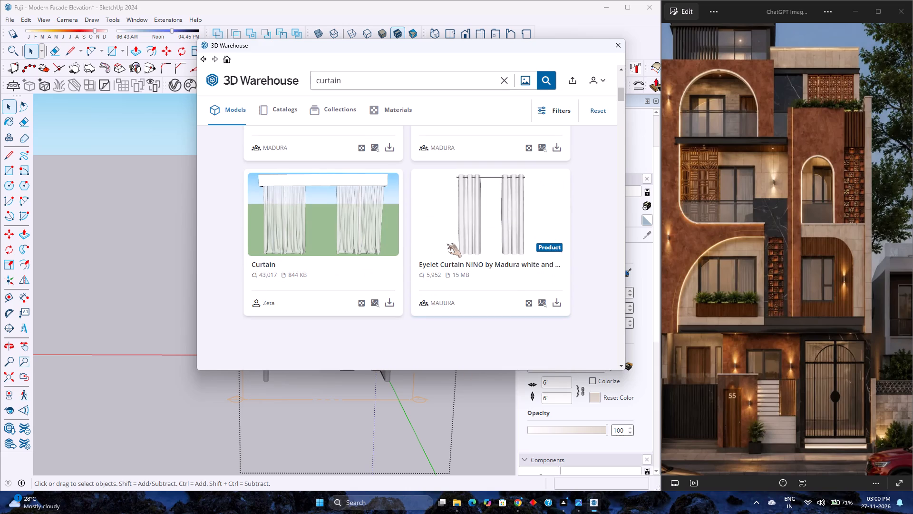
scroll(447, 244, "down", 9)
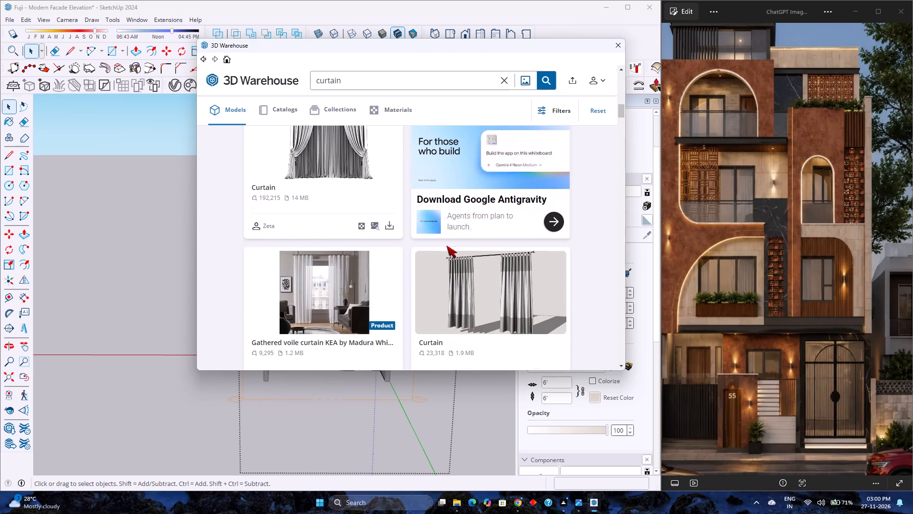
scroll(447, 246, "down", 5)
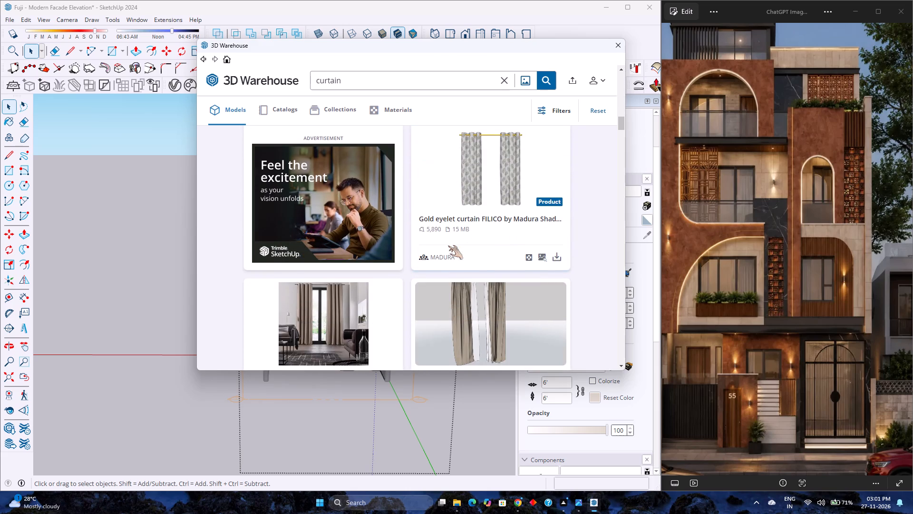
scroll(448, 246, "down", 10)
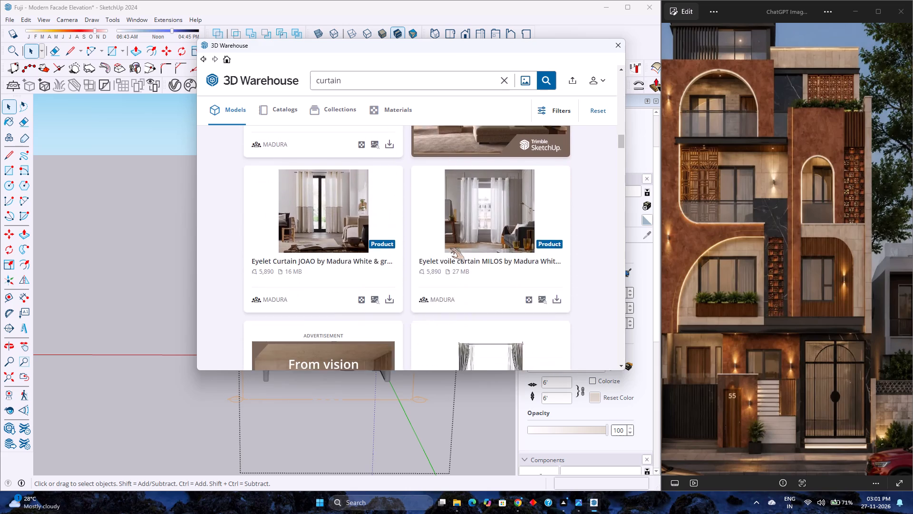
scroll(450, 248, "down", 5)
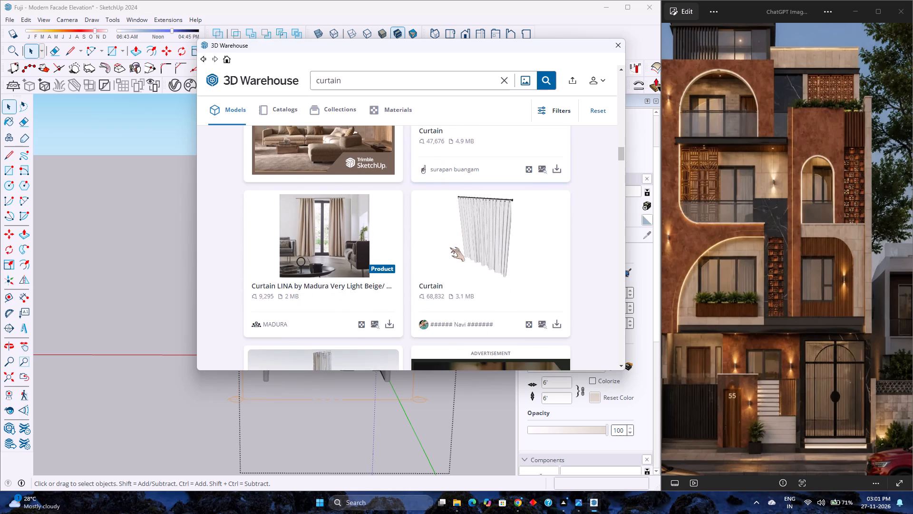
scroll(415, 247, "down", 3)
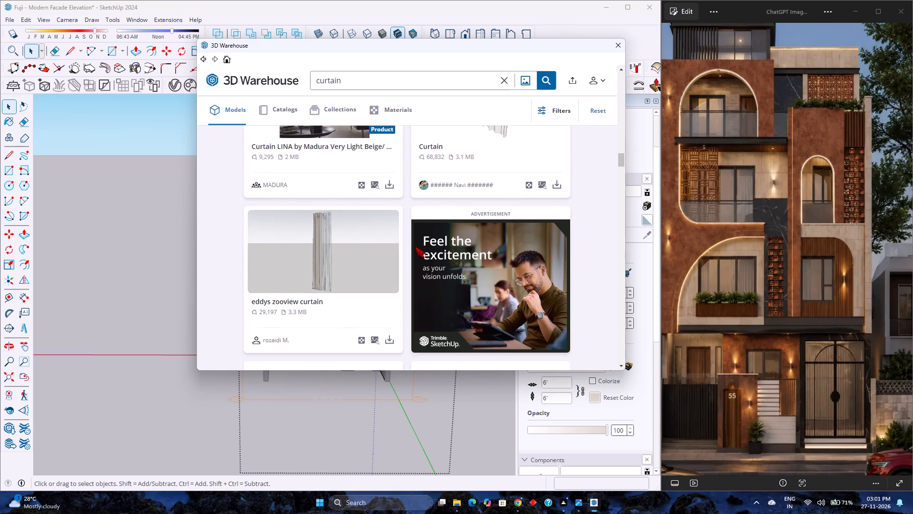
scroll(415, 247, "down", 3)
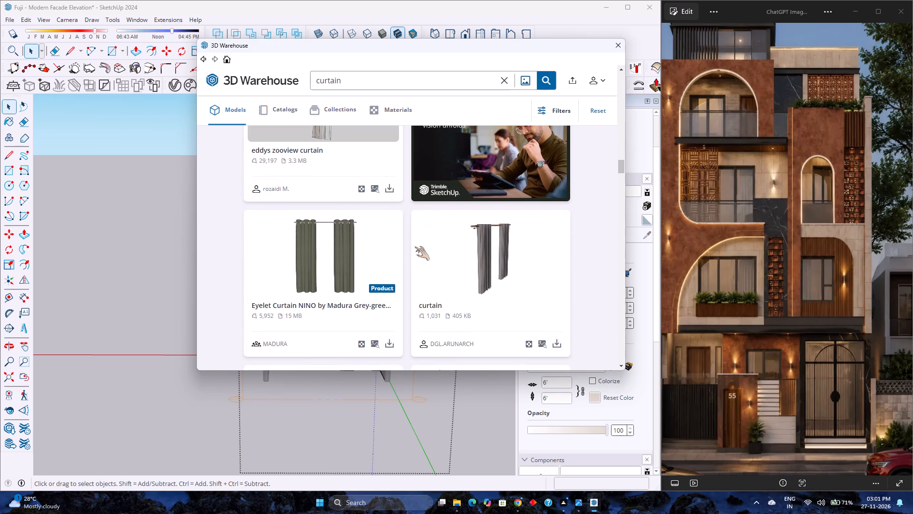
scroll(415, 247, "down", 3)
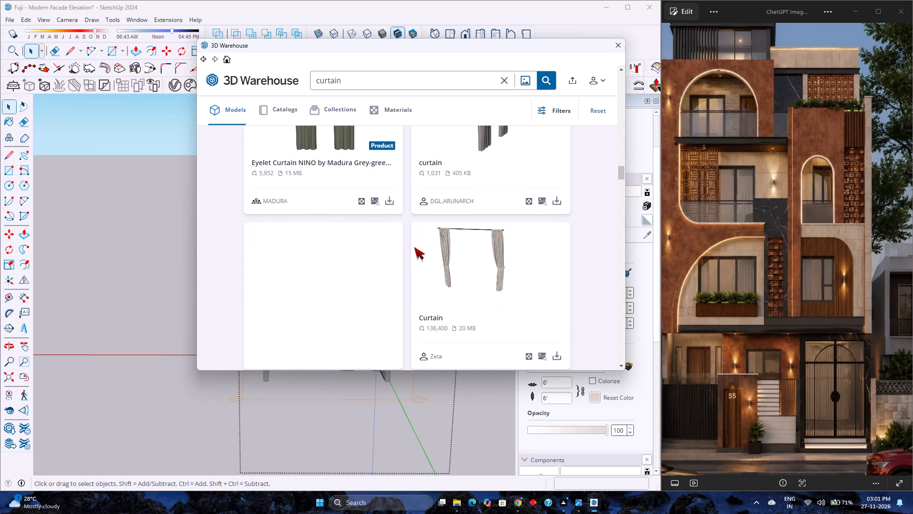
scroll(414, 247, "down", 1)
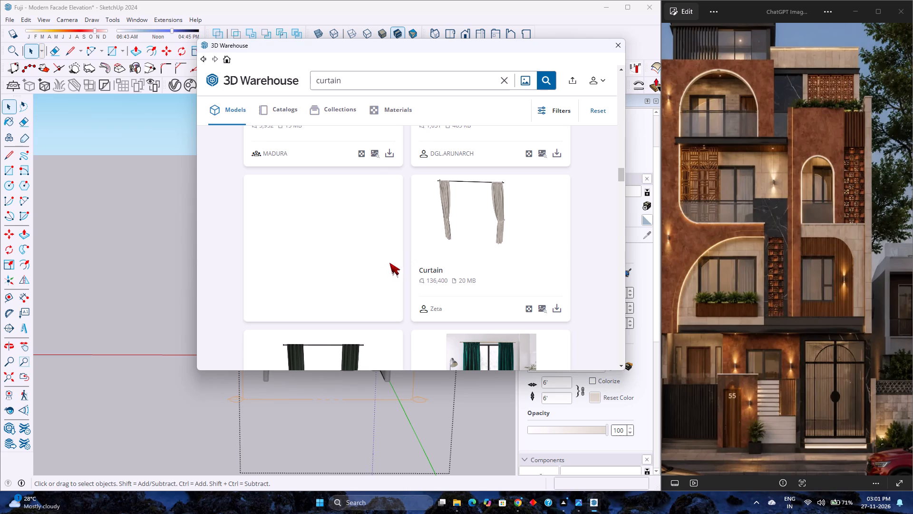
scroll(398, 263, "down", 1)
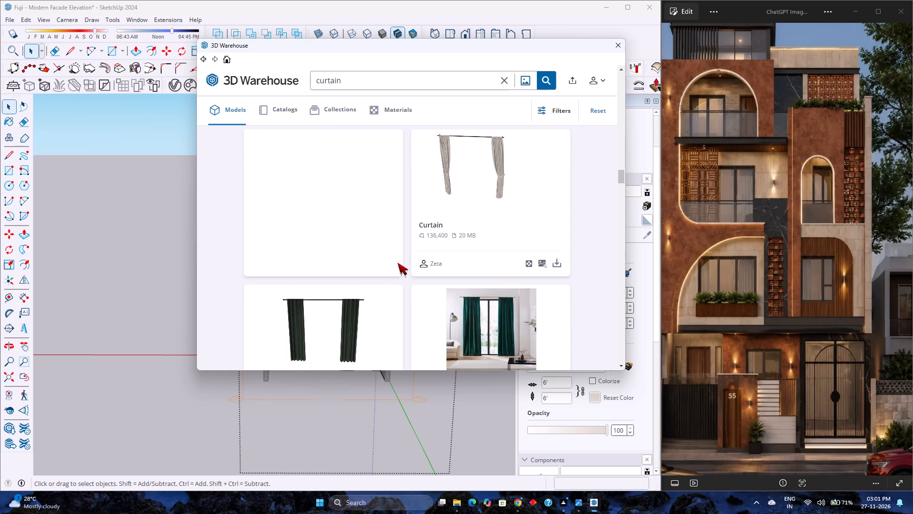
scroll(398, 263, "down", 5)
scroll(398, 263, "up", 4)
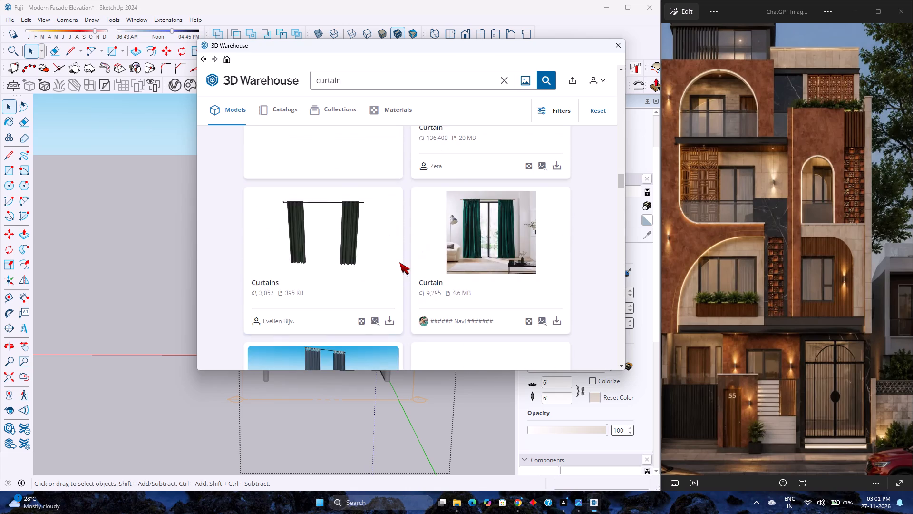
scroll(399, 262, "up", 2)
scroll(401, 258, "down", 2)
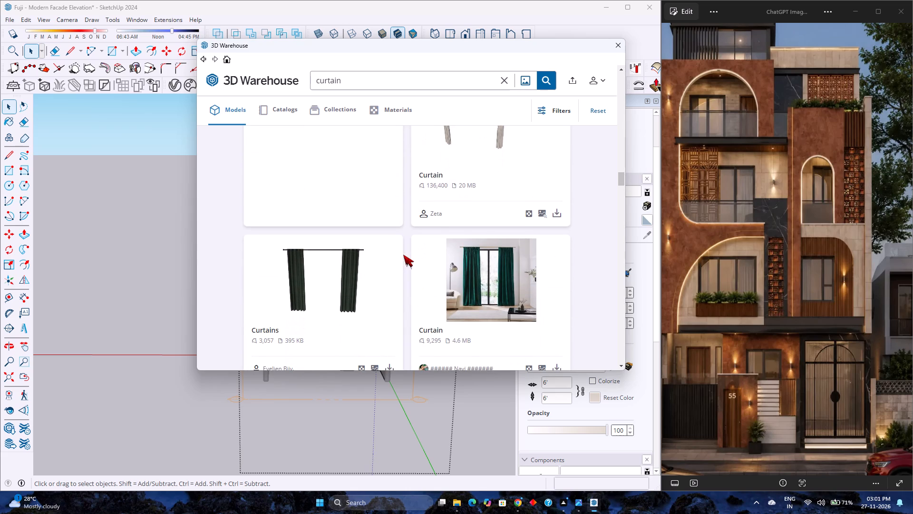
scroll(403, 255, "down", 9)
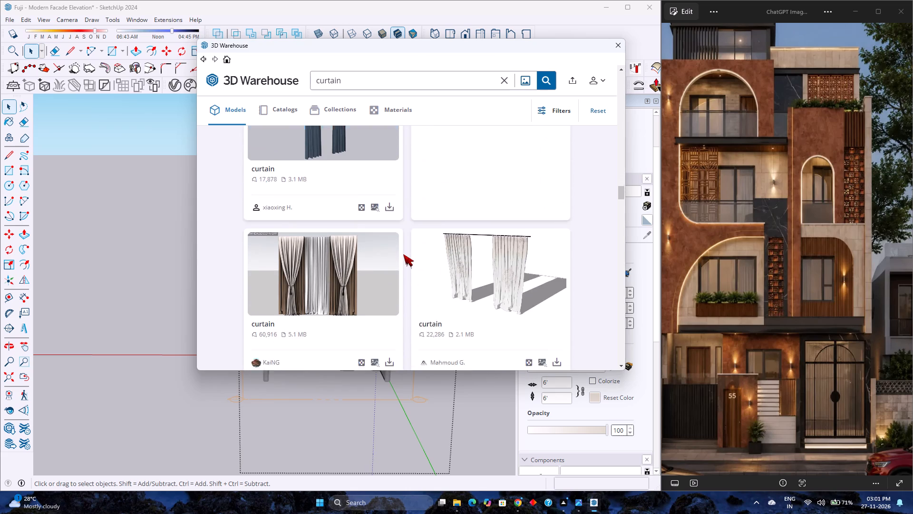
scroll(403, 254, "down", 7)
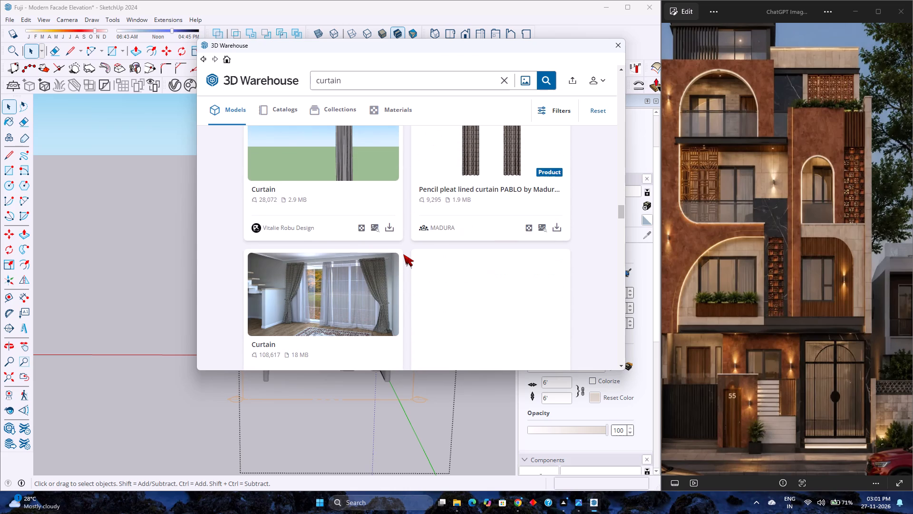
scroll(403, 254, "down", 2)
scroll(403, 254, "up", 4)
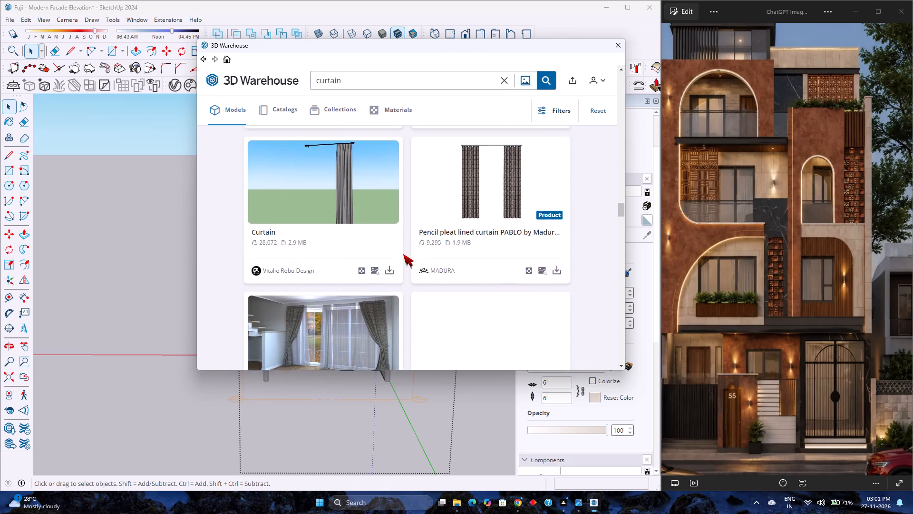
scroll(403, 254, "up", 2)
scroll(402, 255, "down", 2)
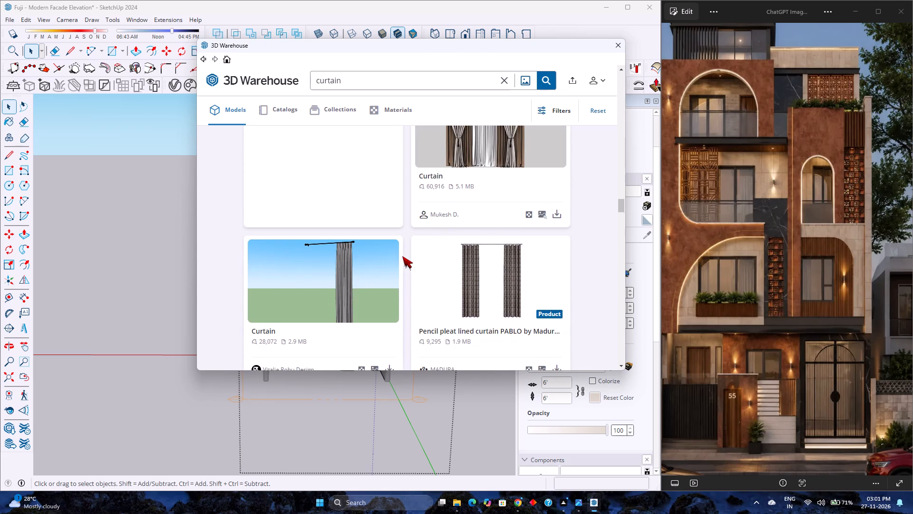
scroll(402, 256, "down", 12)
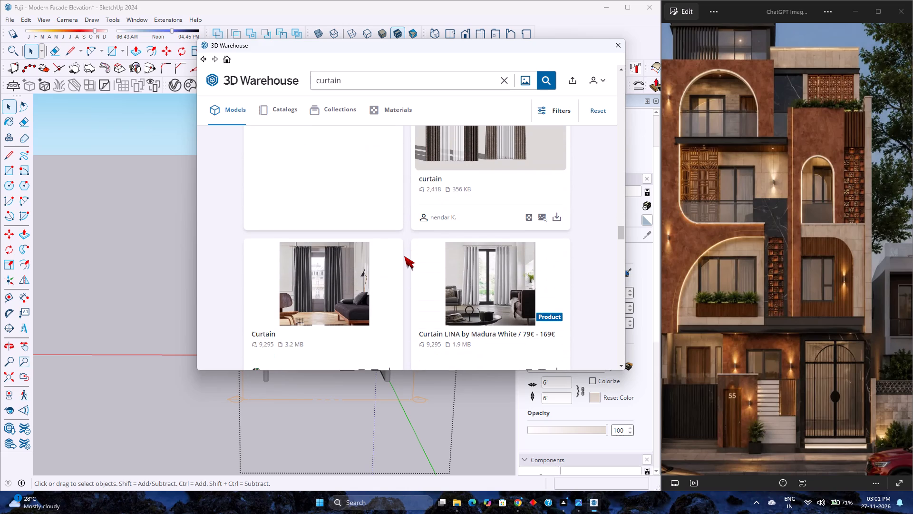
scroll(404, 256, "down", 3)
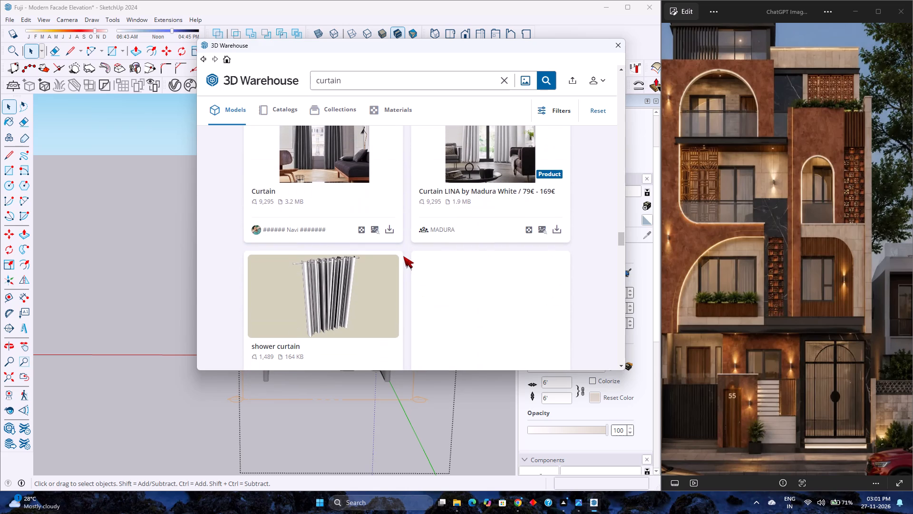
scroll(404, 256, "down", 4)
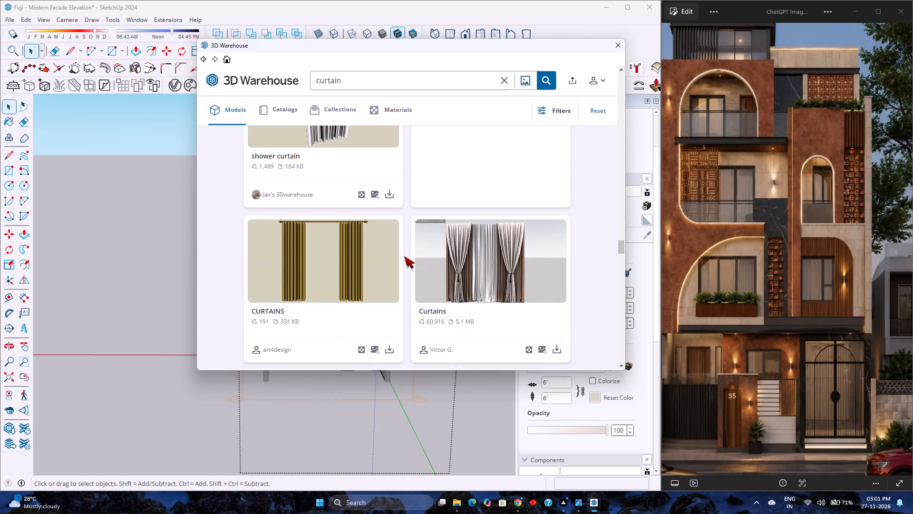
scroll(404, 256, "up", 2)
scroll(402, 257, "down", 2)
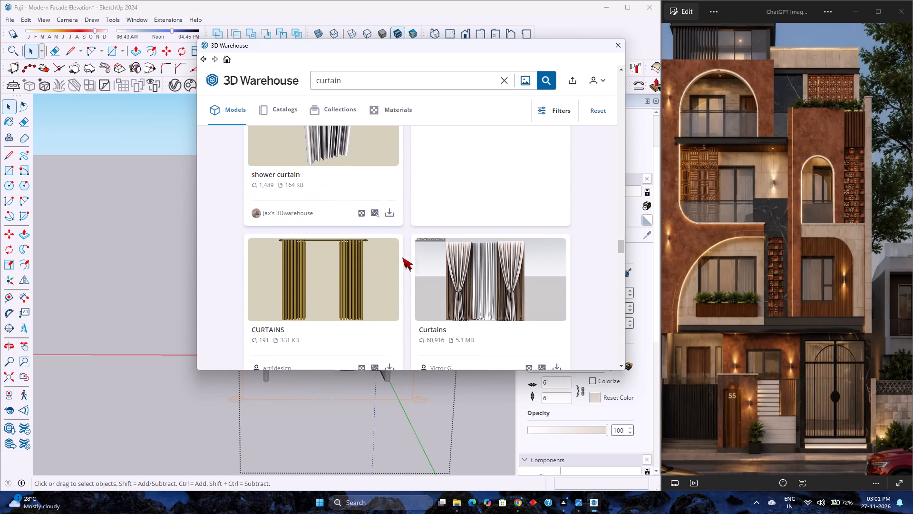
scroll(402, 257, "down", 5)
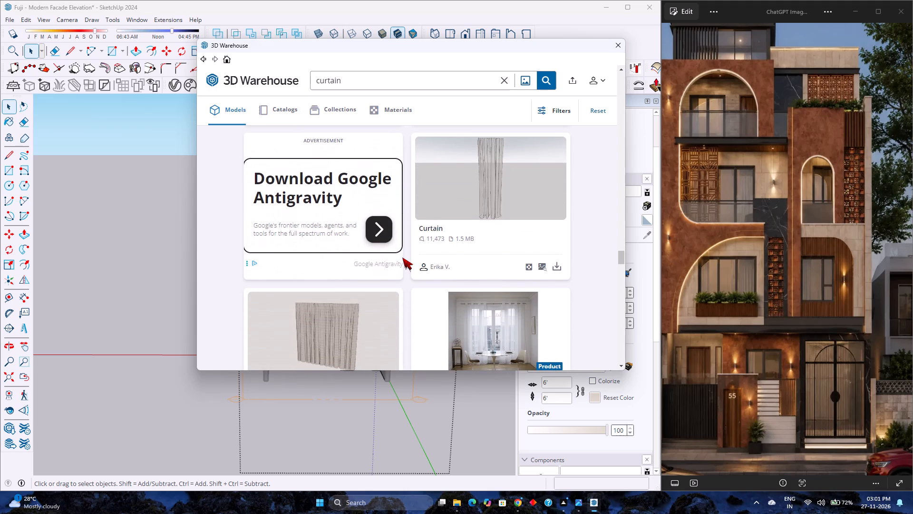
scroll(402, 257, "down", 11)
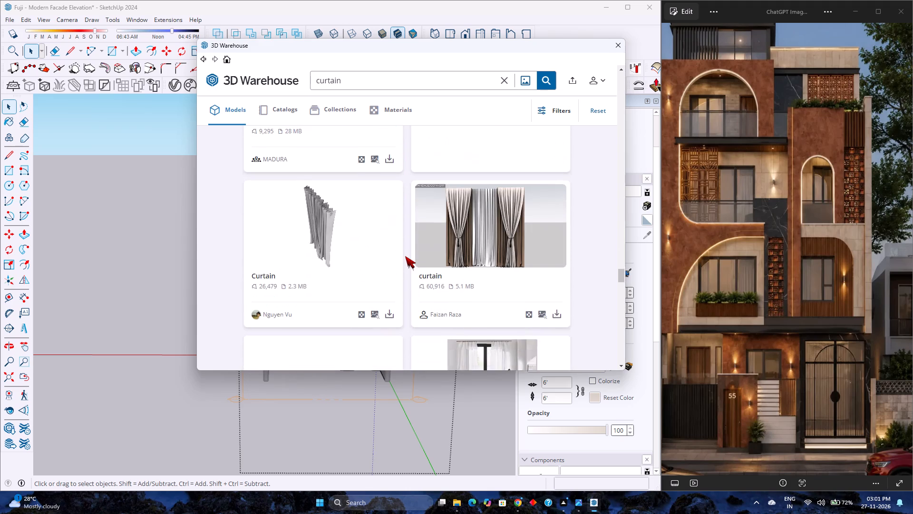
scroll(405, 256, "down", 9)
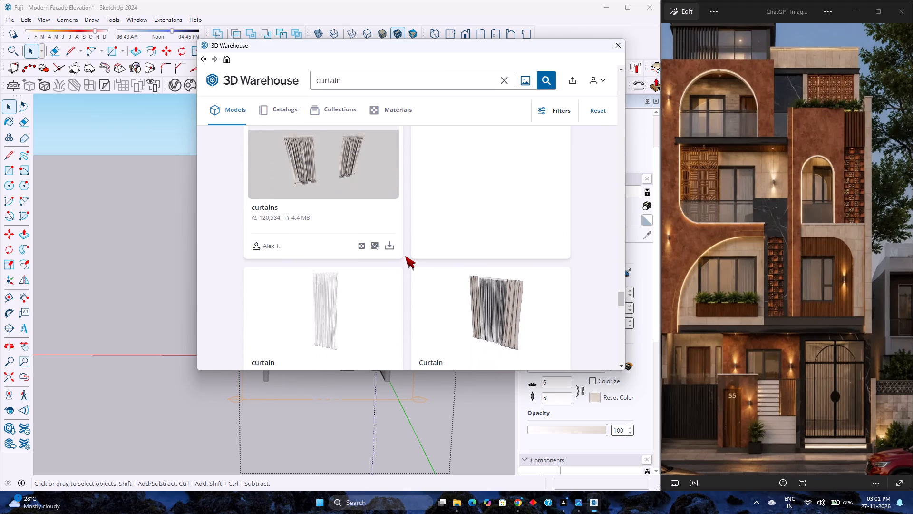
scroll(405, 256, "down", 13)
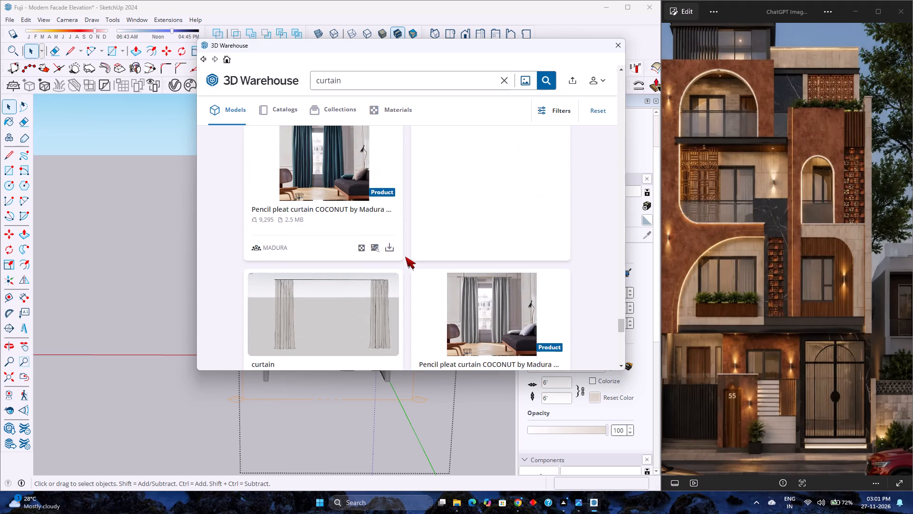
scroll(407, 257, "down", 9)
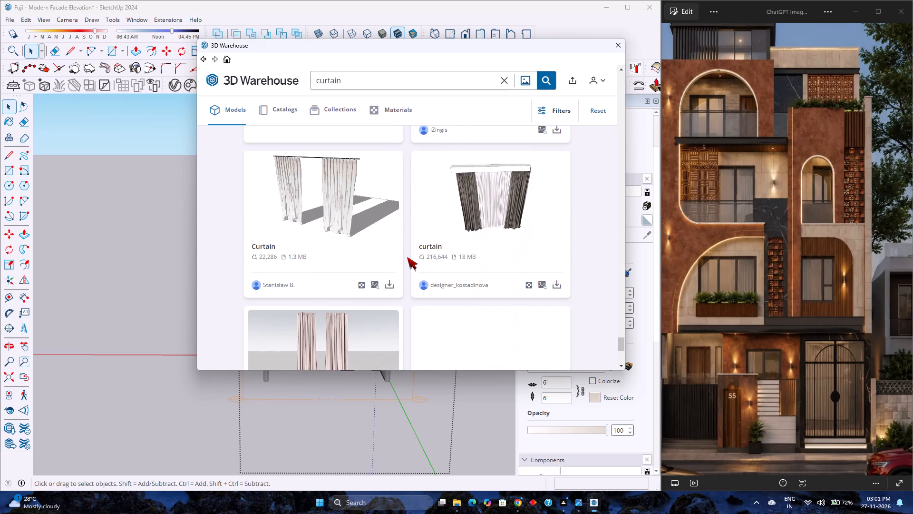
scroll(407, 257, "down", 5)
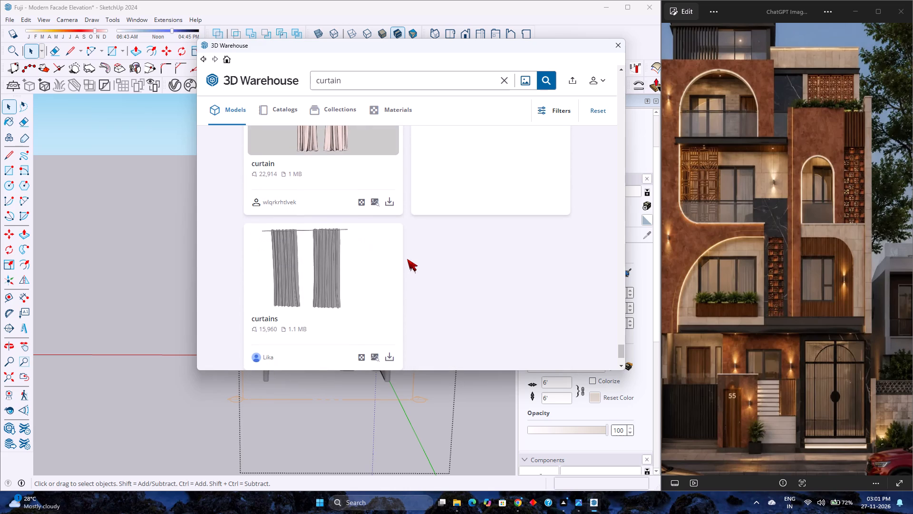
scroll(407, 259, "down", 3)
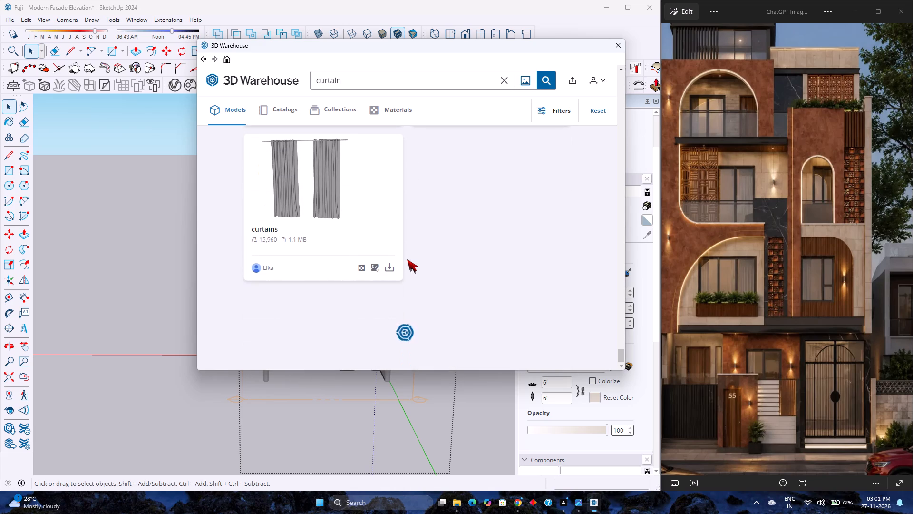
scroll(407, 259, "down", 4)
scroll(407, 260, "up", 4)
scroll(407, 260, "down", 3)
scroll(407, 260, "up", 3)
scroll(407, 260, "down", 6)
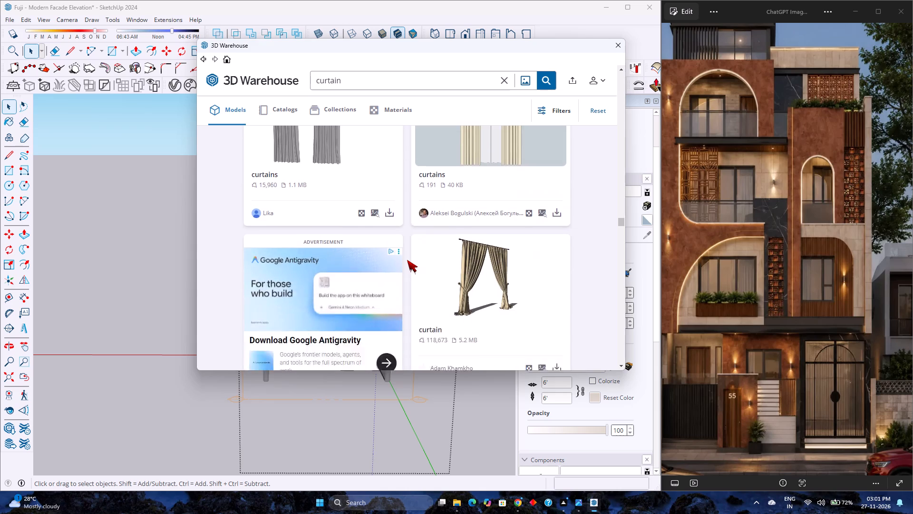
scroll(407, 260, "down", 8)
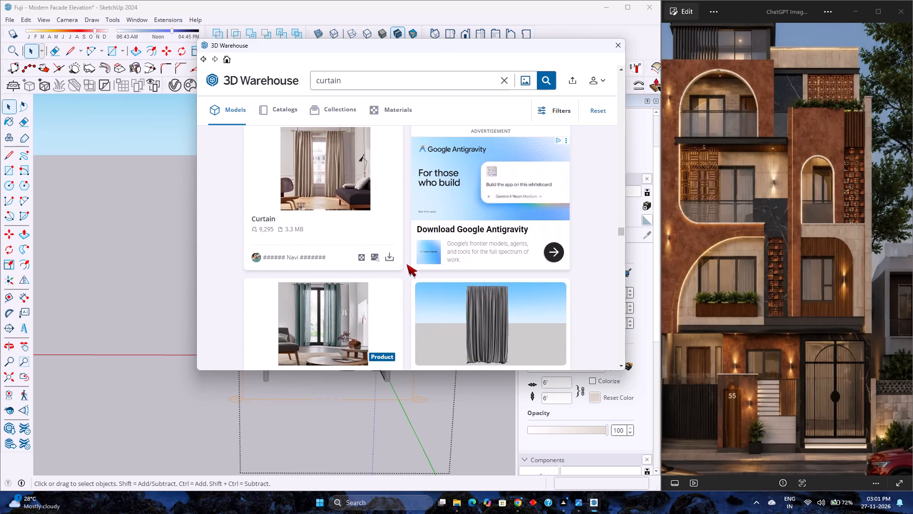
scroll(407, 264, "down", 2)
scroll(407, 264, "up", 1)
scroll(407, 264, "down", 3)
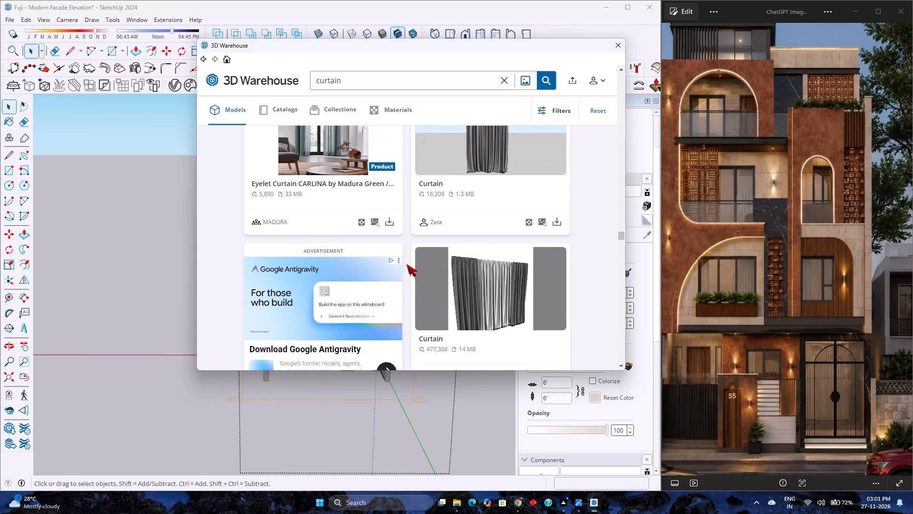
scroll(407, 264, "down", 4)
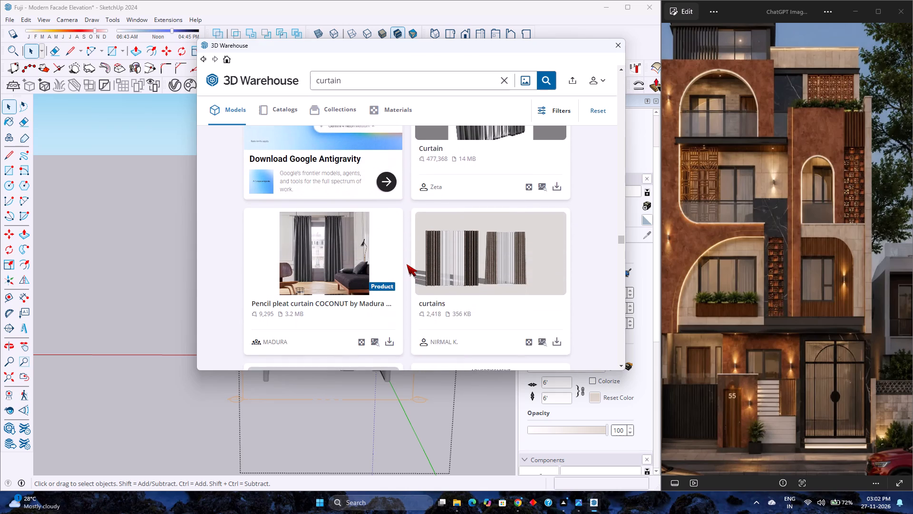
scroll(407, 264, "down", 6)
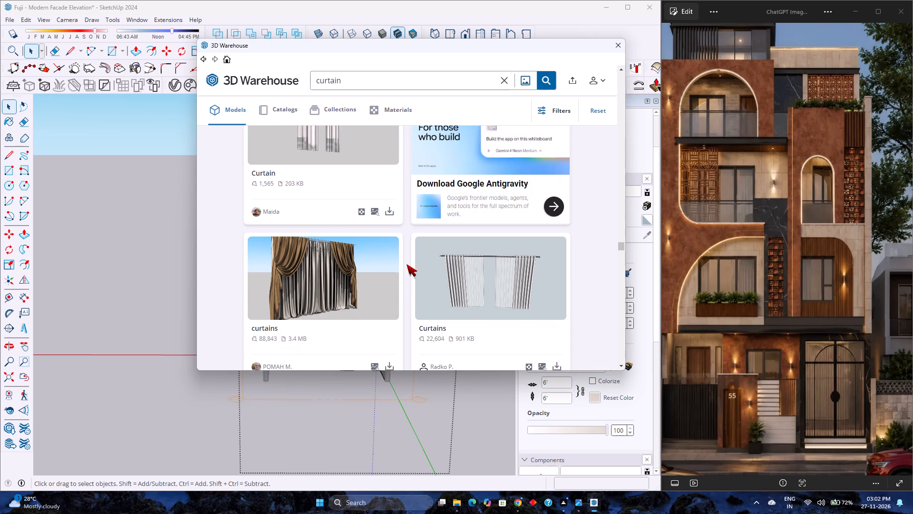
scroll(407, 264, "down", 5)
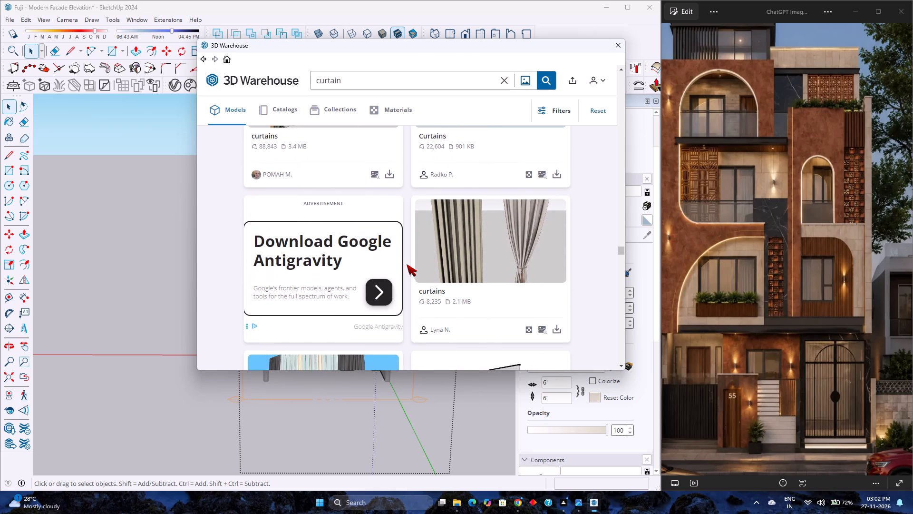
Look further through the 3D Warehouse curtain results for full-length drapes that suit the facade windows in the reference image.
scroll(407, 264, "down", 4)
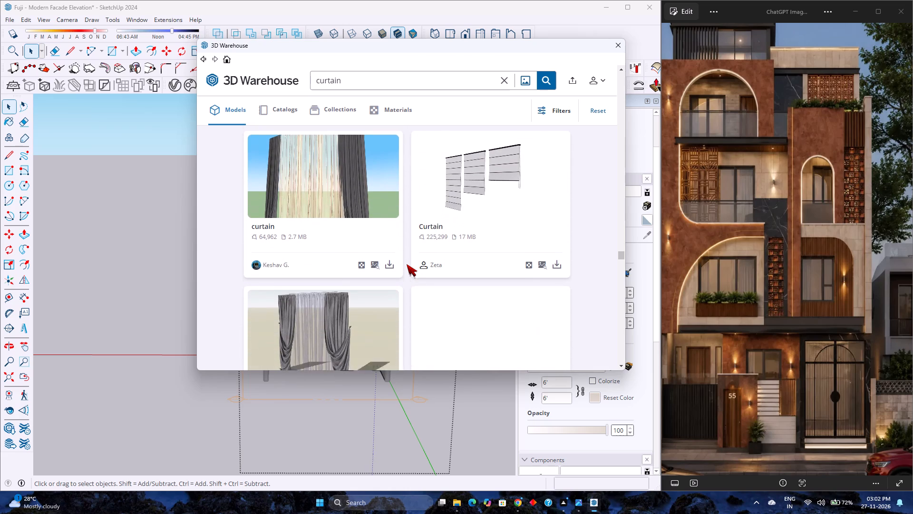
scroll(407, 264, "down", 4)
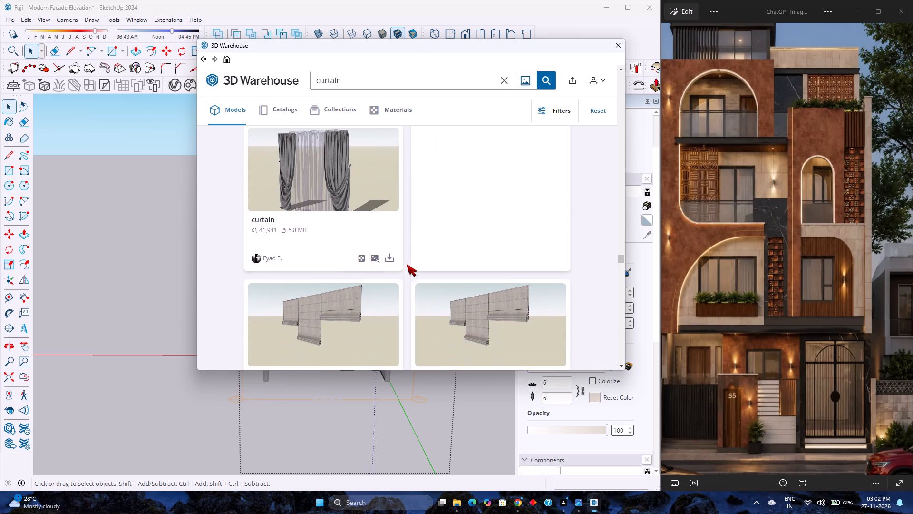
scroll(407, 264, "down", 1)
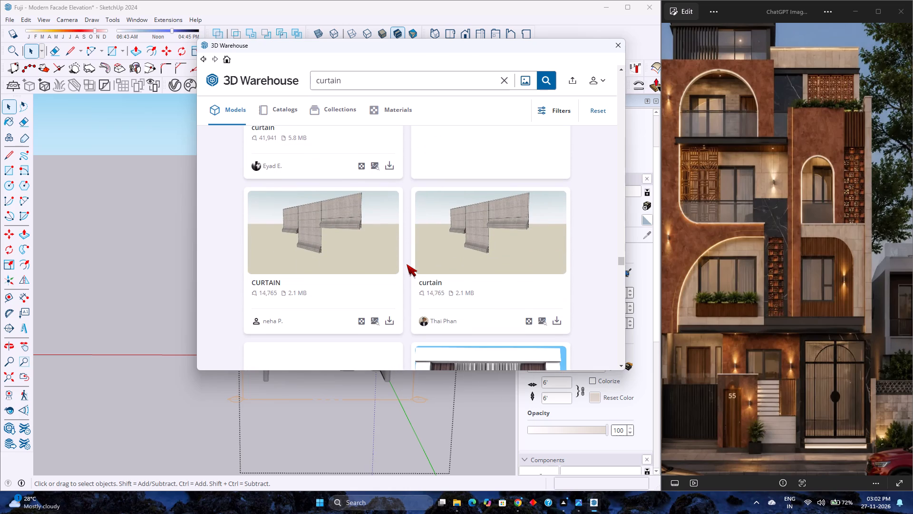
scroll(407, 264, "down", 1)
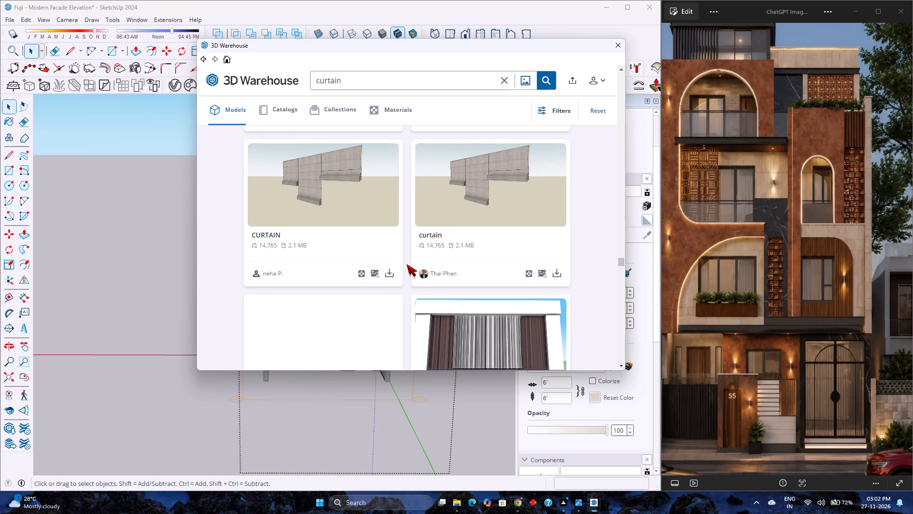
scroll(403, 264, "down", 1)
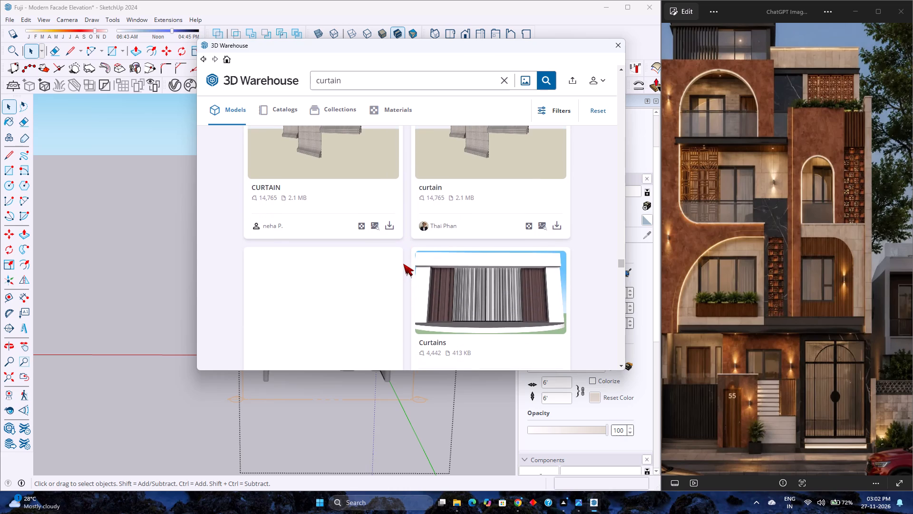
scroll(403, 264, "down", 3)
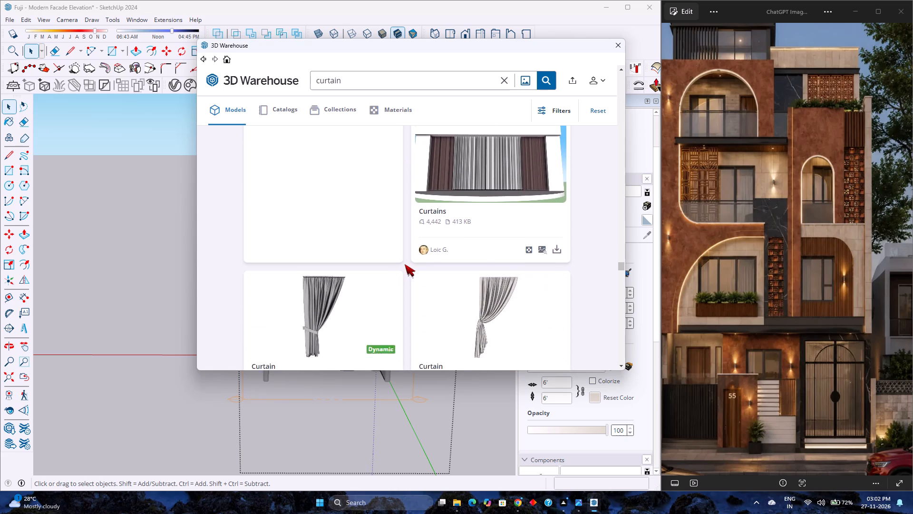
scroll(405, 264, "down", 3)
scroll(405, 264, "up", 5)
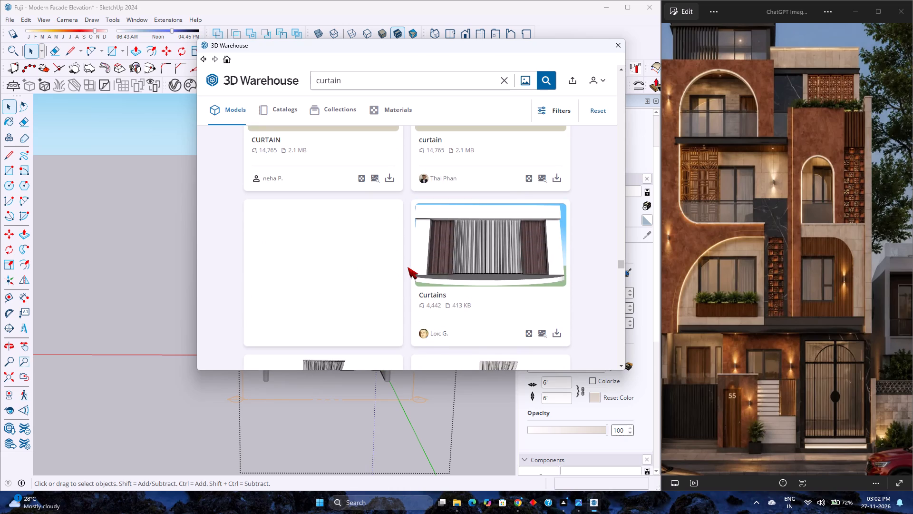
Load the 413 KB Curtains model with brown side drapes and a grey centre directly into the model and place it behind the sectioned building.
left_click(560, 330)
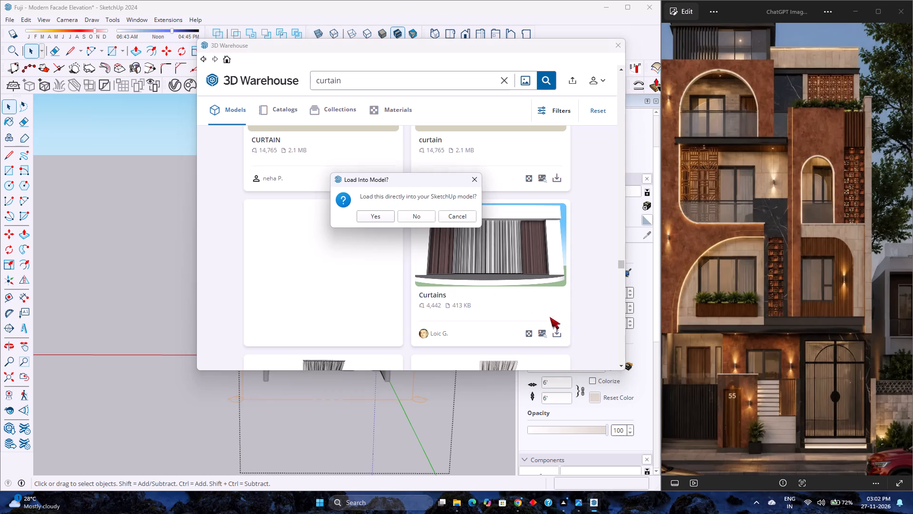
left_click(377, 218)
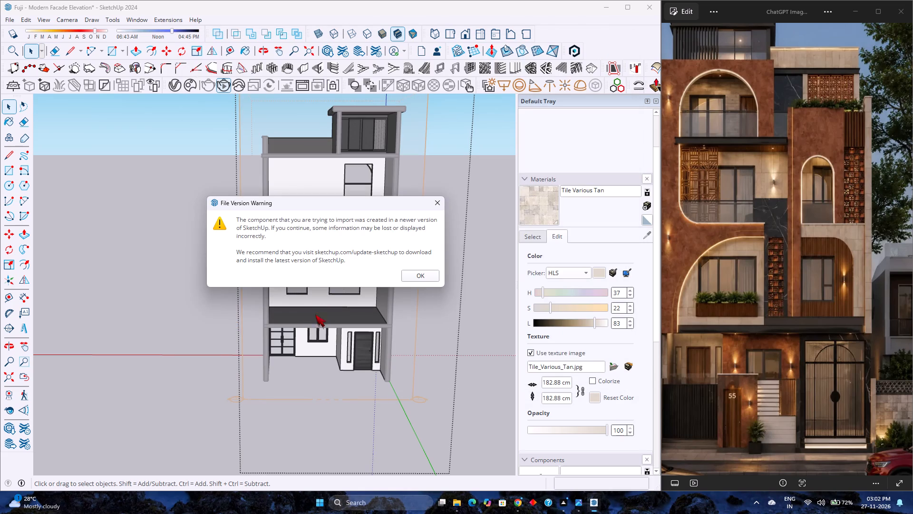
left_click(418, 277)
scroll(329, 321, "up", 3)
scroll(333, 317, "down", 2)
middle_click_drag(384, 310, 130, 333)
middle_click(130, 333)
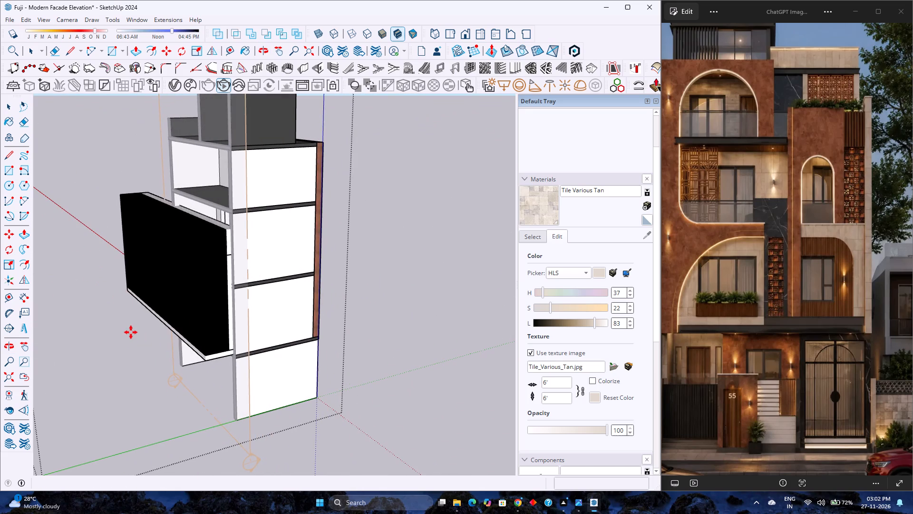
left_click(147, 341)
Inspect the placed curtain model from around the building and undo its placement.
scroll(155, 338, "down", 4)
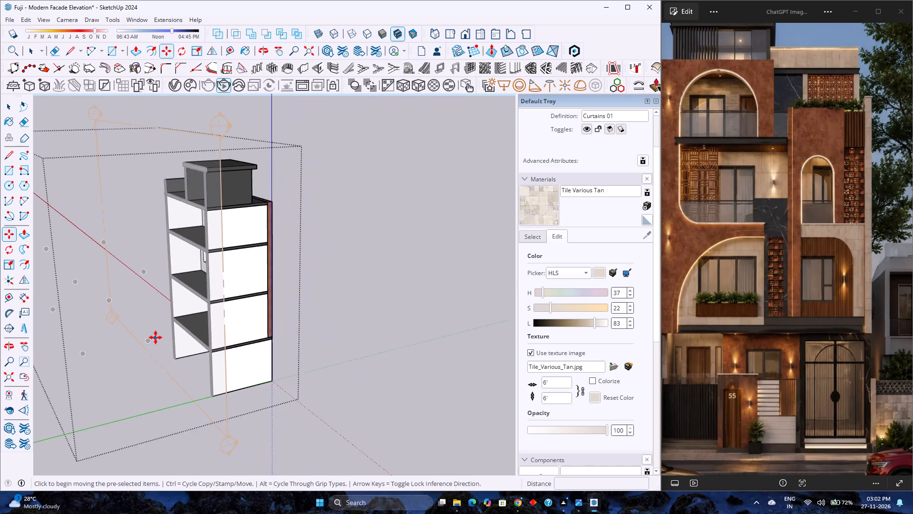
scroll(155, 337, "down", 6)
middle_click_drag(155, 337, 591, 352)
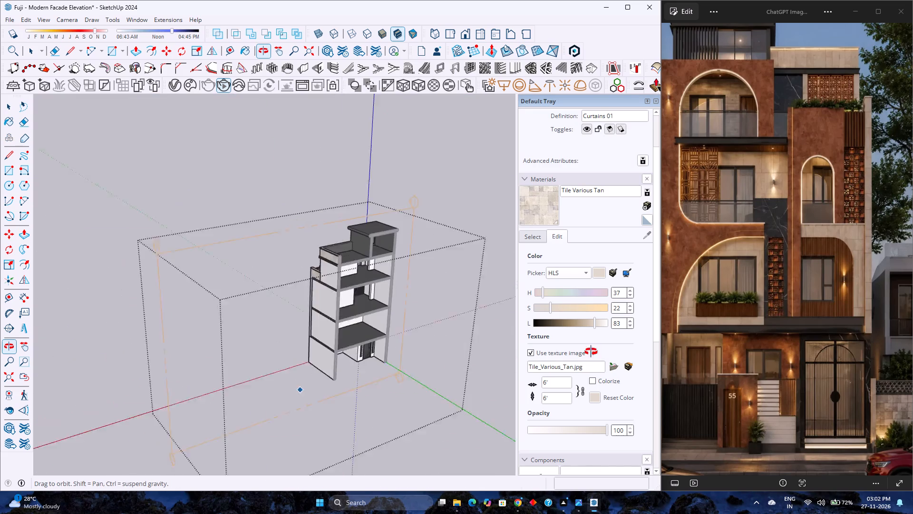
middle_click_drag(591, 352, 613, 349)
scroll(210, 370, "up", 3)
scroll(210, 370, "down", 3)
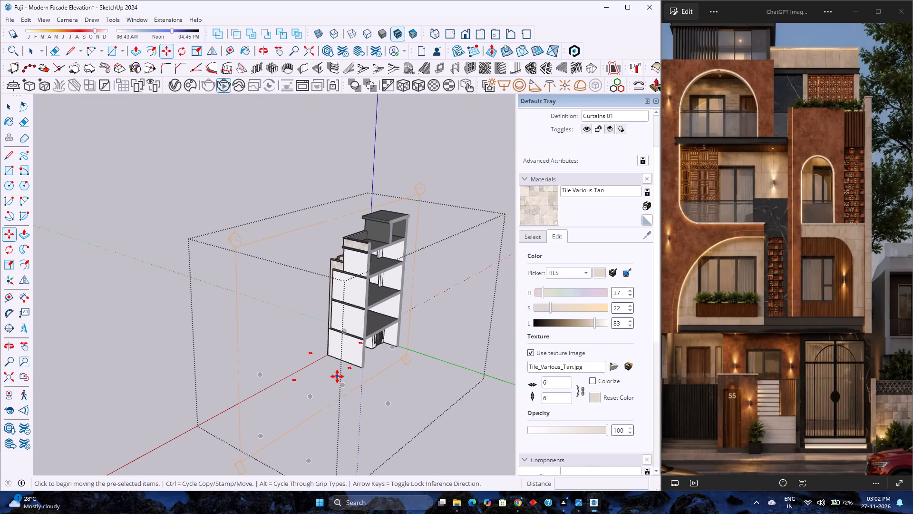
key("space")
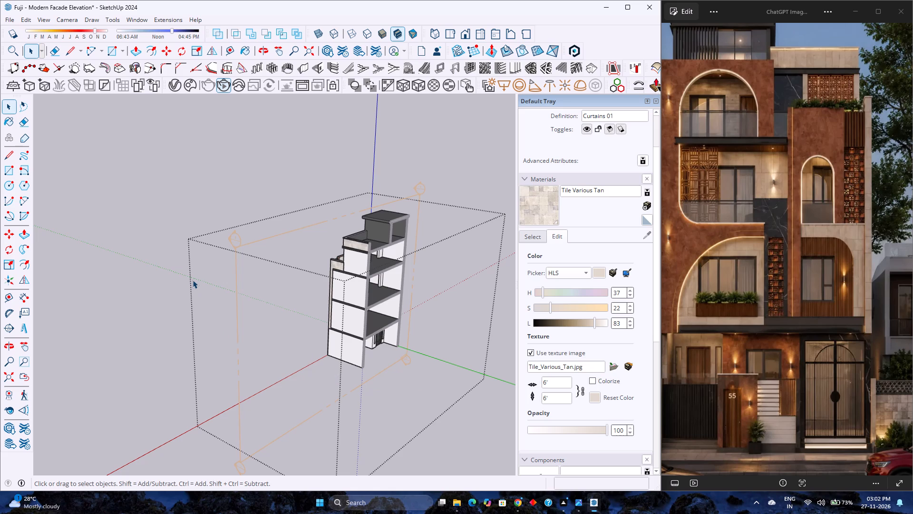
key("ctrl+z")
Reopen 3D Warehouse with the curtain search results and dismiss the promotional offer.
middle_click_drag(401, 349, 206, 315)
middle_click(206, 315)
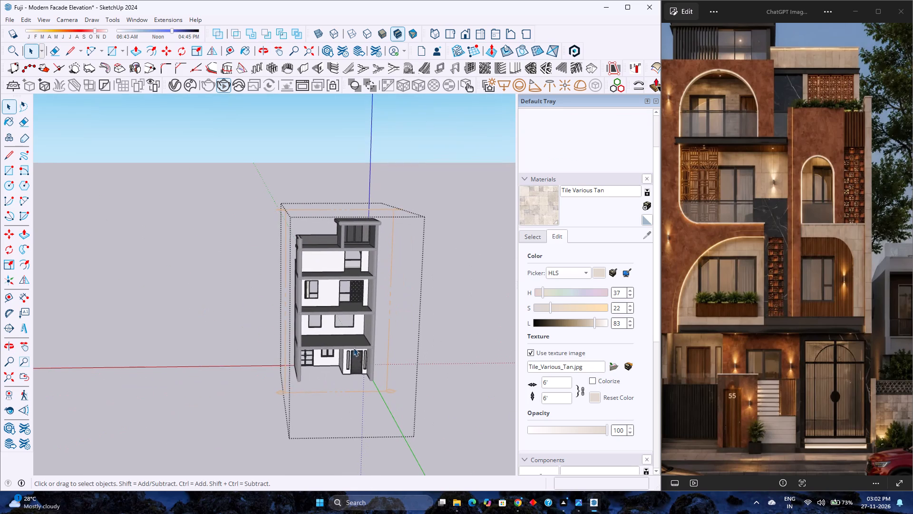
scroll(368, 313, "up", 2)
middle_click_drag(368, 308, 343, 275)
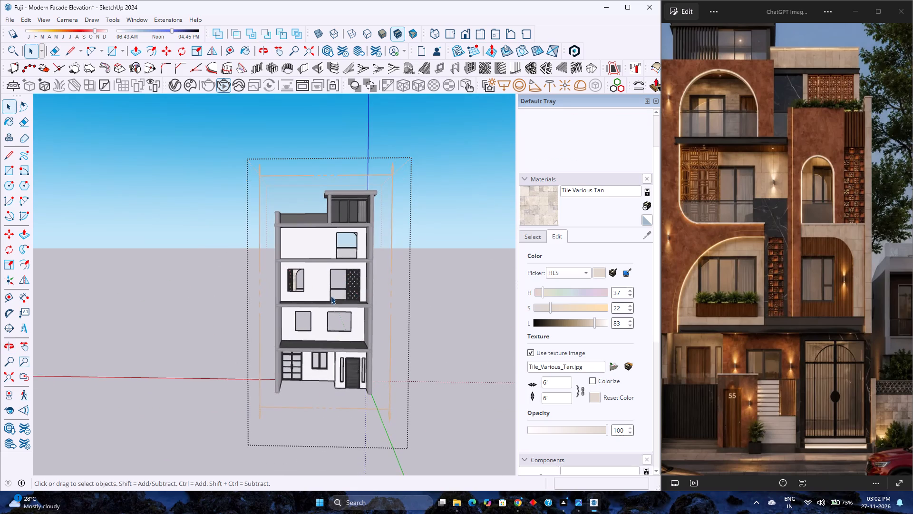
scroll(328, 303, "up", 1)
scroll(328, 305, "down", 1)
scroll(328, 305, "up", 4)
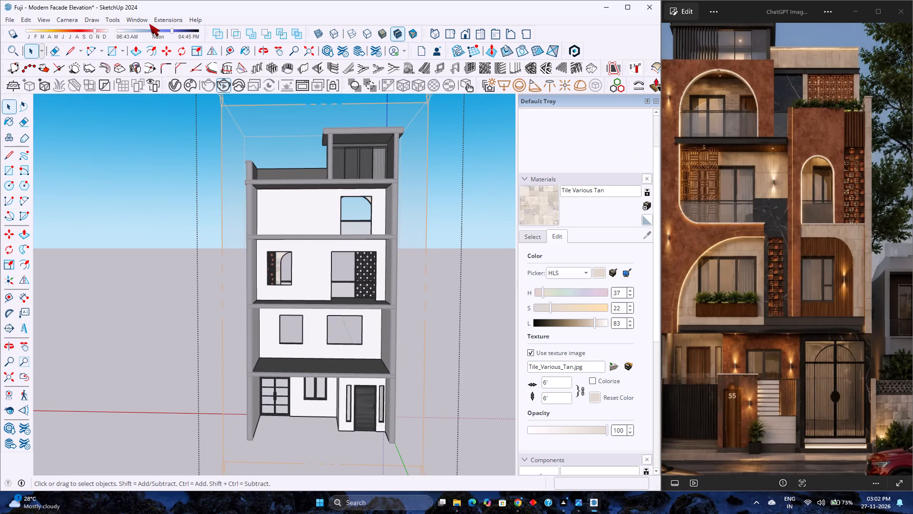
left_click(137, 20)
left_click(168, 93)
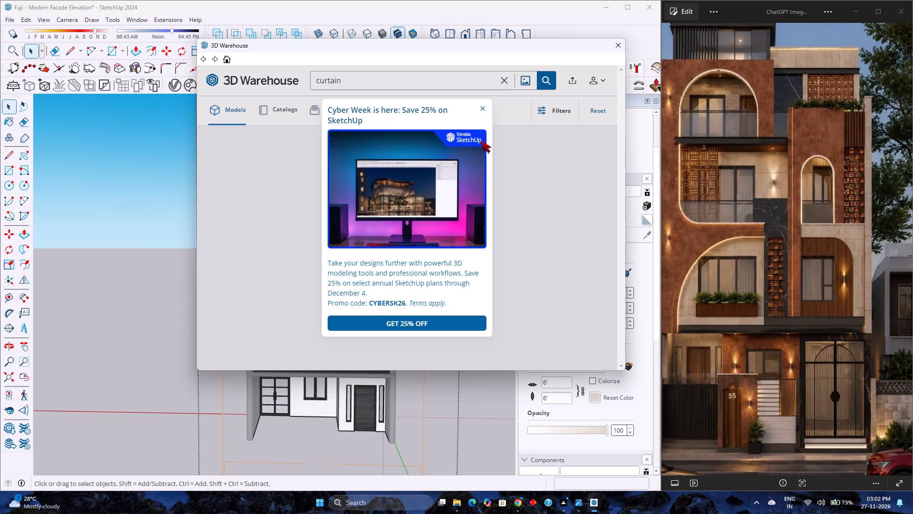
left_click(486, 106)
left_click(485, 106)
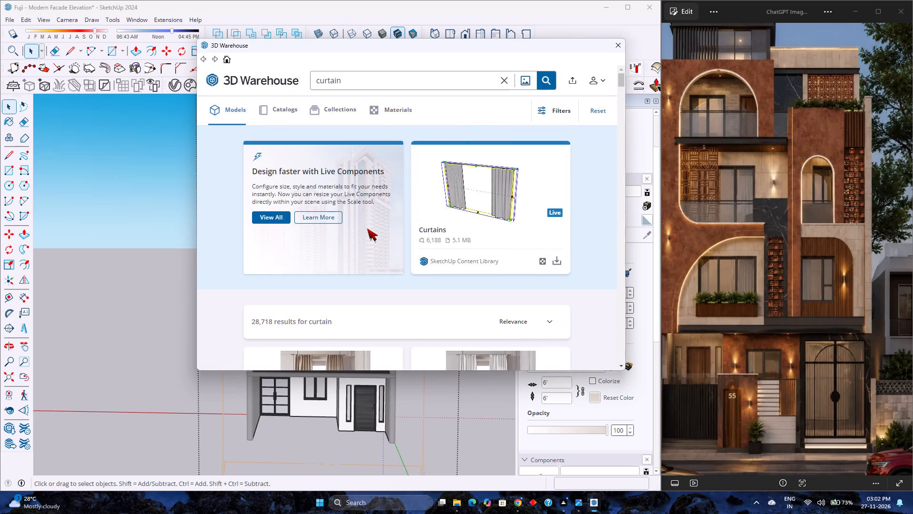
Look through the 3D Warehouse curtain results for a lightweight full-length drape model that suits the facade windows in the reference image.
scroll(369, 235, "down", 9)
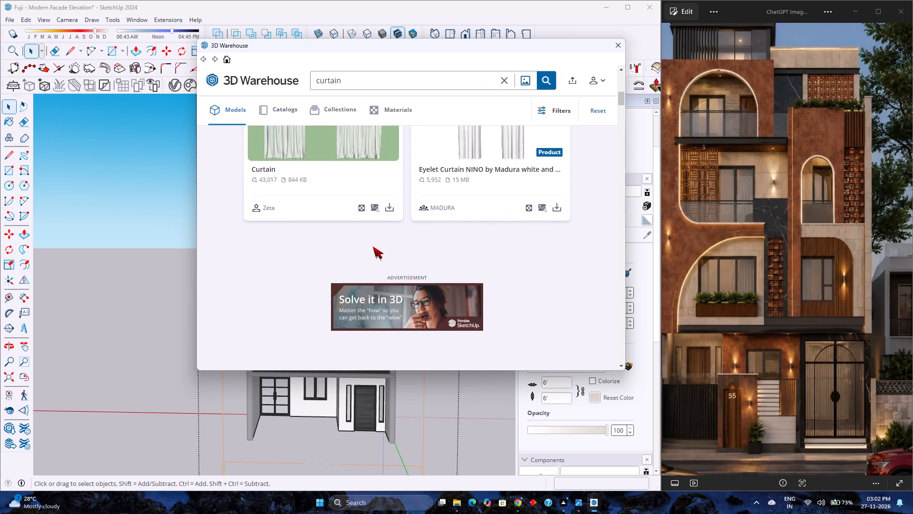
scroll(373, 247, "down", 11)
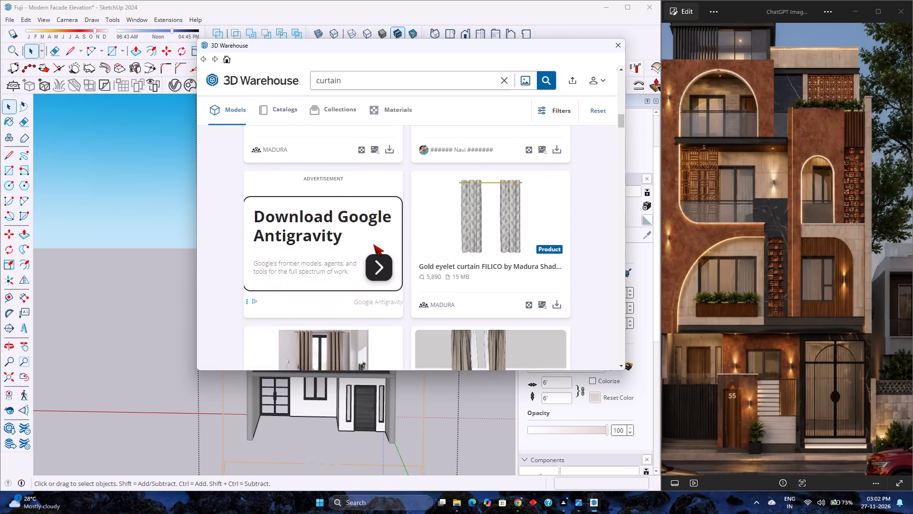
scroll(373, 244, "down", 7)
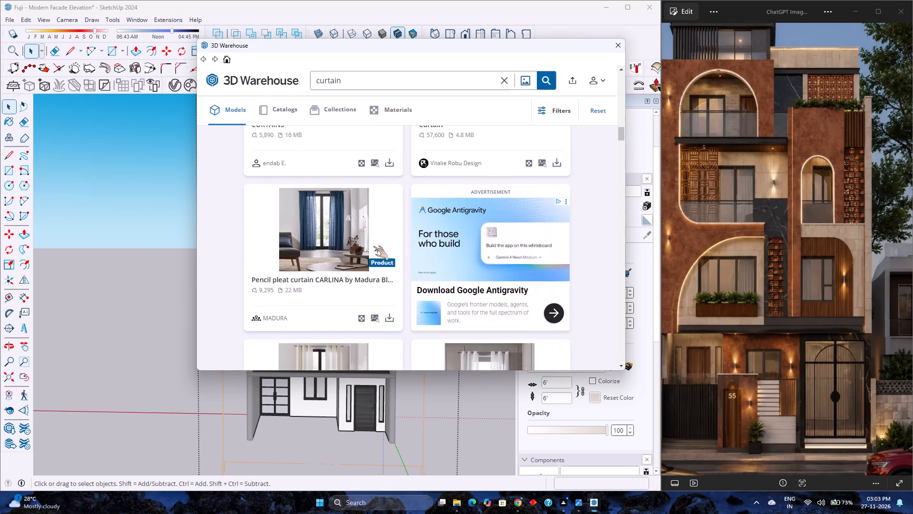
scroll(373, 246, "down", 7)
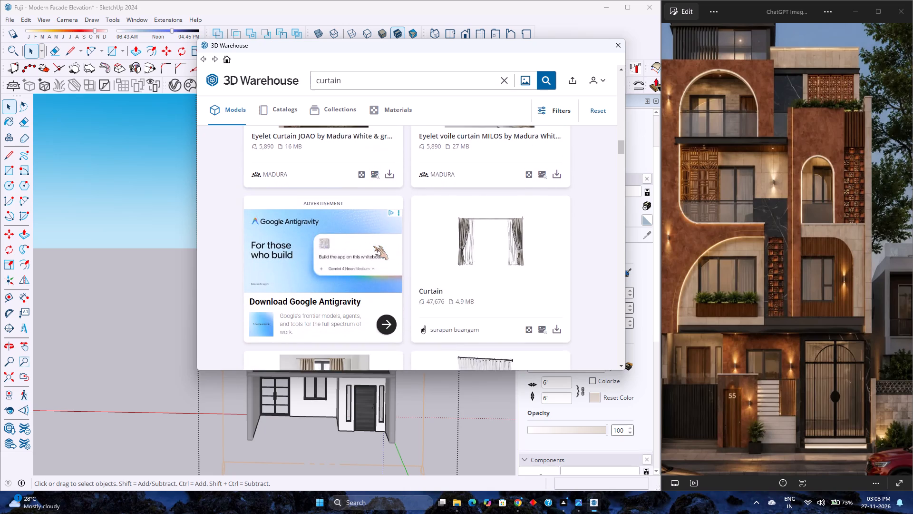
scroll(373, 246, "down", 5)
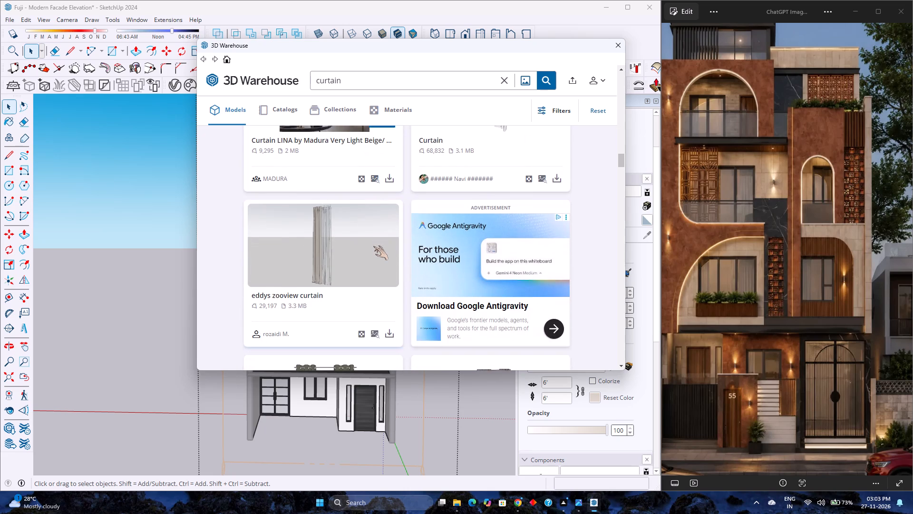
scroll(373, 246, "down", 5)
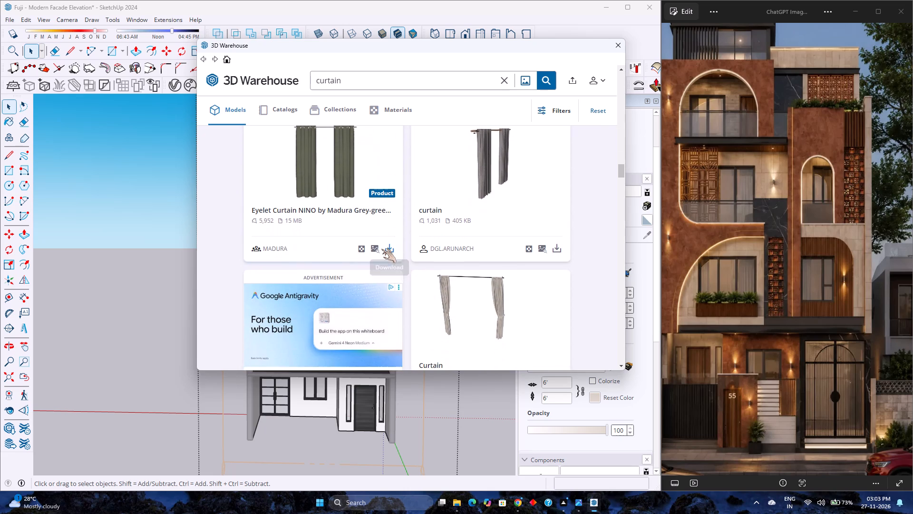
scroll(382, 251, "down", 4)
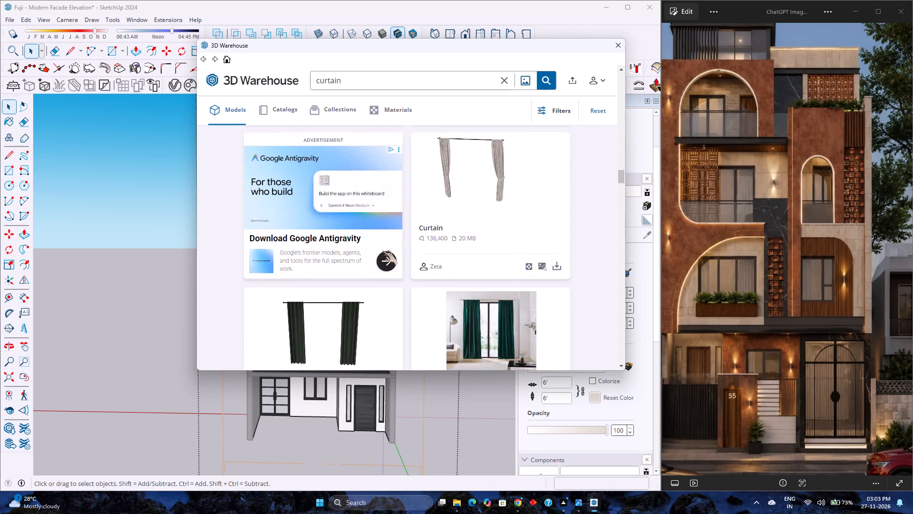
scroll(381, 247, "down", 7)
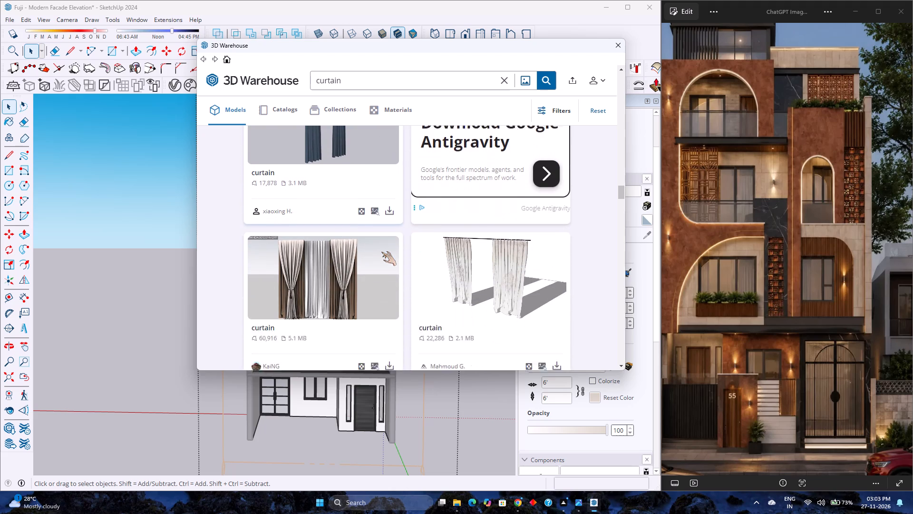
scroll(426, 281, "down", 6)
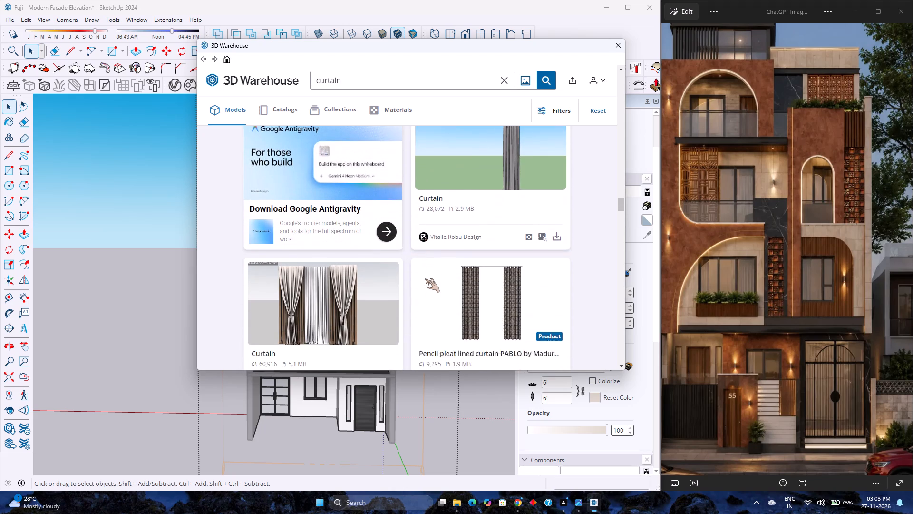
scroll(416, 276, "down", 5)
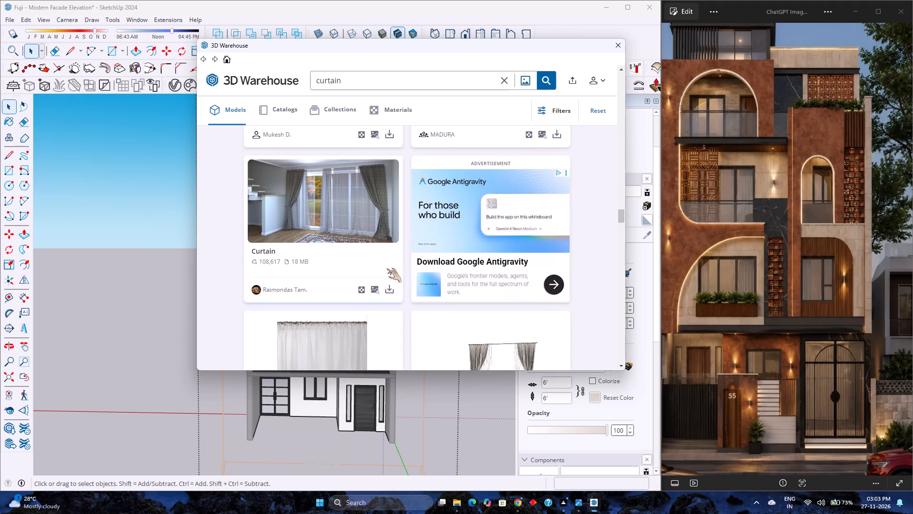
scroll(387, 268, "down", 5)
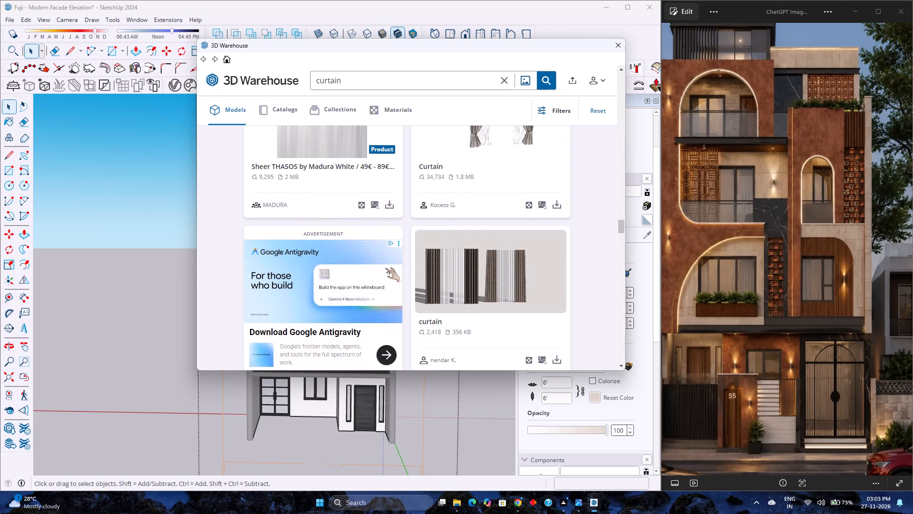
scroll(385, 268, "up", 2)
scroll(385, 268, "down", 4)
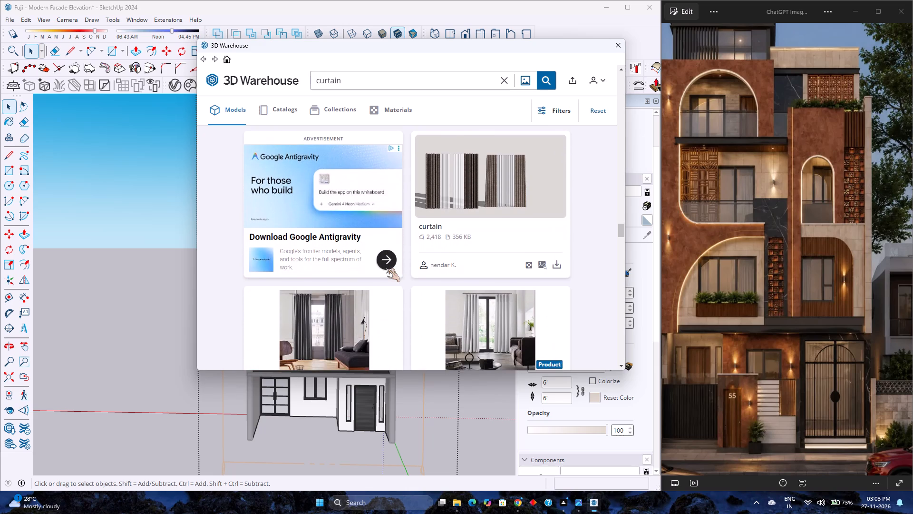
scroll(385, 268, "down", 5)
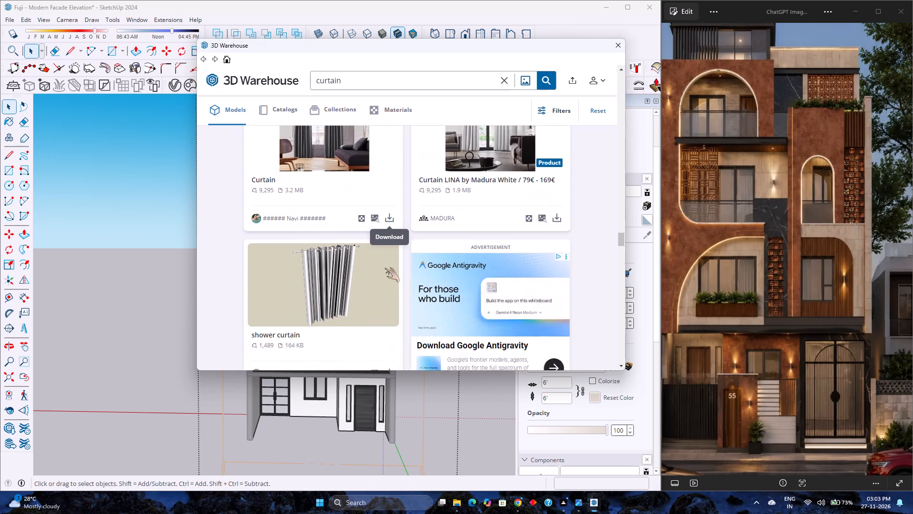
scroll(387, 267, "down", 4)
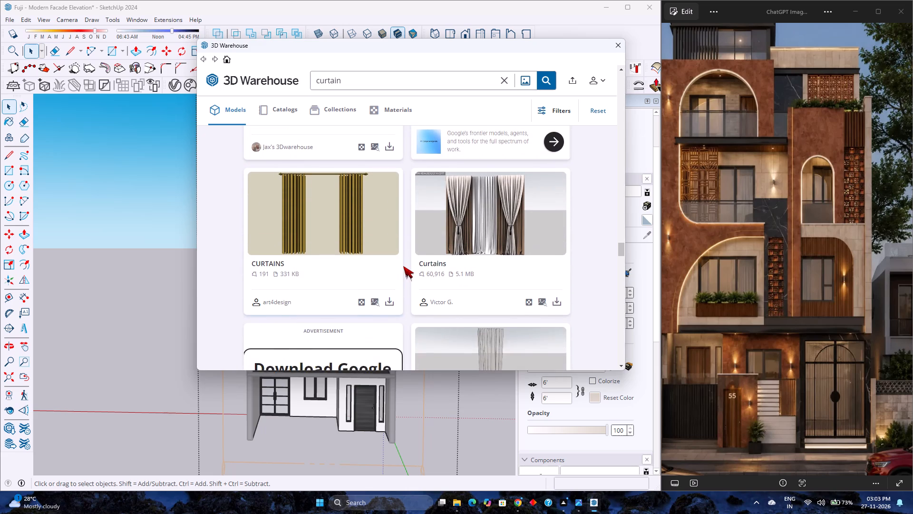
scroll(403, 266, "down", 7)
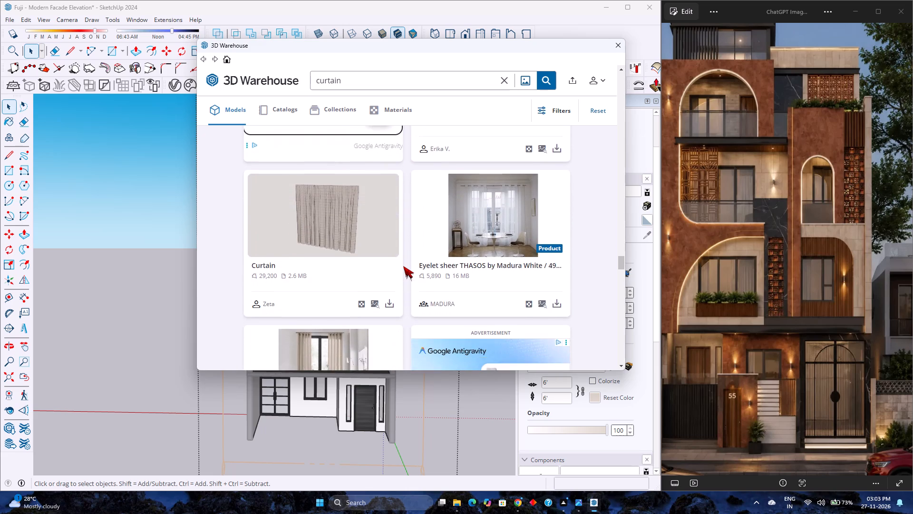
scroll(403, 266, "down", 13)
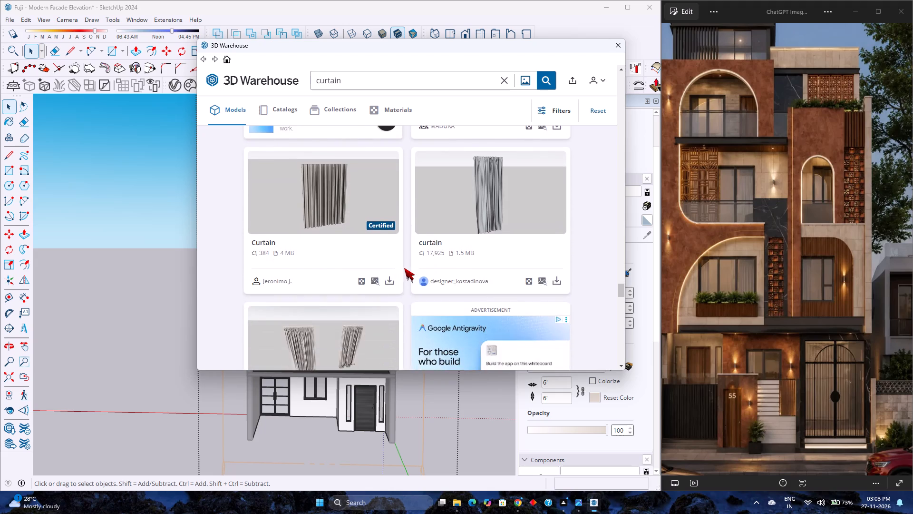
scroll(404, 268, "down", 9)
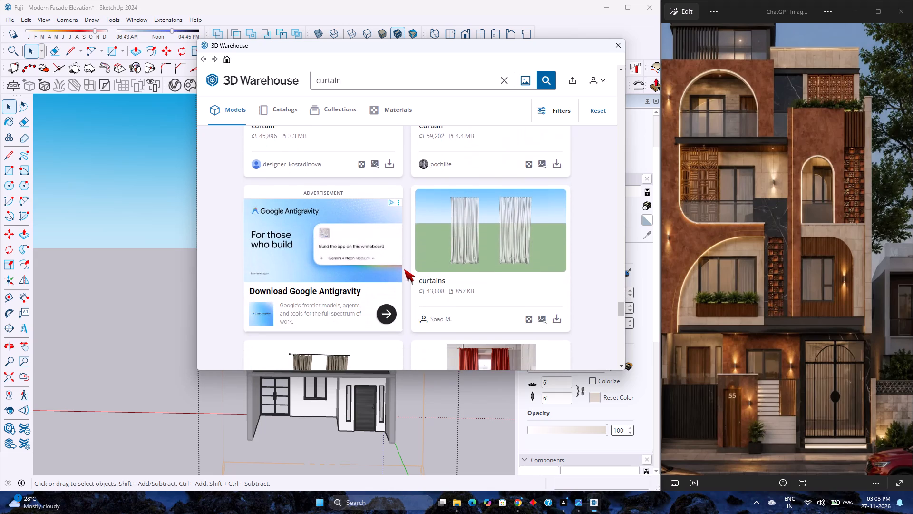
scroll(405, 269, "up", 3)
scroll(405, 269, "down", 1)
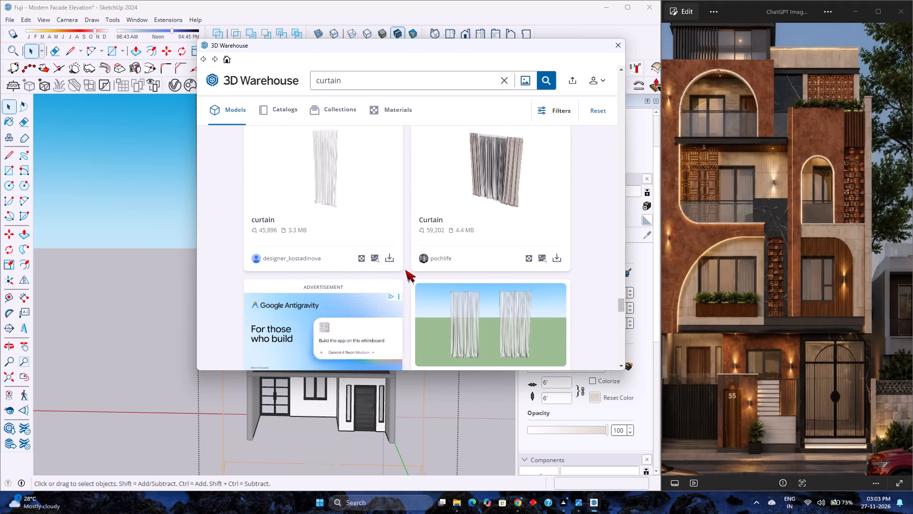
scroll(405, 270, "down", 7)
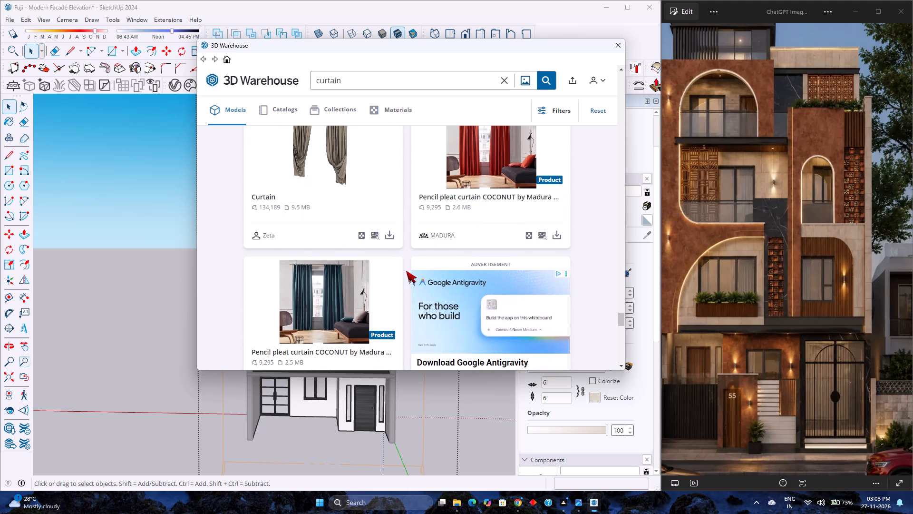
scroll(406, 271, "down", 8)
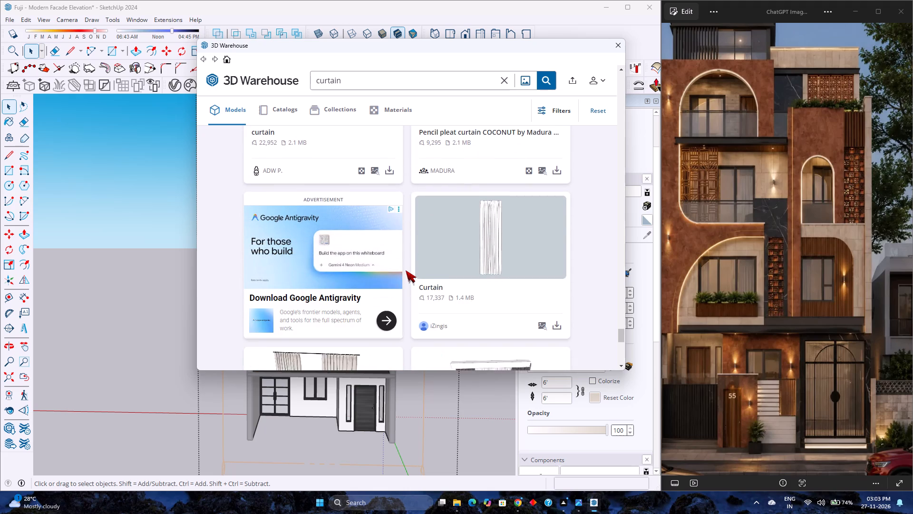
scroll(406, 270, "down", 5)
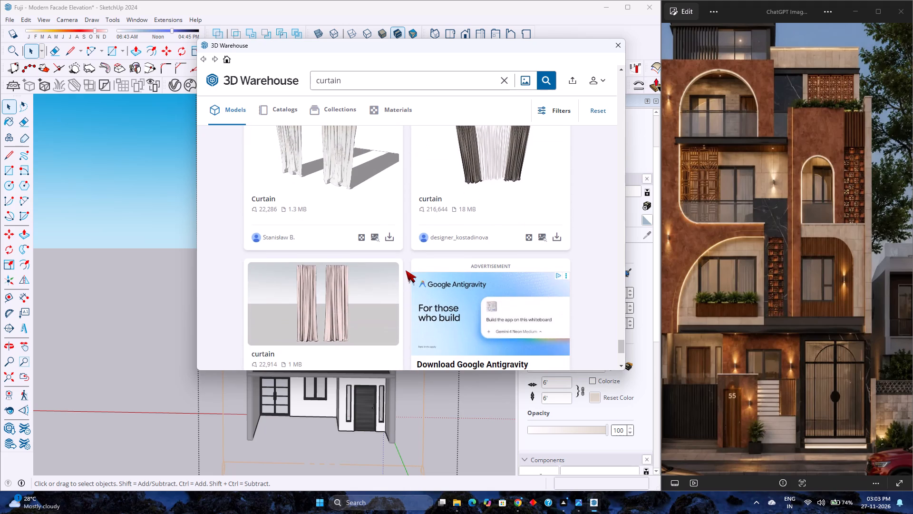
scroll(406, 270, "down", 2)
scroll(406, 270, "up", 4)
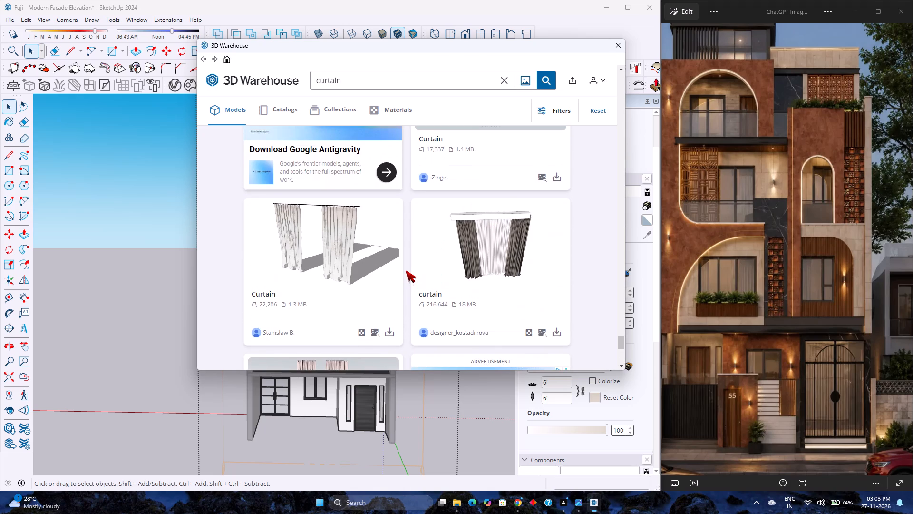
scroll(406, 270, "down", 10)
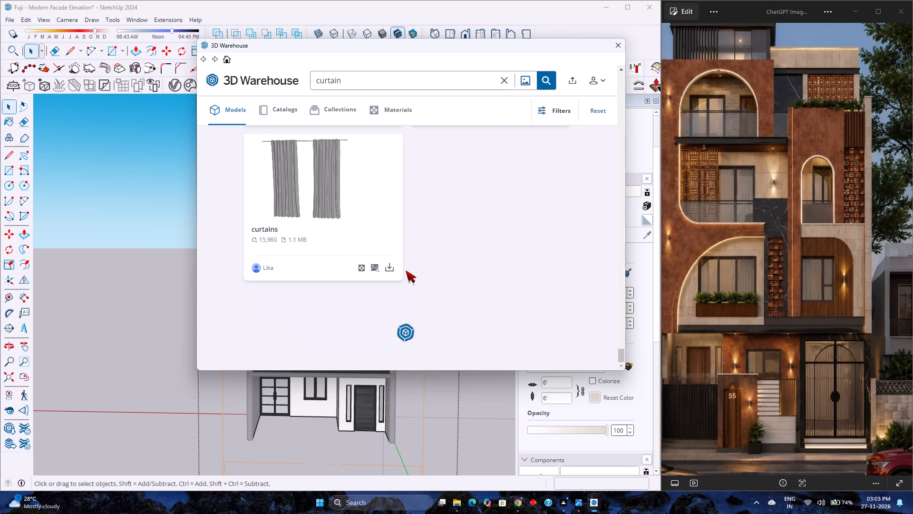
scroll(406, 270, "down", 4)
scroll(406, 270, "up", 2)
scroll(406, 270, "down", 3)
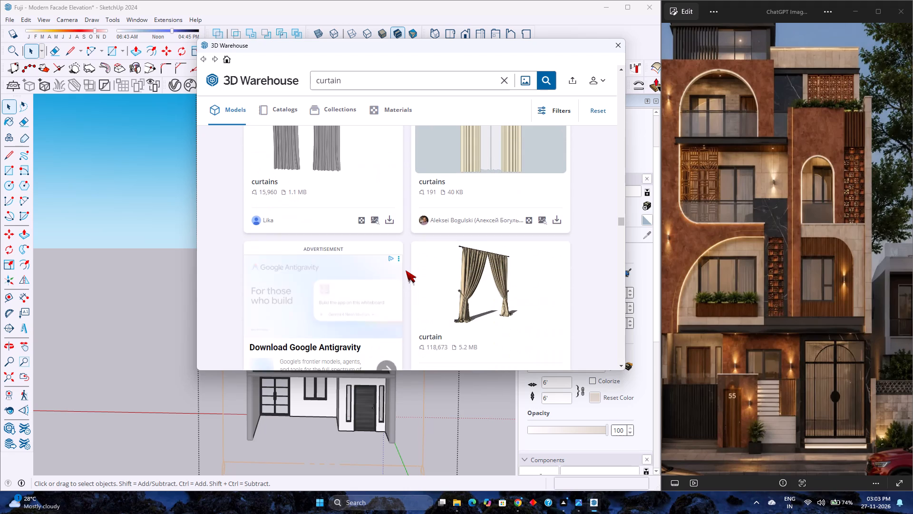
scroll(406, 269, "up", 3)
scroll(406, 269, "down", 7)
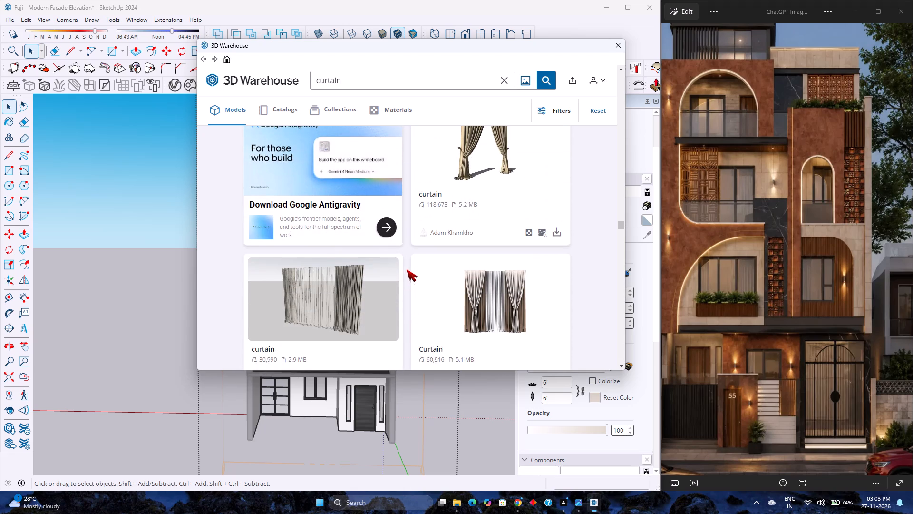
scroll(407, 269, "down", 2)
scroll(407, 268, "up", 3)
scroll(407, 268, "down", 3)
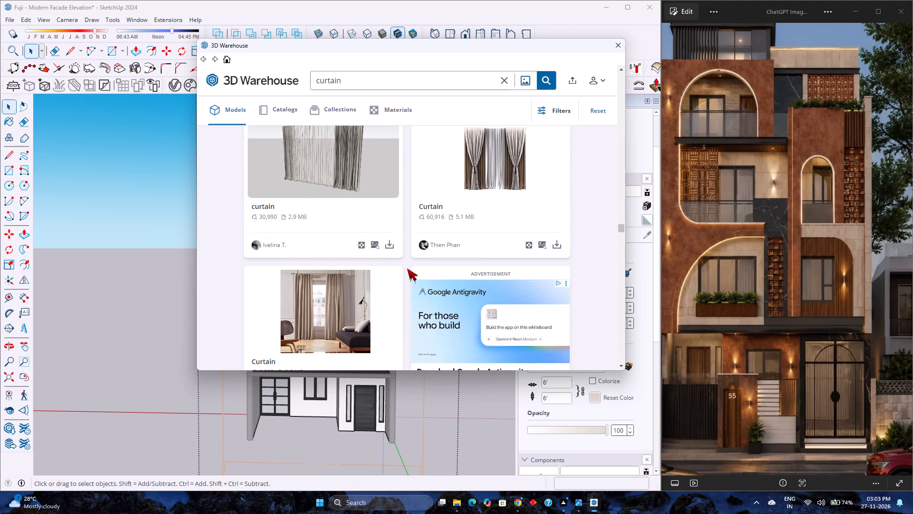
scroll(407, 268, "up", 2)
scroll(407, 268, "down", 8)
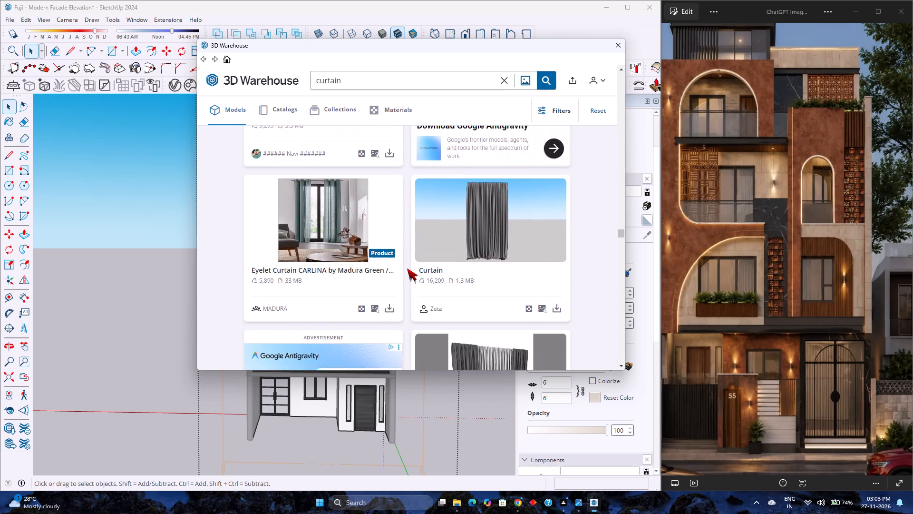
scroll(407, 268, "down", 8)
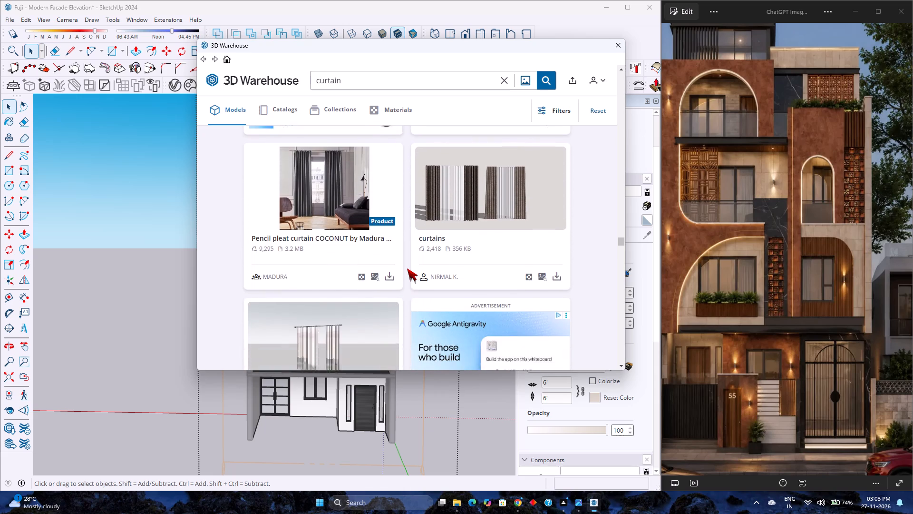
scroll(407, 268, "down", 7)
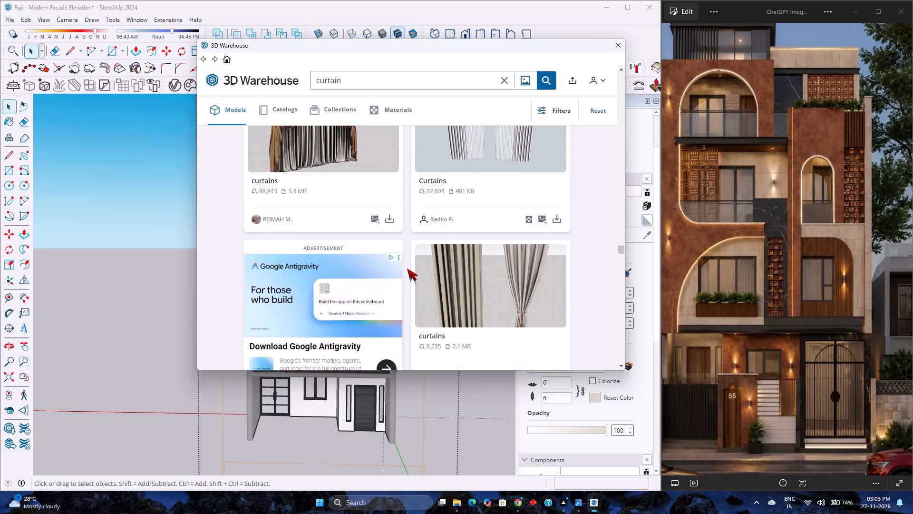
scroll(407, 268, "down", 3)
scroll(407, 268, "up", 1)
scroll(407, 268, "down", 5)
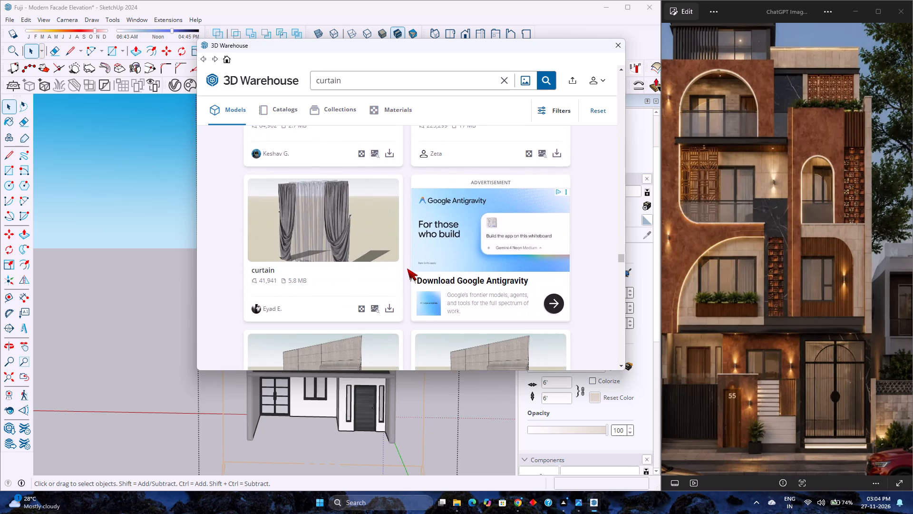
scroll(407, 268, "down", 6)
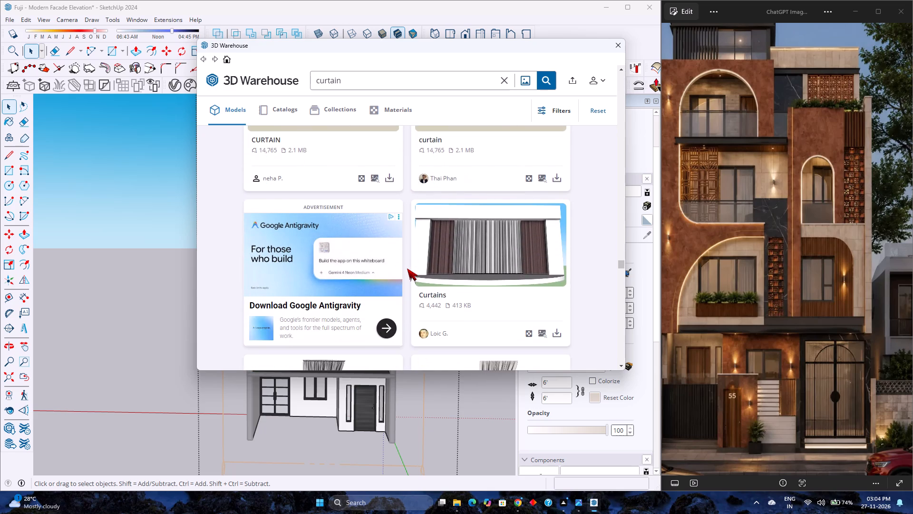
scroll(407, 268, "down", 6)
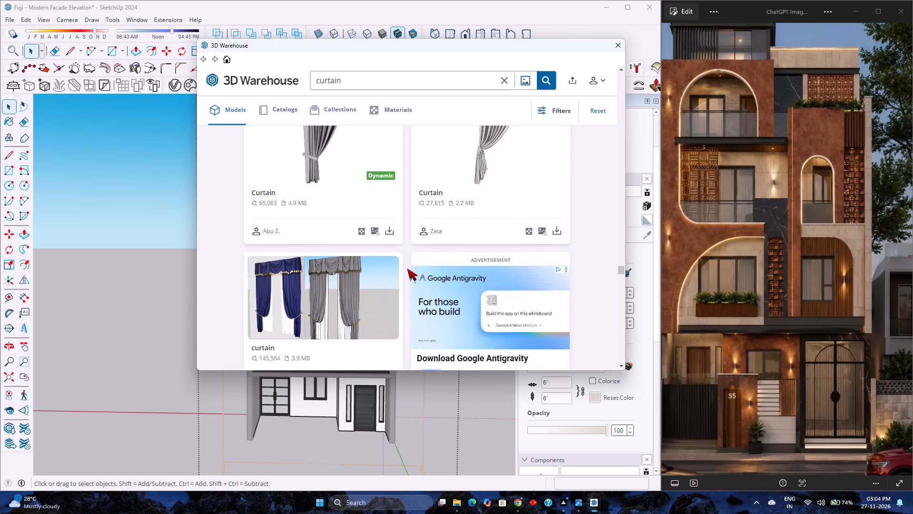
scroll(407, 268, "down", 7)
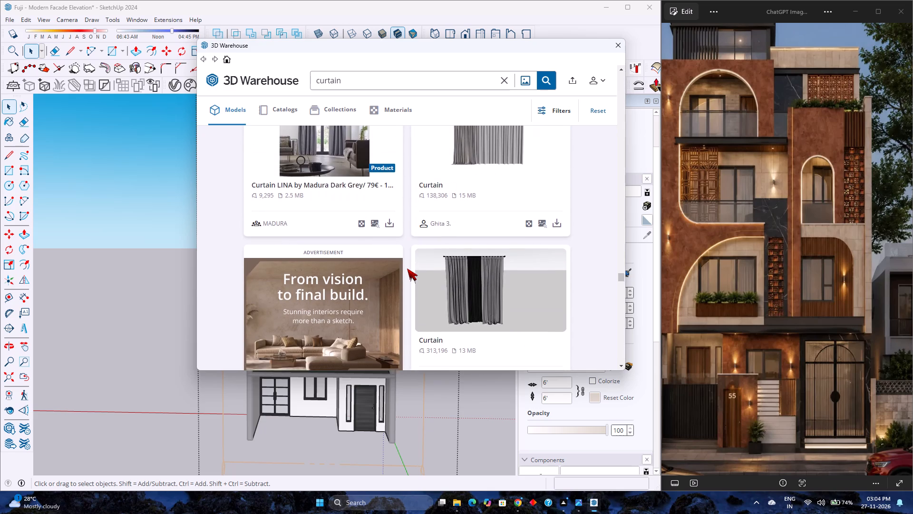
Look further through the 3D Warehouse curtain results for a full-length drape model that suits the facade windows.
scroll(407, 268, "down", 6)
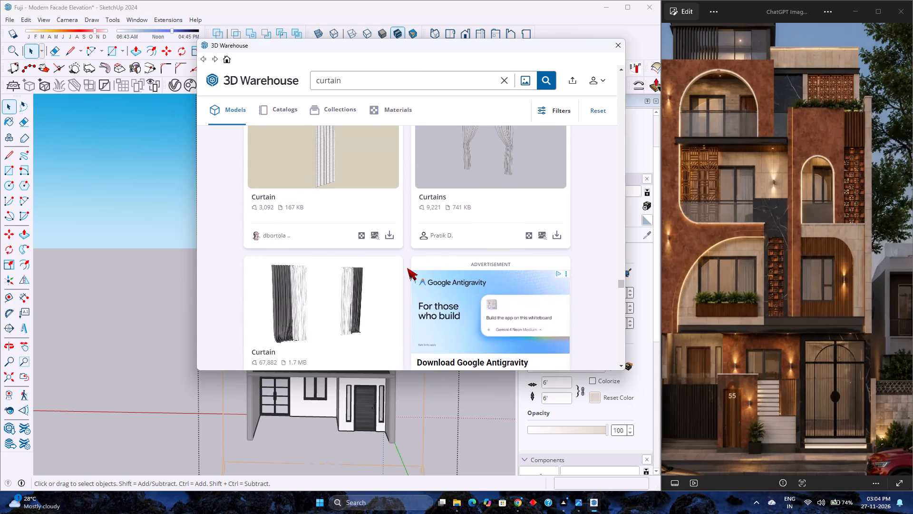
scroll(407, 268, "down", 7)
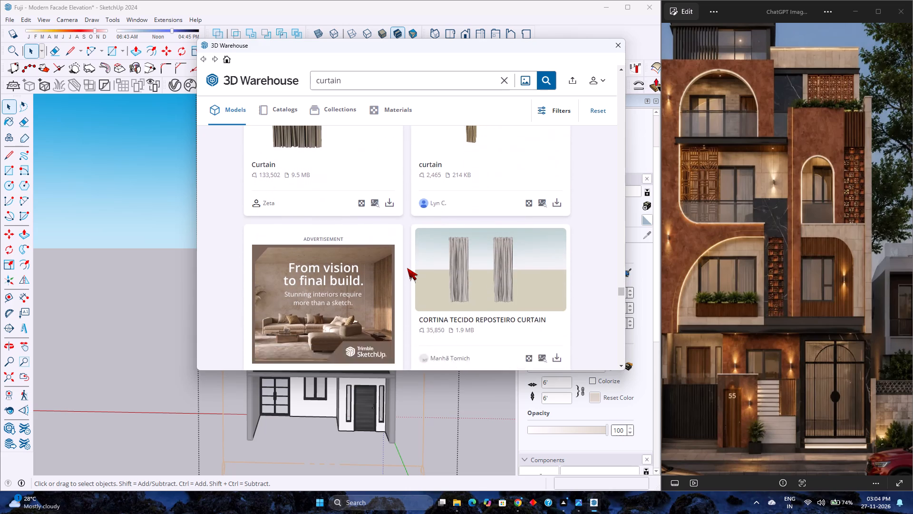
scroll(407, 268, "down", 10)
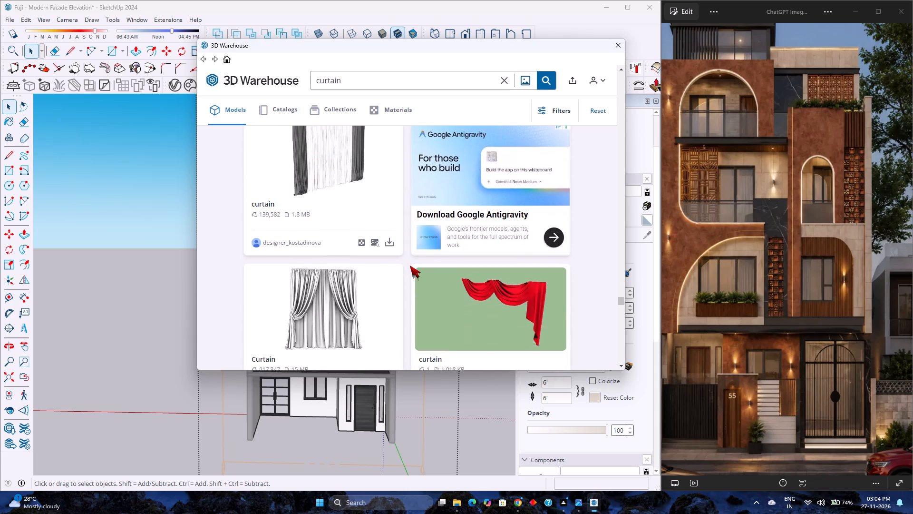
scroll(410, 266, "down", 9)
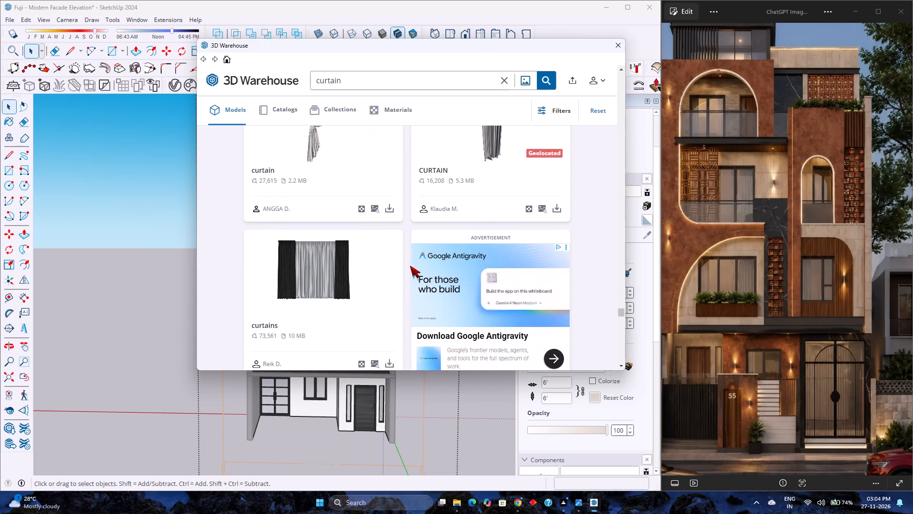
scroll(410, 266, "down", 8)
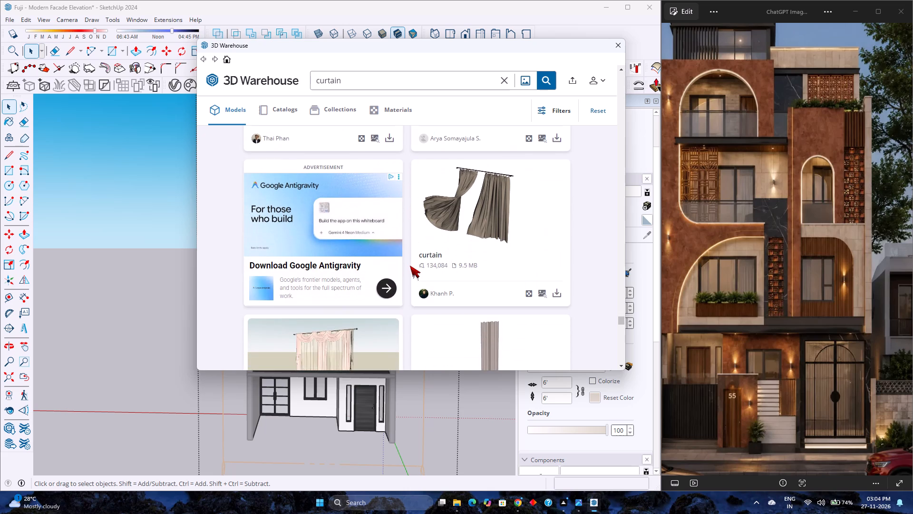
scroll(410, 266, "down", 6)
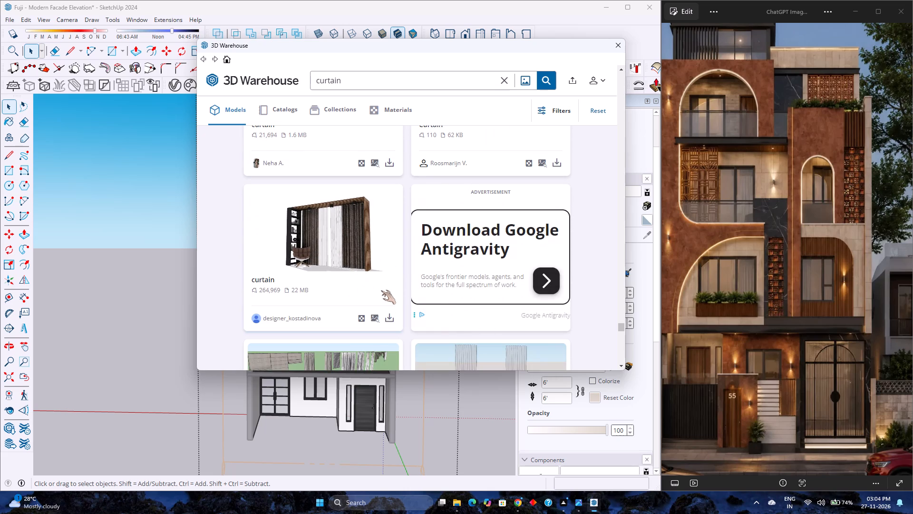
scroll(431, 278, "down", 5)
scroll(417, 279, "up", 3)
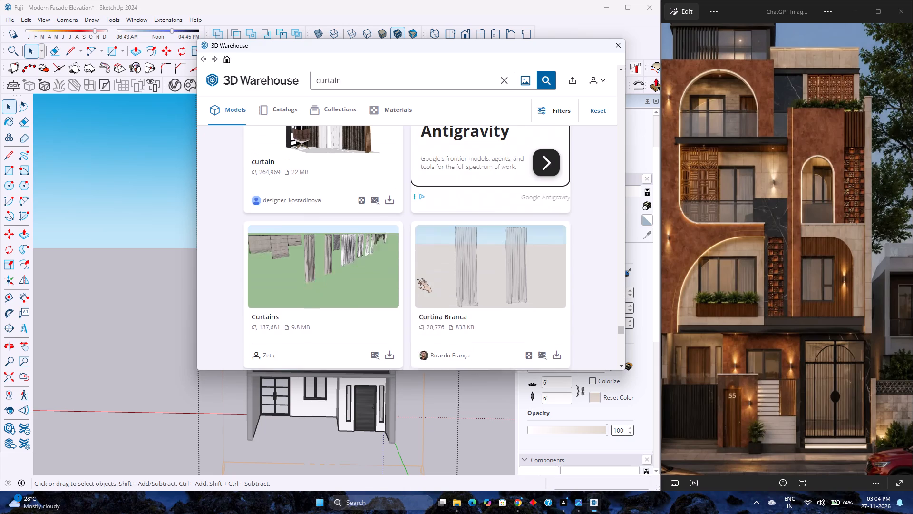
scroll(415, 280, "down", 7)
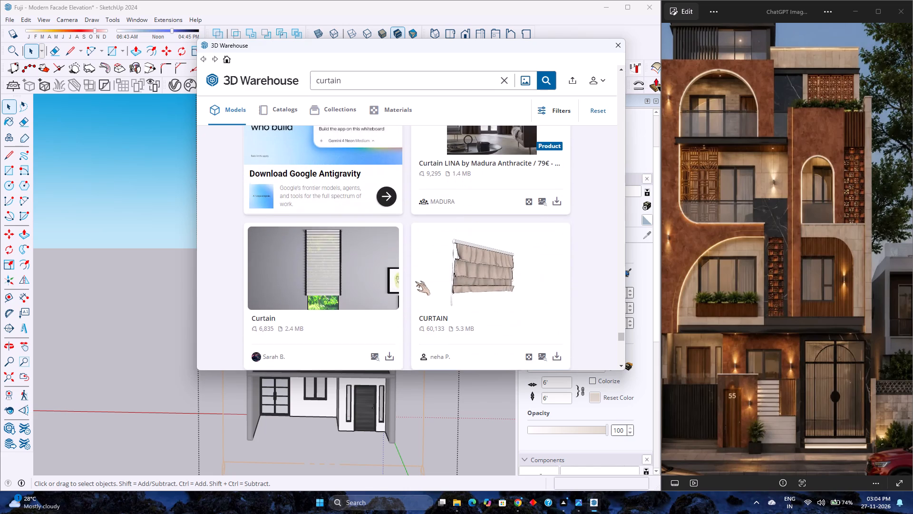
scroll(415, 281, "down", 4)
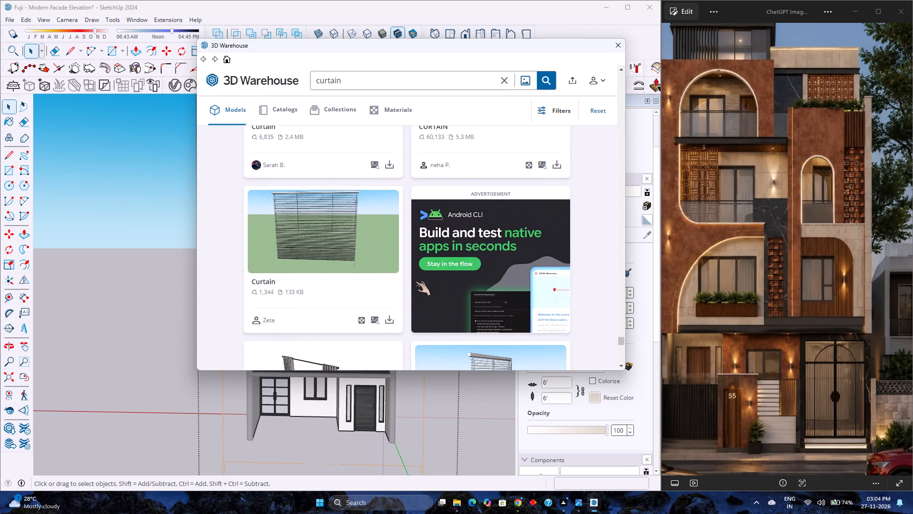
scroll(415, 281, "down", 9)
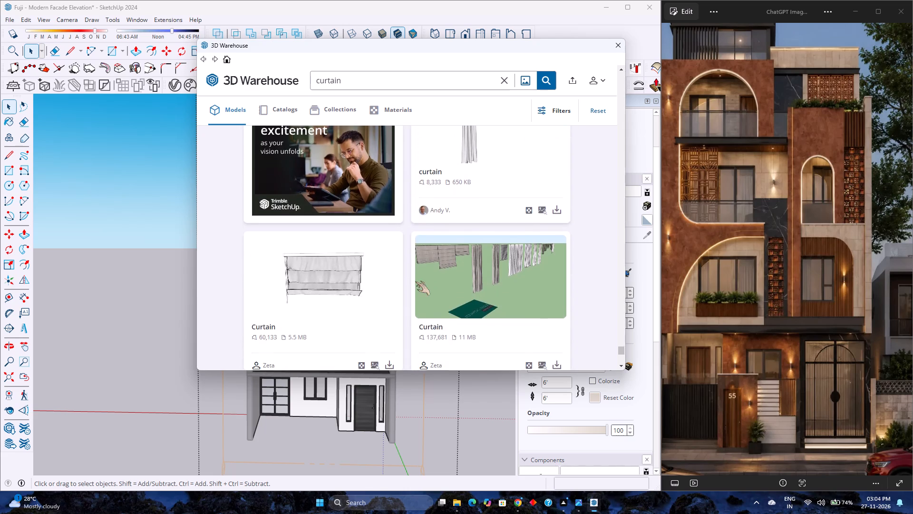
scroll(415, 281, "down", 11)
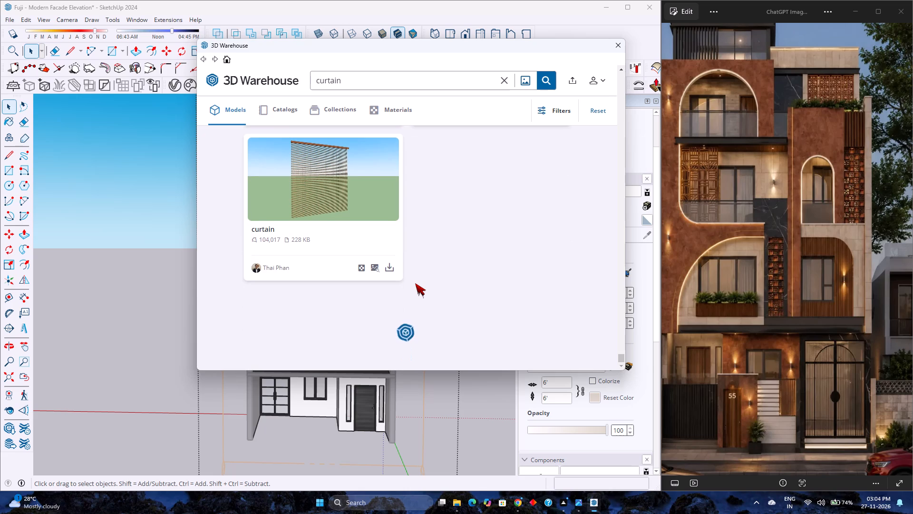
scroll(415, 283, "down", 2)
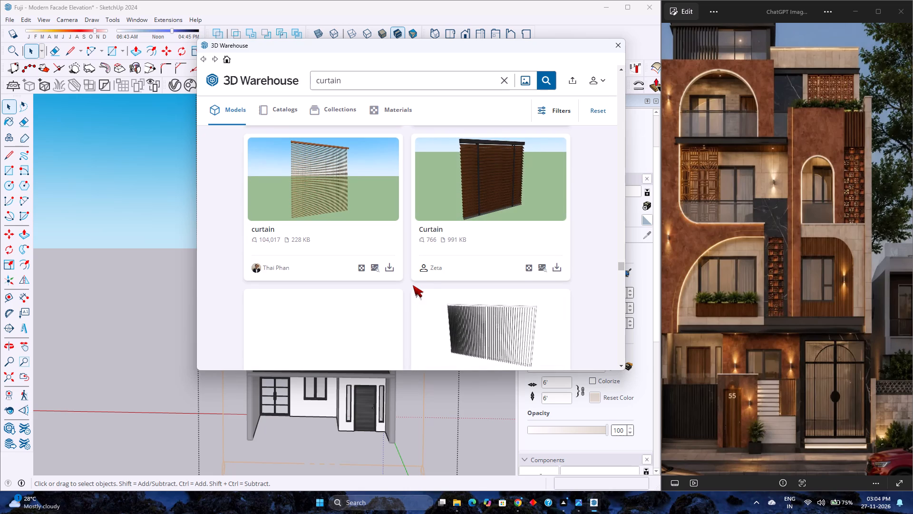
scroll(429, 286, "down", 6)
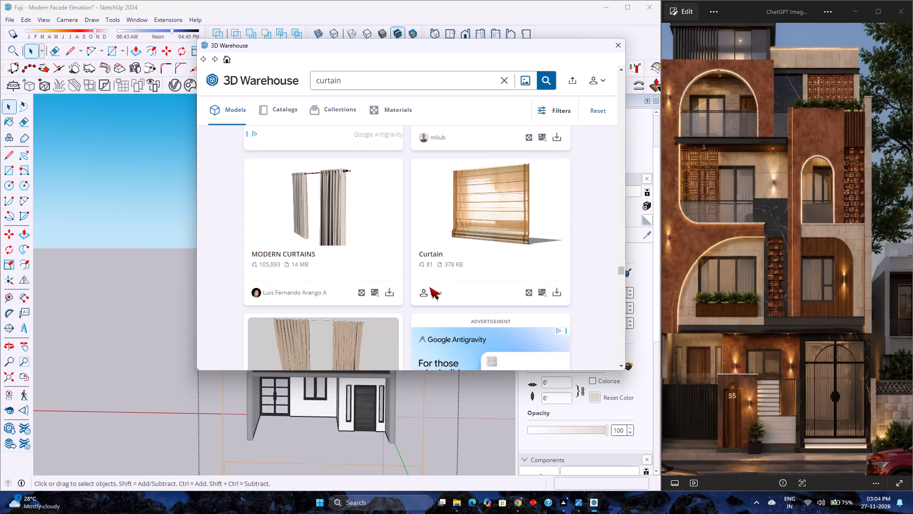
scroll(429, 287, "down", 3)
Load the 3.7 MB Rideaux en lin curtain model and place it on the floor of the storey below the roof terrace, beside the arched opening.
scroll(429, 287, "up", 2)
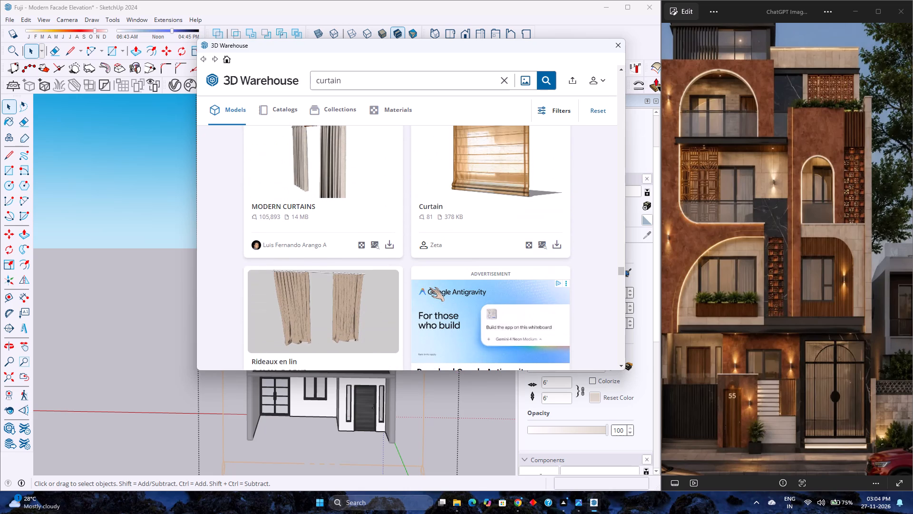
scroll(429, 287, "down", 3)
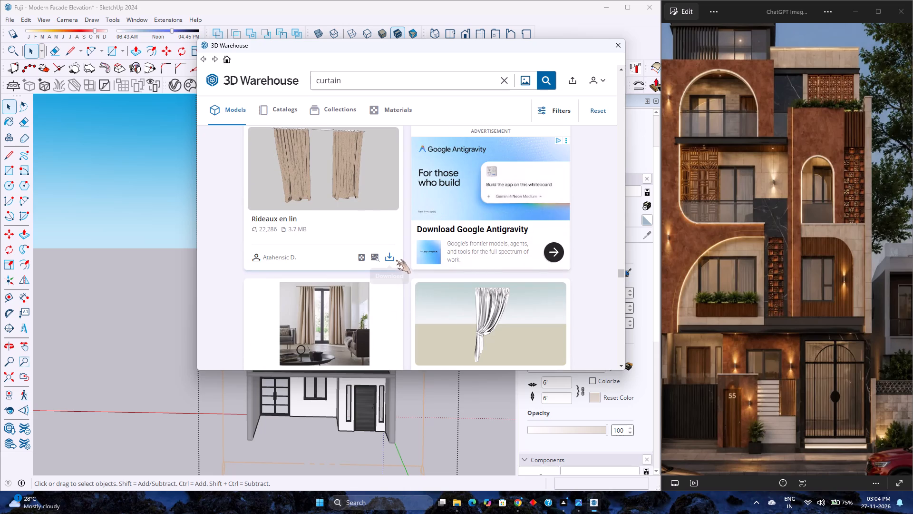
left_click(396, 259)
left_click(375, 216)
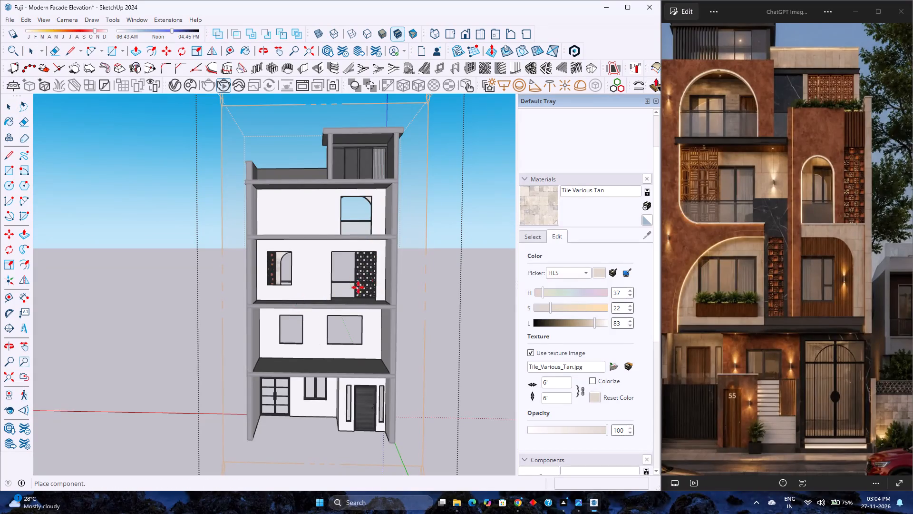
scroll(344, 291, "up", 6)
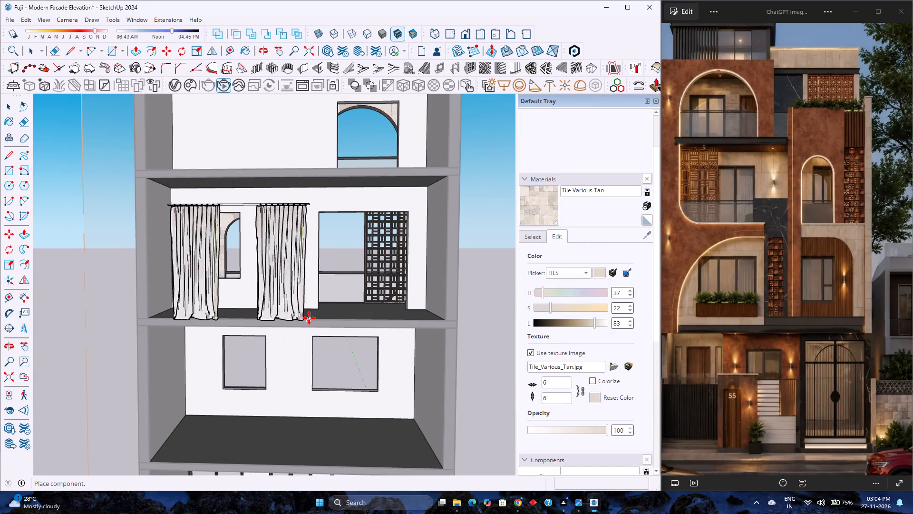
scroll(322, 309, "down", 5)
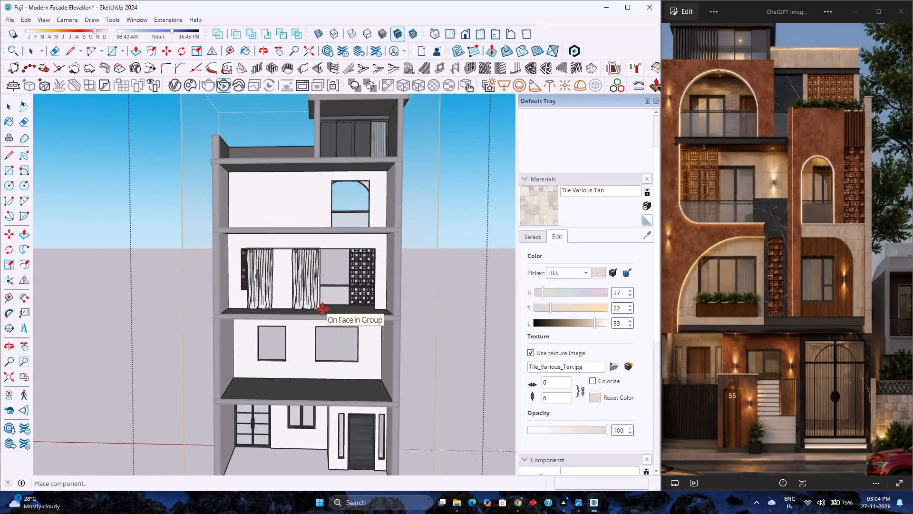
scroll(322, 309, "down", 2)
scroll(307, 242, "up", 4)
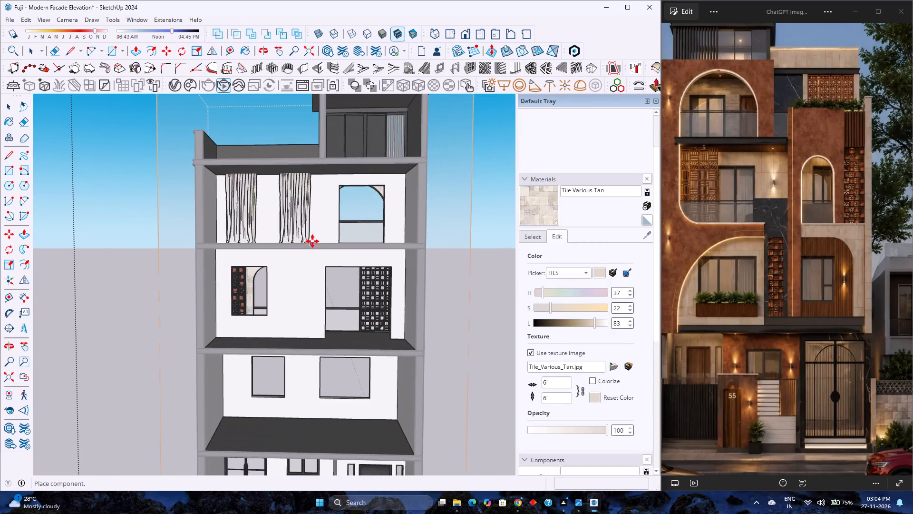
middle_click_drag(313, 245, 305, 277)
left_click(307, 253)
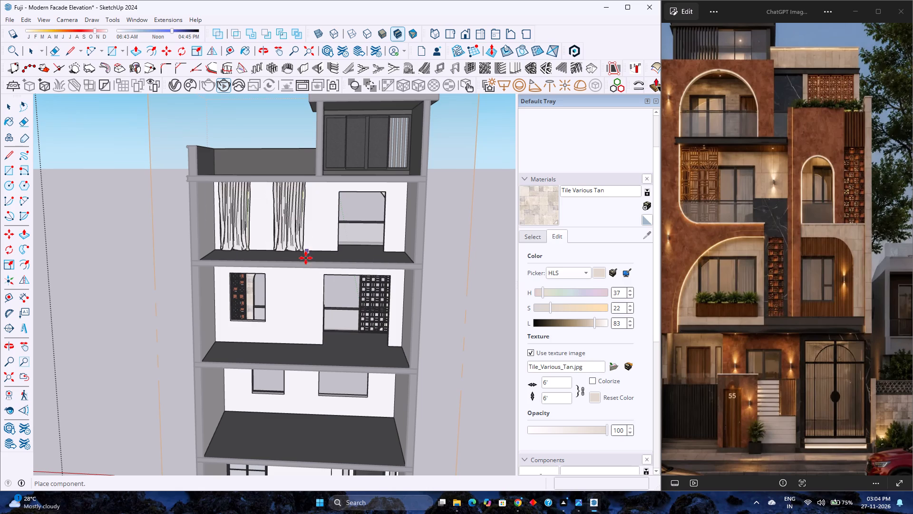
middle_click_drag(306, 256, 317, 232)
middle_click(318, 230)
middle_click(319, 230)
key("space")
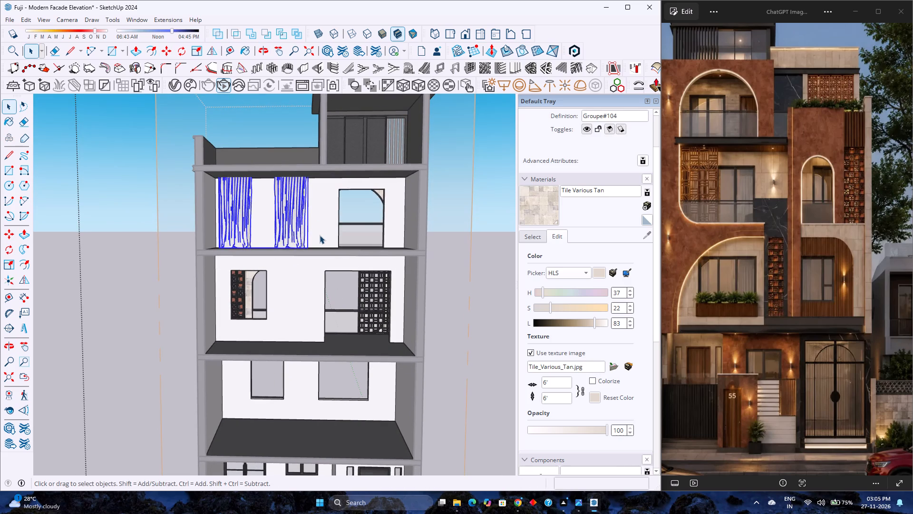
Examine the placed curtains and the openings on the floors below from several angles.
middle_click_drag(345, 380, 359, 327)
scroll(343, 341, "down", 3)
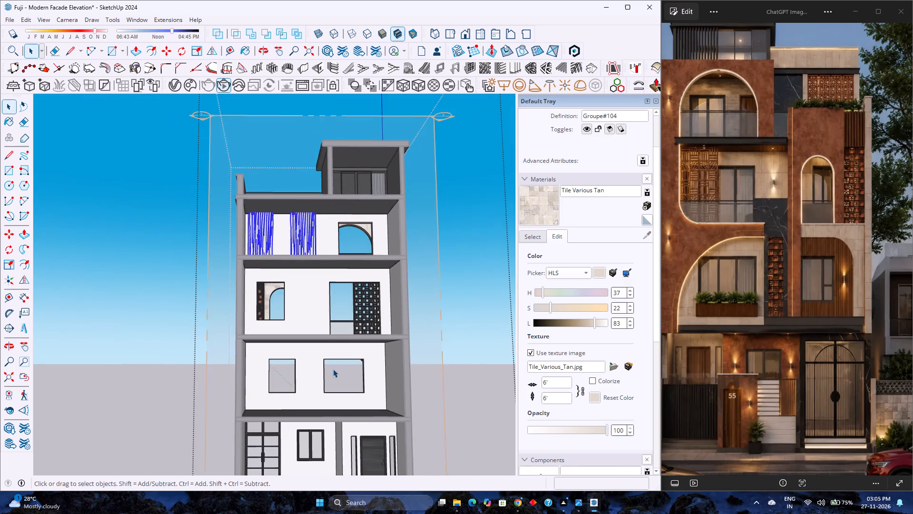
scroll(333, 369, "down", 3)
scroll(340, 387, "up", 3)
middle_click_drag(337, 333, 274, 386)
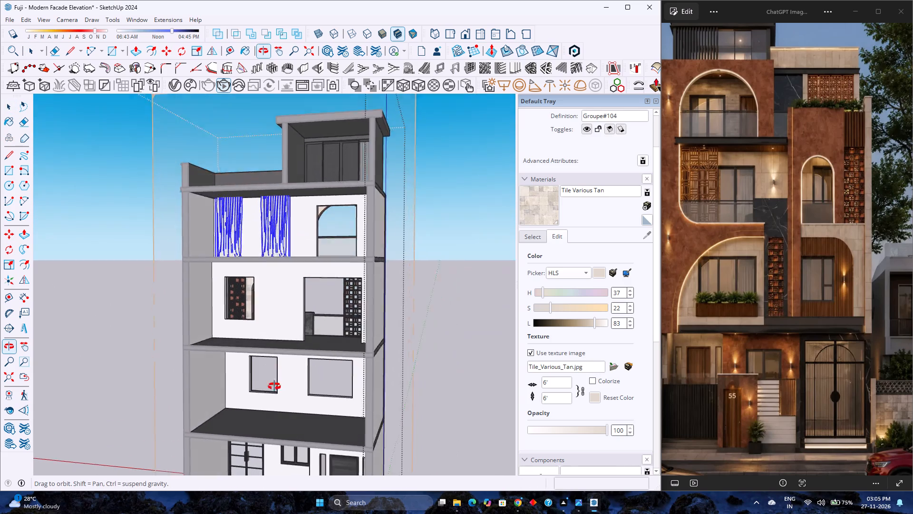
middle_click_drag(274, 386, 352, 425)
middle_click(352, 425)
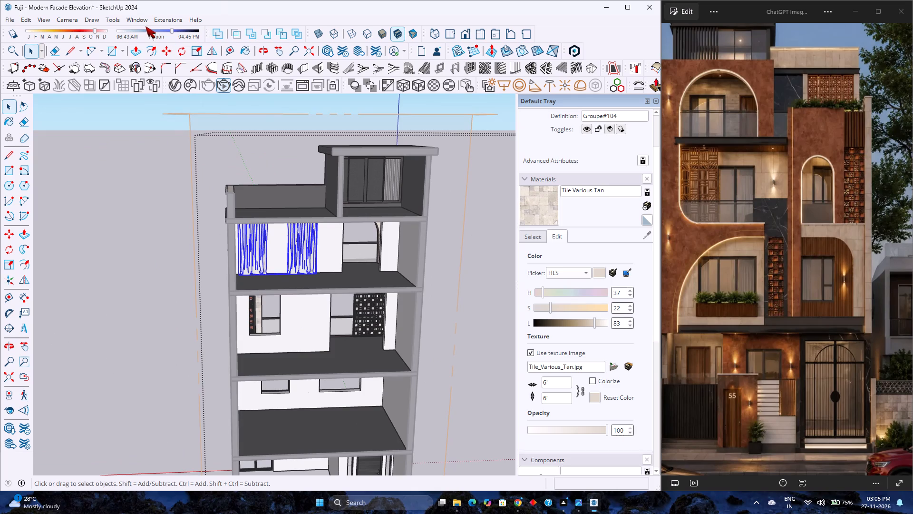
Reopen 3D Warehouse, dismiss the promotional offer and search the models for "sliding door".
left_click(141, 20)
left_click(185, 93)
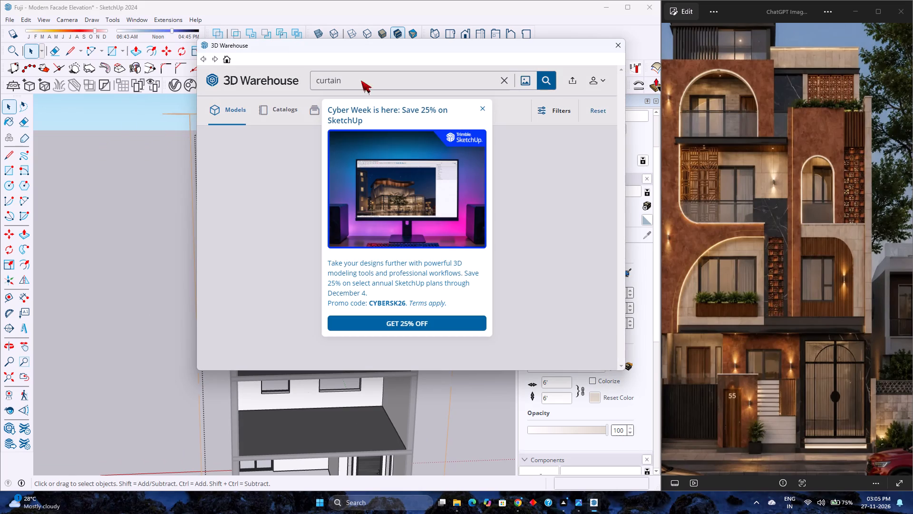
left_click(483, 112)
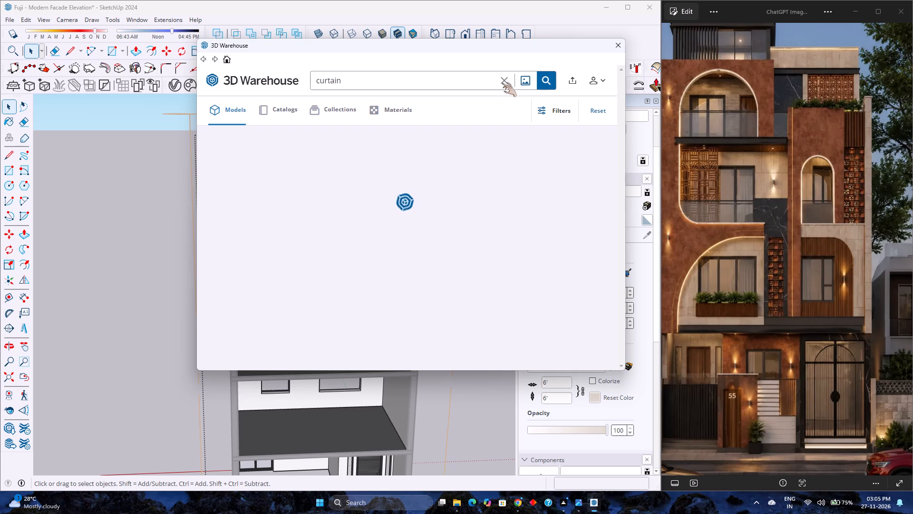
left_click(502, 83)
left_click(479, 83)
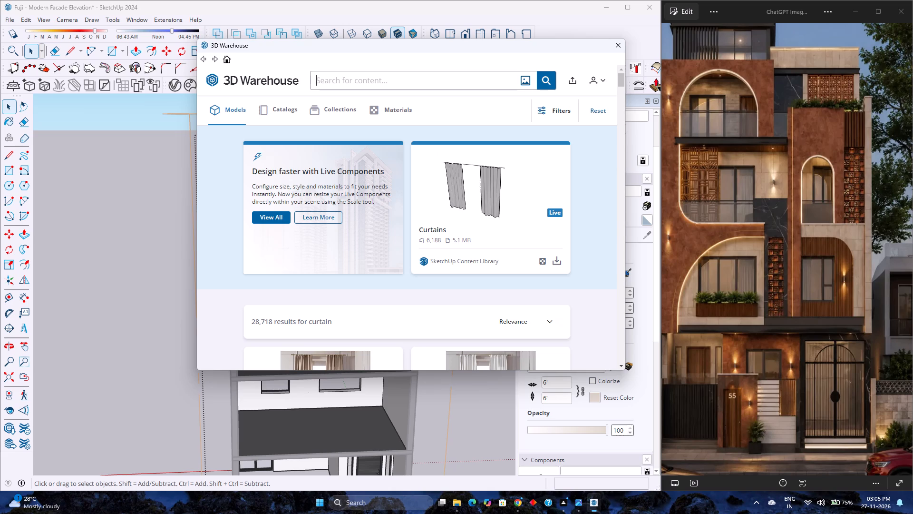
type("slid")
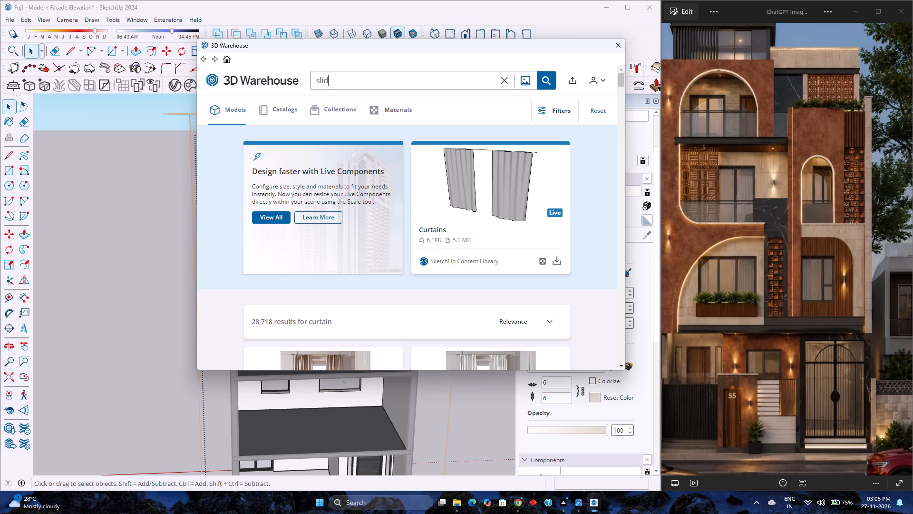
type("ing r")
key("BackSpace")
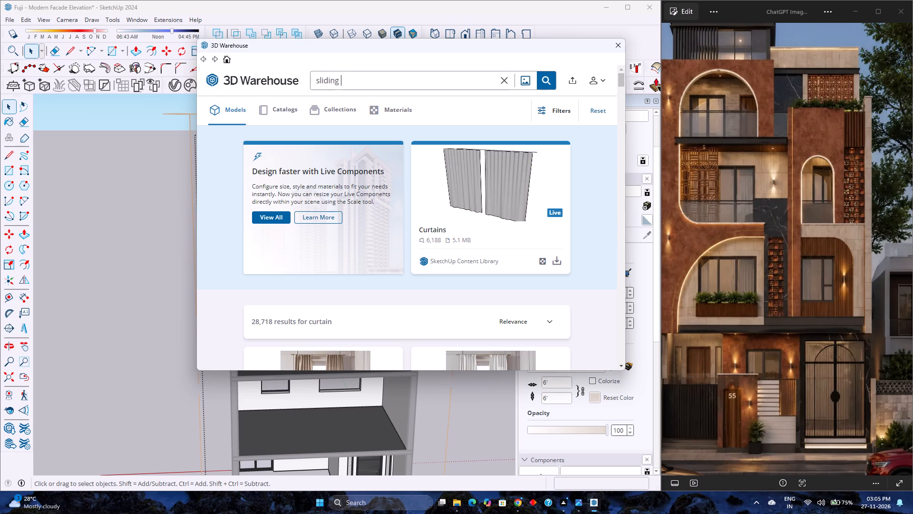
type("door")
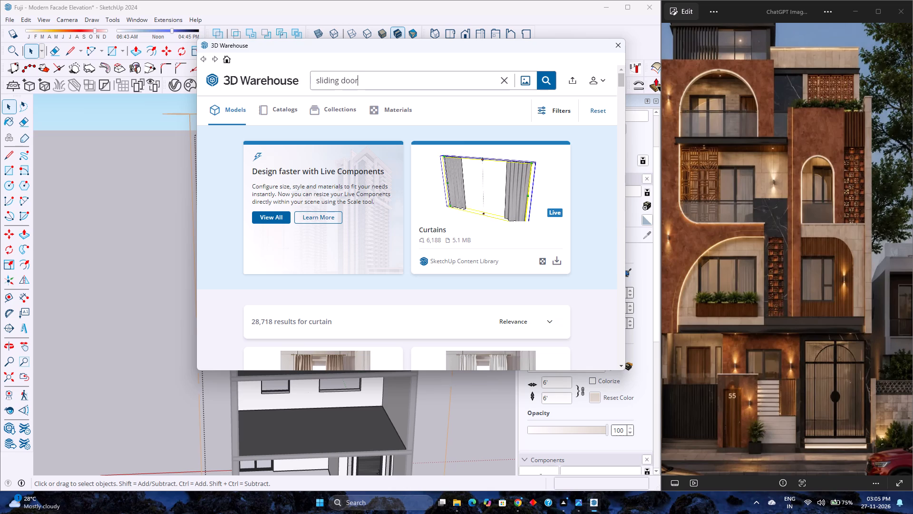
key("Return")
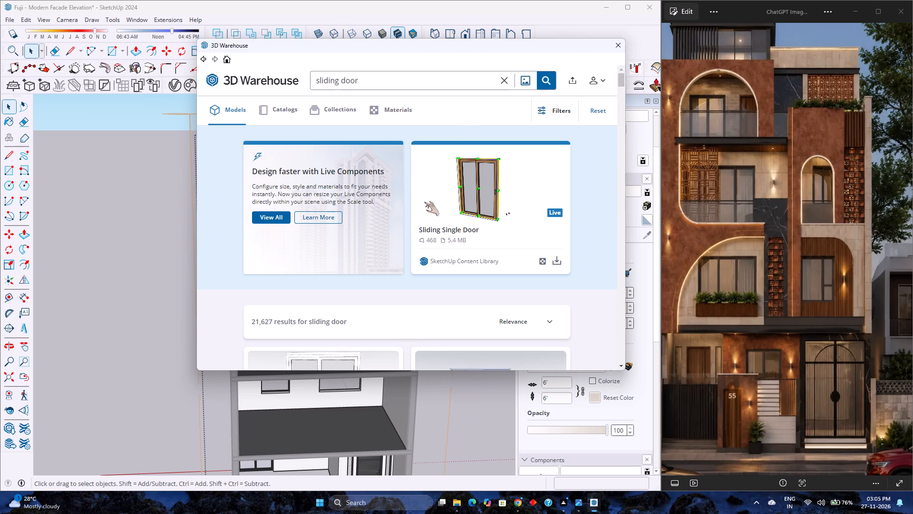
Look through the 3D Warehouse sliding door results for a framed glass door model that suits the facade openings.
scroll(413, 260, "down", 6)
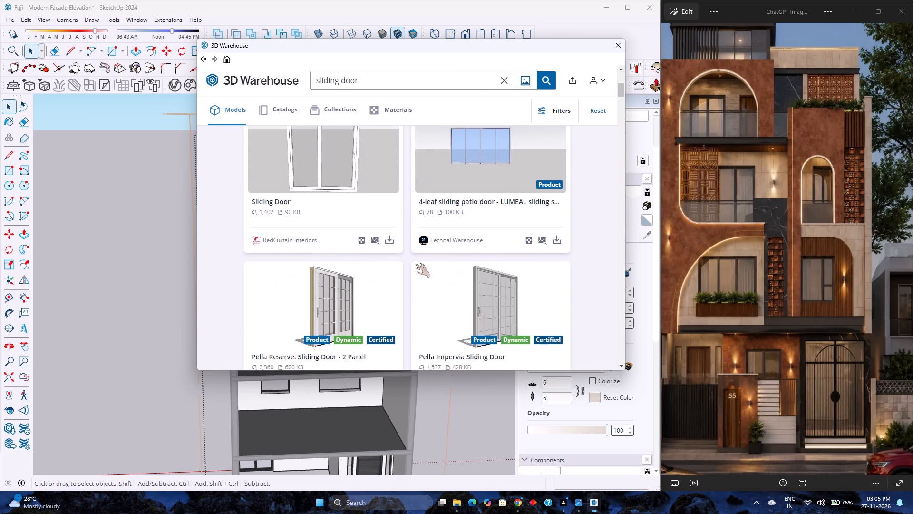
scroll(415, 264, "down", 10)
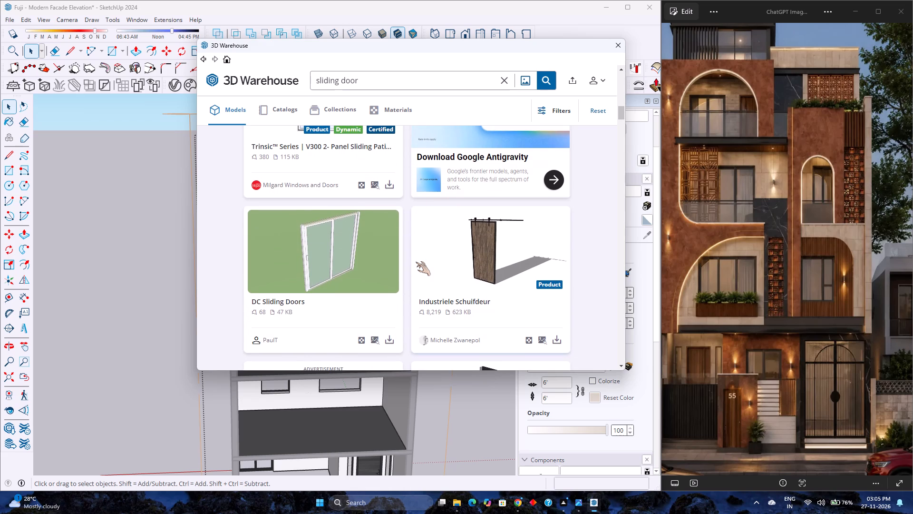
scroll(416, 262, "down", 5)
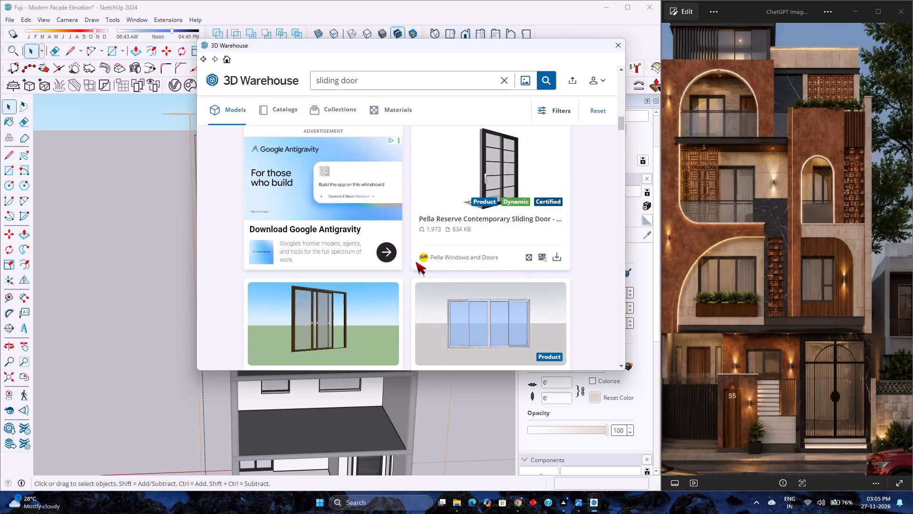
scroll(416, 262, "down", 3)
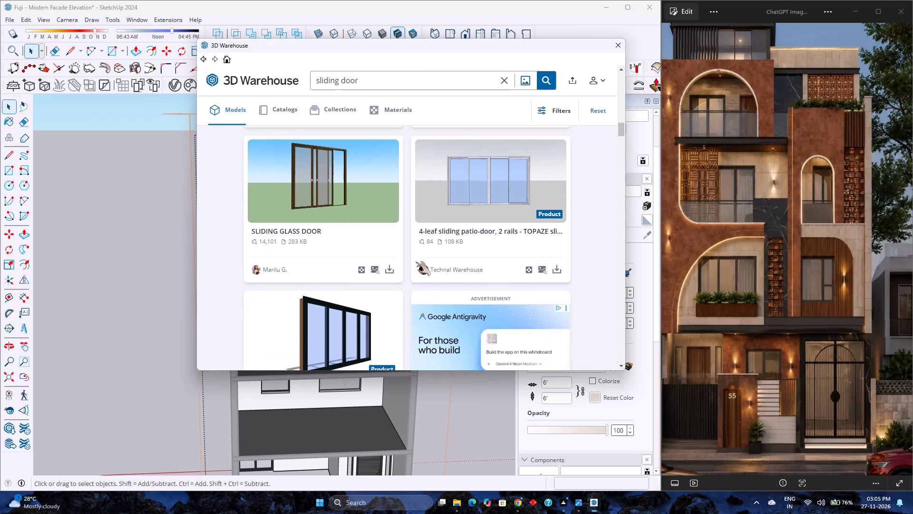
scroll(416, 262, "down", 4)
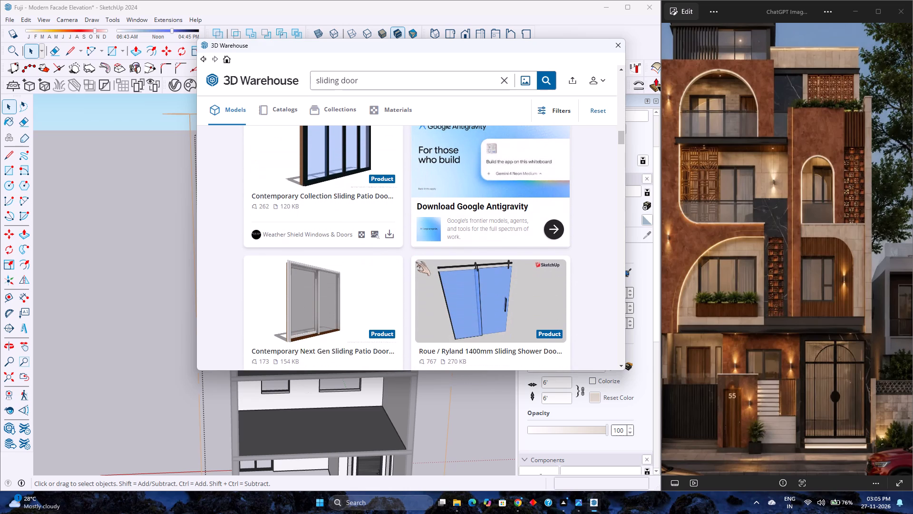
scroll(416, 262, "down", 4)
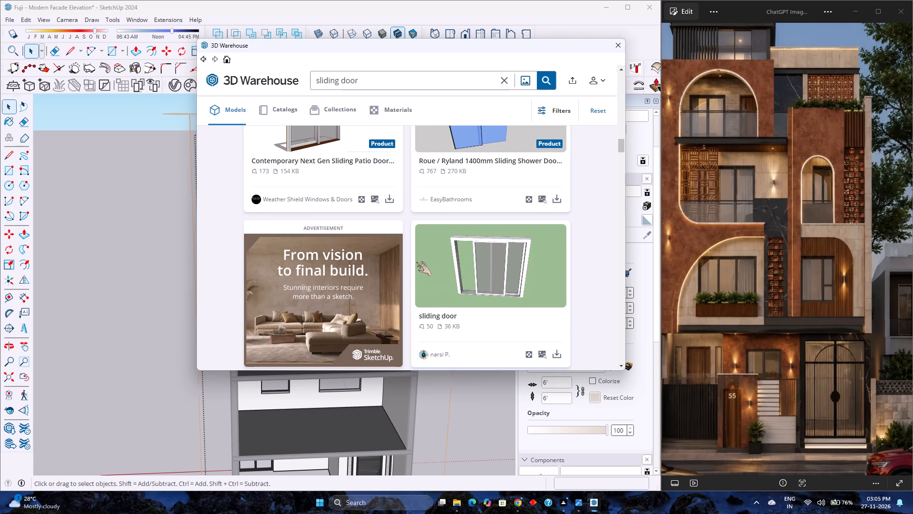
scroll(416, 261, "down", 7)
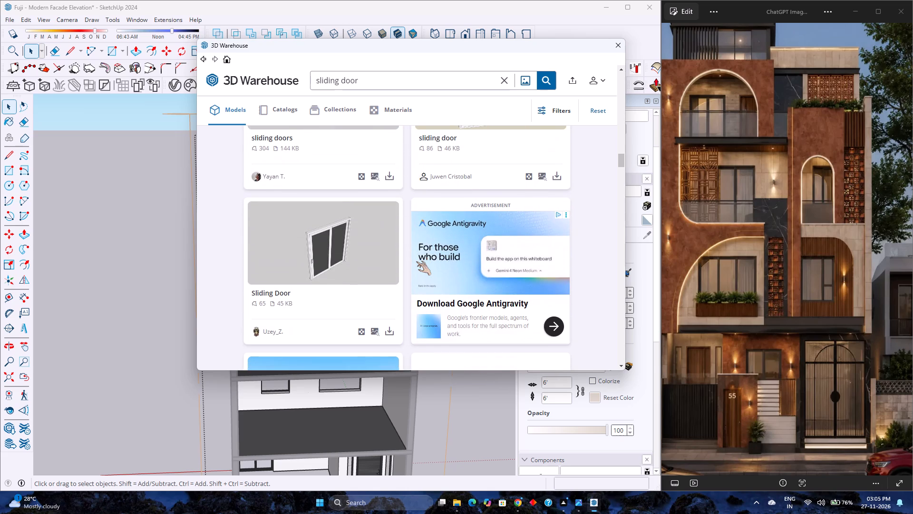
scroll(415, 258, "down", 3)
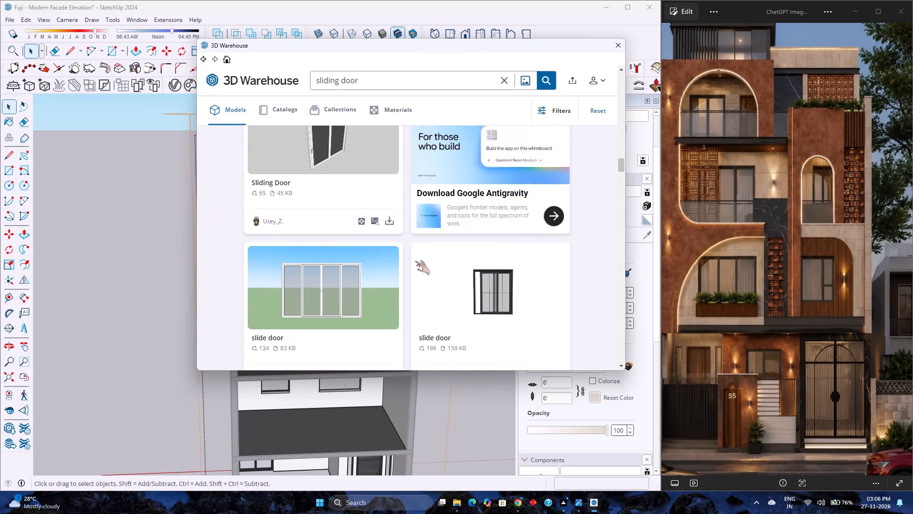
scroll(415, 261, "down", 6)
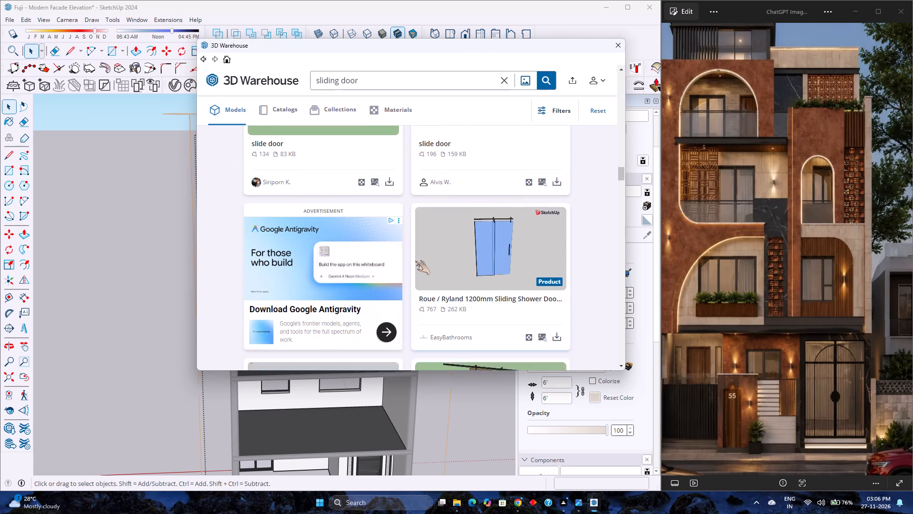
scroll(415, 261, "down", 3)
scroll(415, 263, "up", 2)
scroll(415, 263, "down", 6)
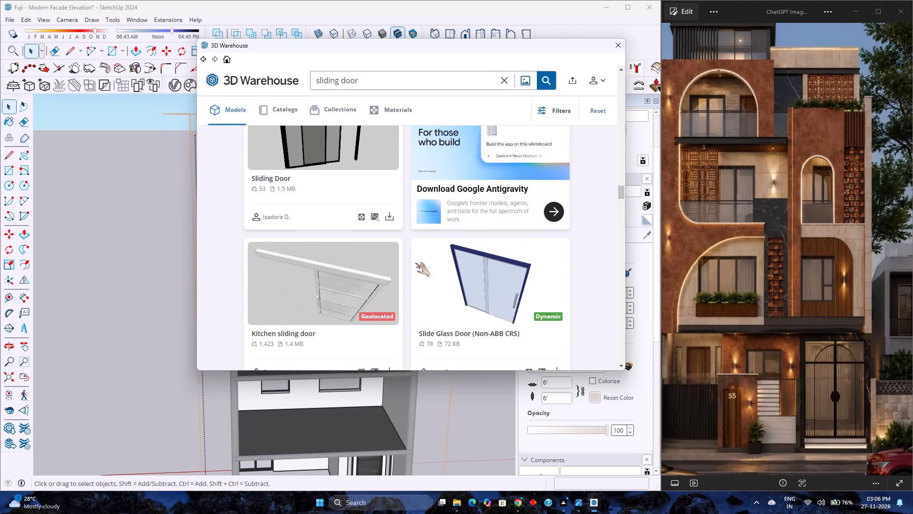
scroll(415, 263, "down", 6)
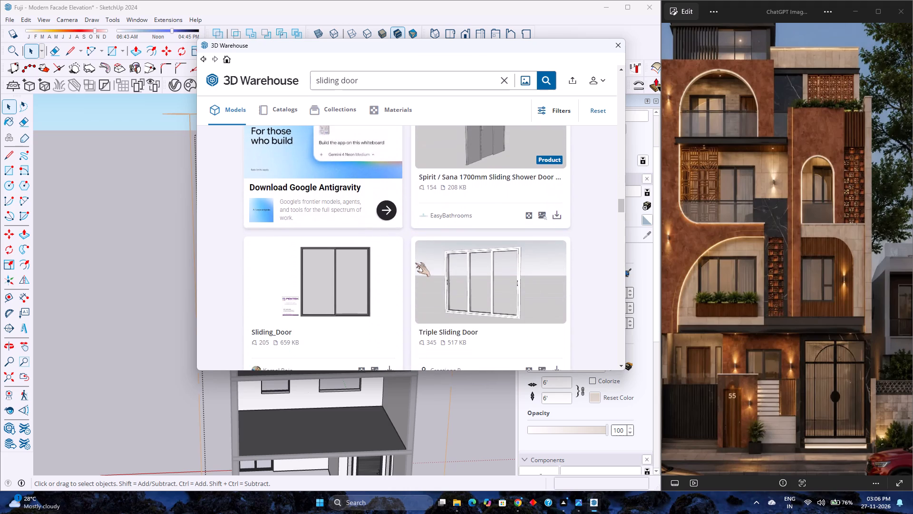
scroll(415, 263, "down", 2)
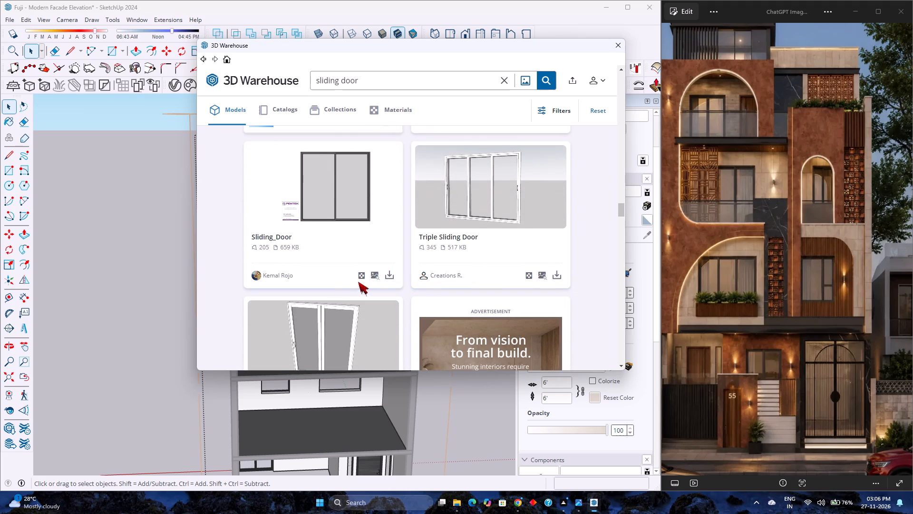
left_click(395, 270)
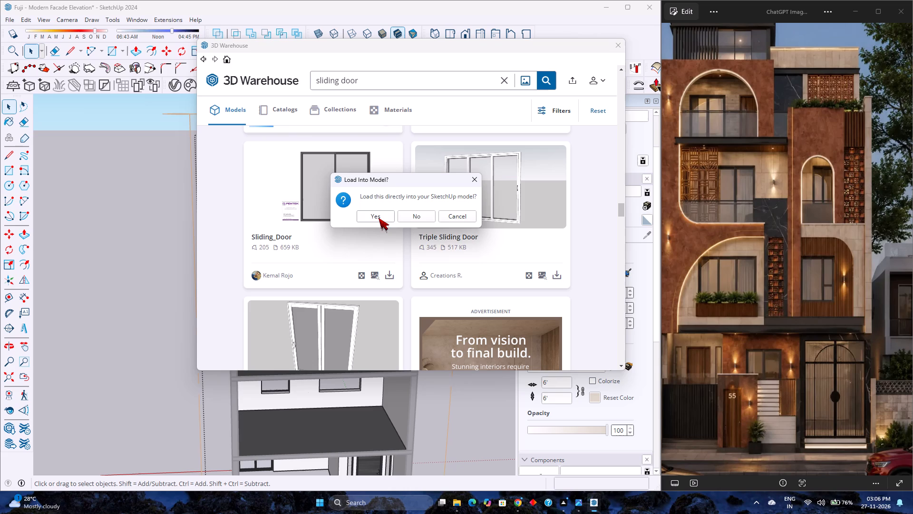
left_click(452, 220)
Download the 74 KB dynamic SLIDING DOOR model with two glazed panels in a white frame from 3D Warehouse.
scroll(425, 237, "down", 3)
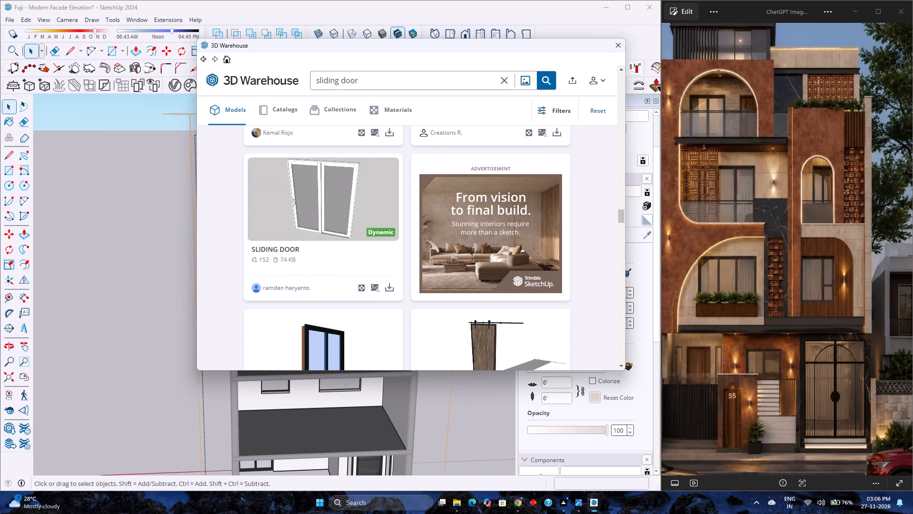
left_click(386, 284)
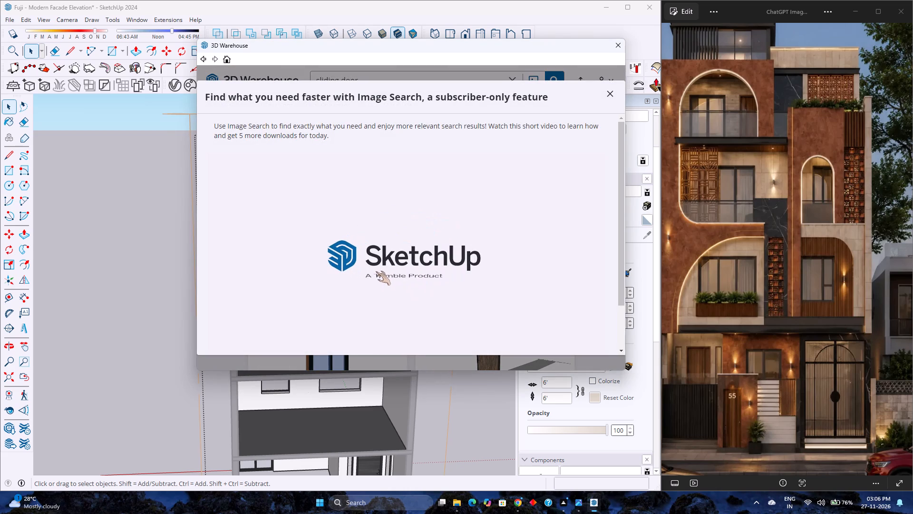